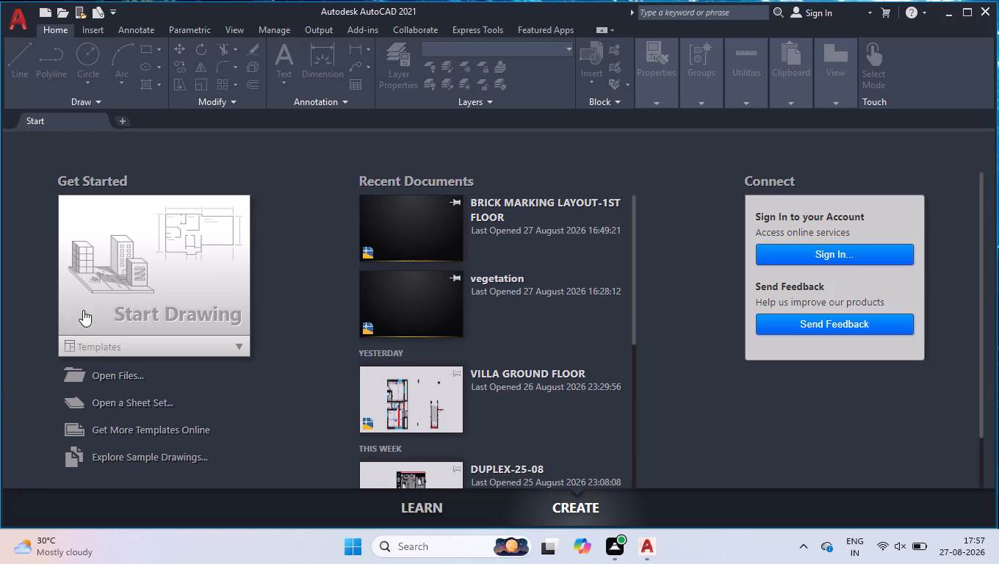
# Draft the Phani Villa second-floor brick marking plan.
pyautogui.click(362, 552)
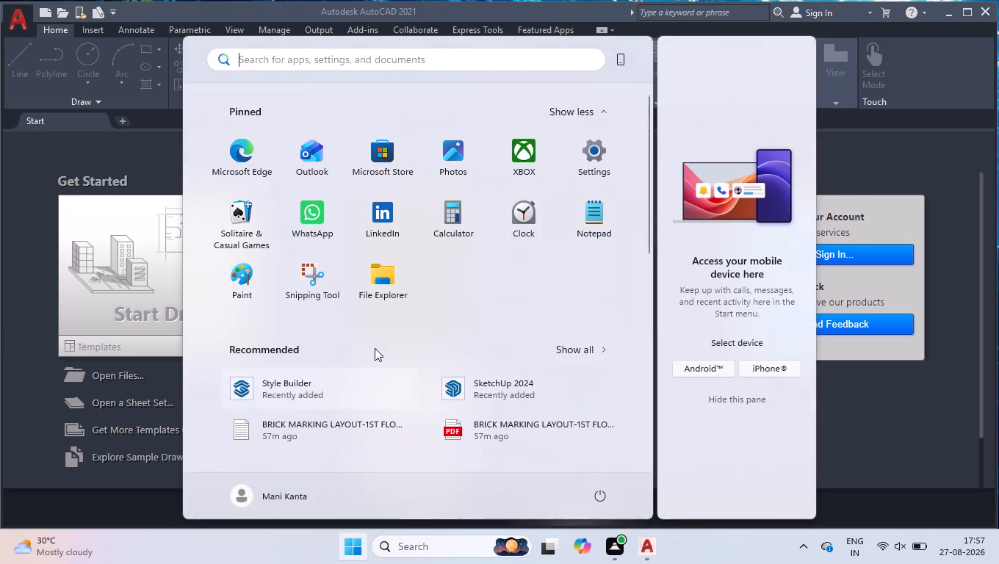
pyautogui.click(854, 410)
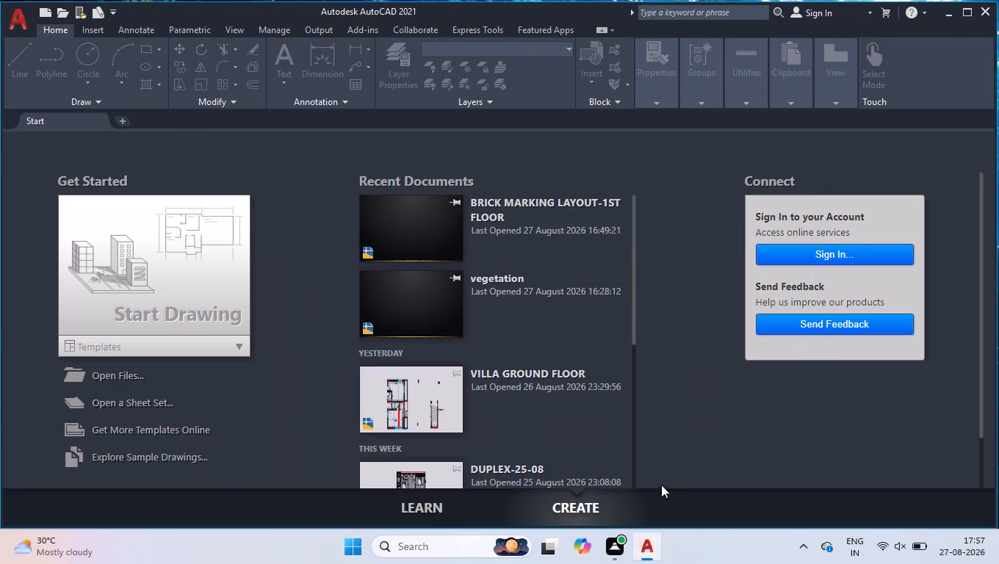
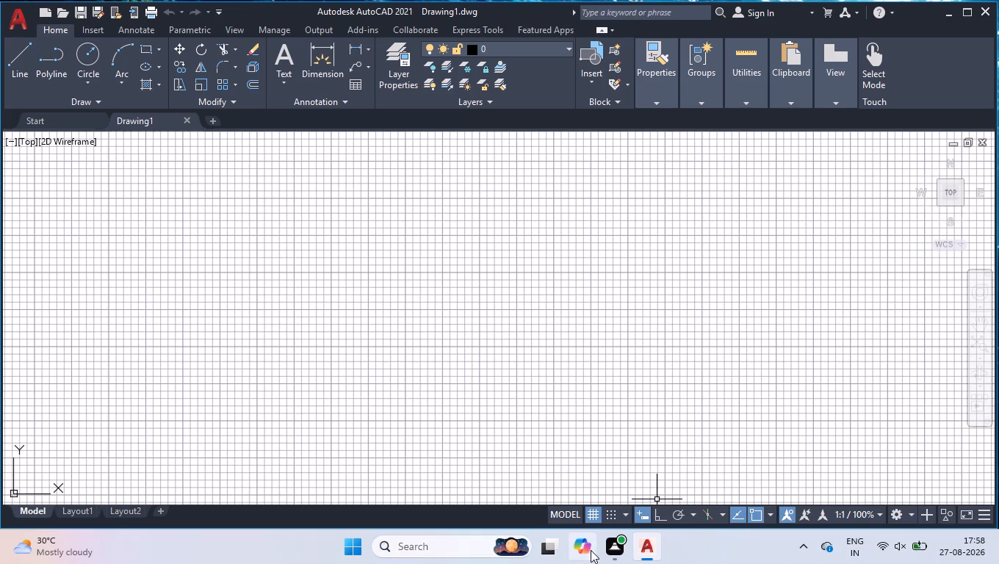
# Turn off the drawing grid and turn on Ortho mode.
pyautogui.click(595, 514)
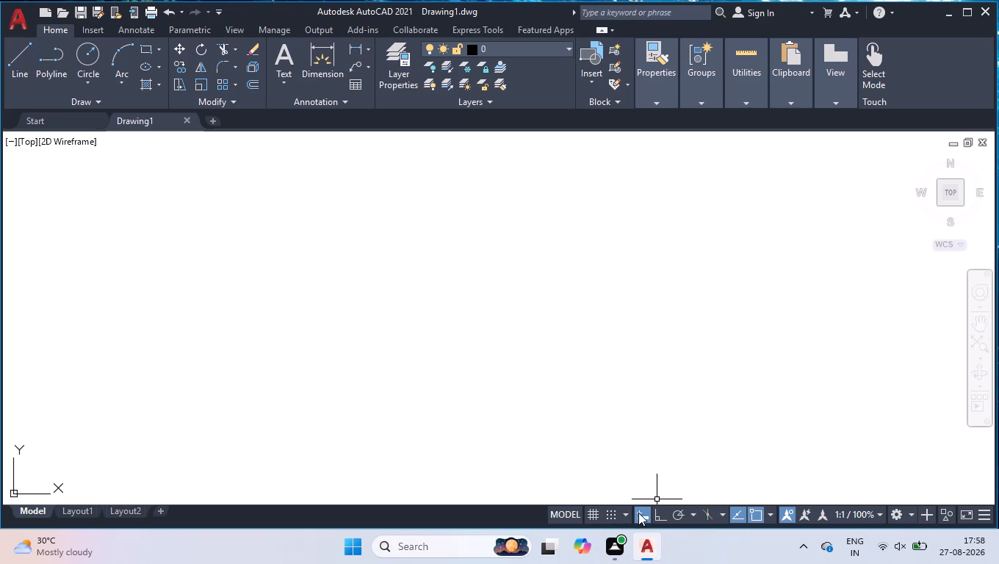
pyautogui.click(656, 516)
# Configure the drawing units to Engineering length with 0'-0.0" precision and Inches as the insertion scale.
pyautogui.write('un')
pyautogui.press('Return')
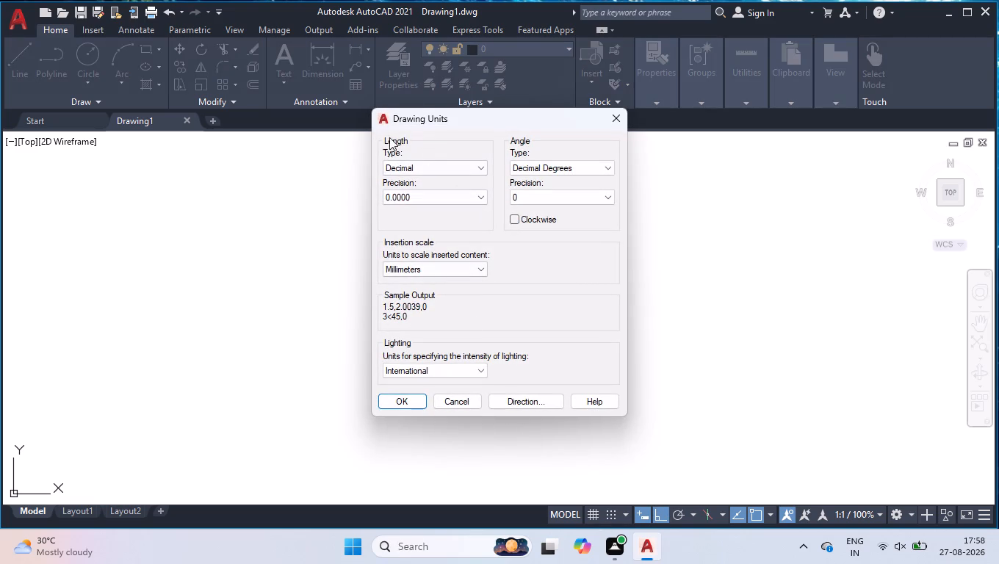
pyautogui.click(404, 163)
pyautogui.click(411, 197)
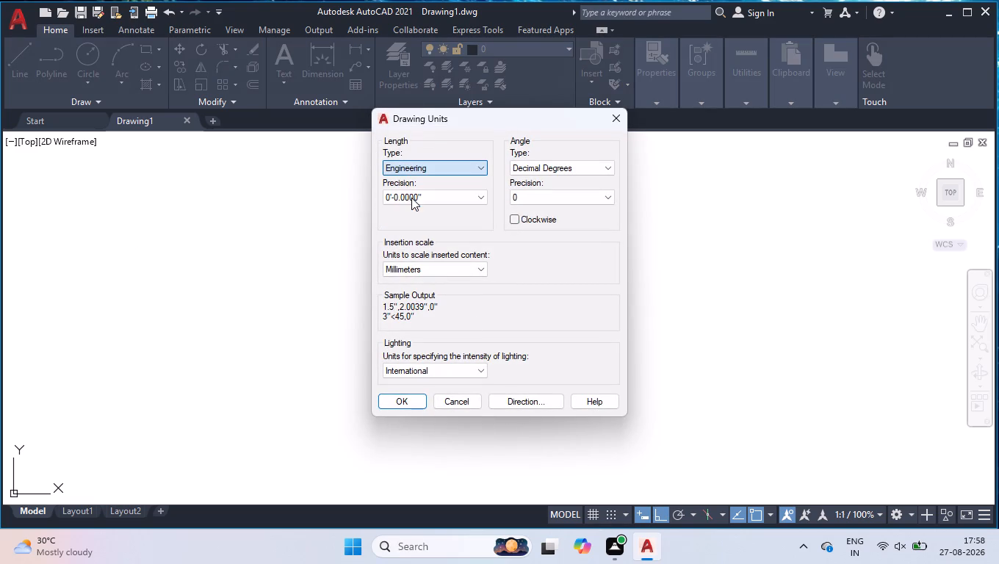
pyautogui.click(411, 198)
pyautogui.click(409, 221)
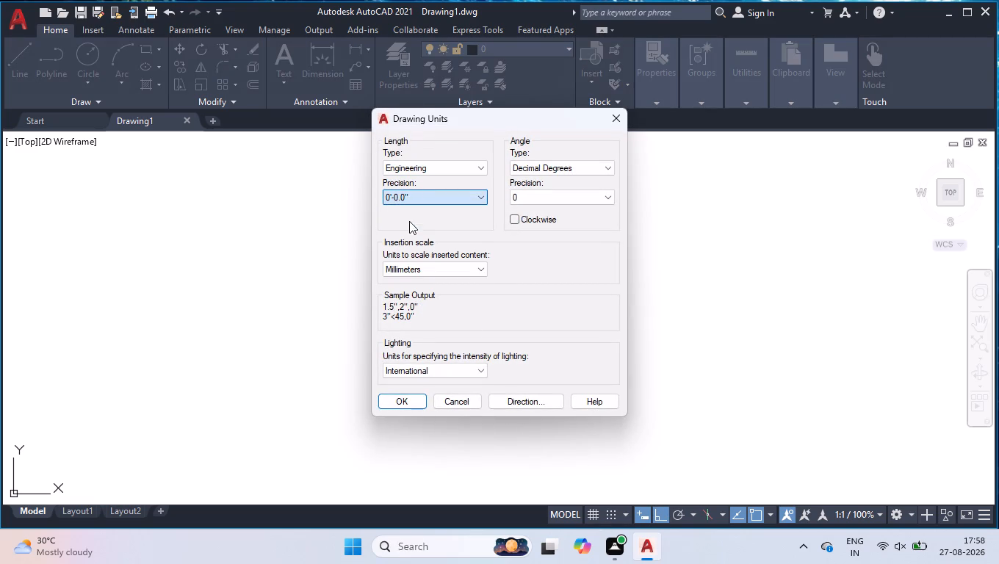
pyautogui.click(422, 275)
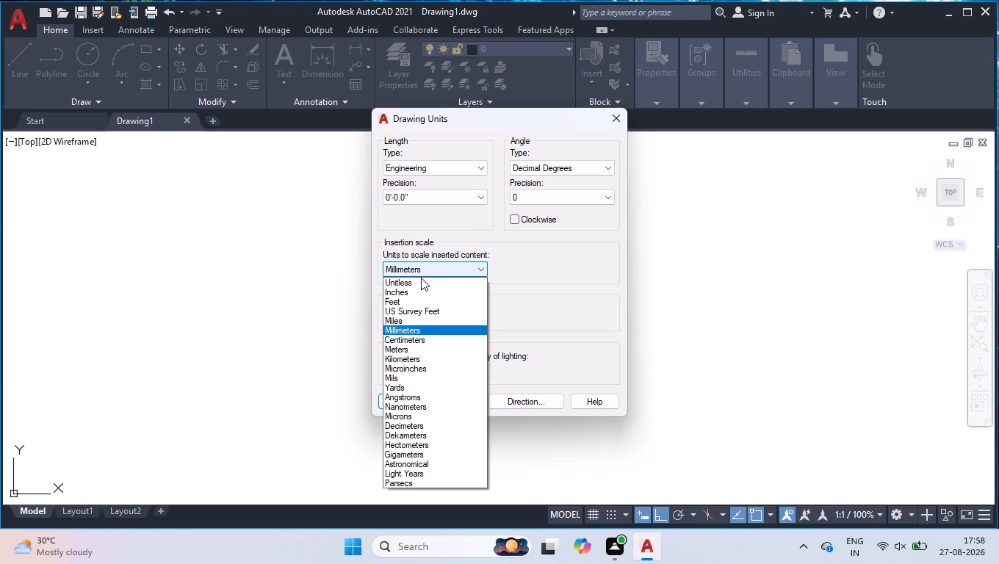
pyautogui.click(413, 292)
pyautogui.click(405, 398)
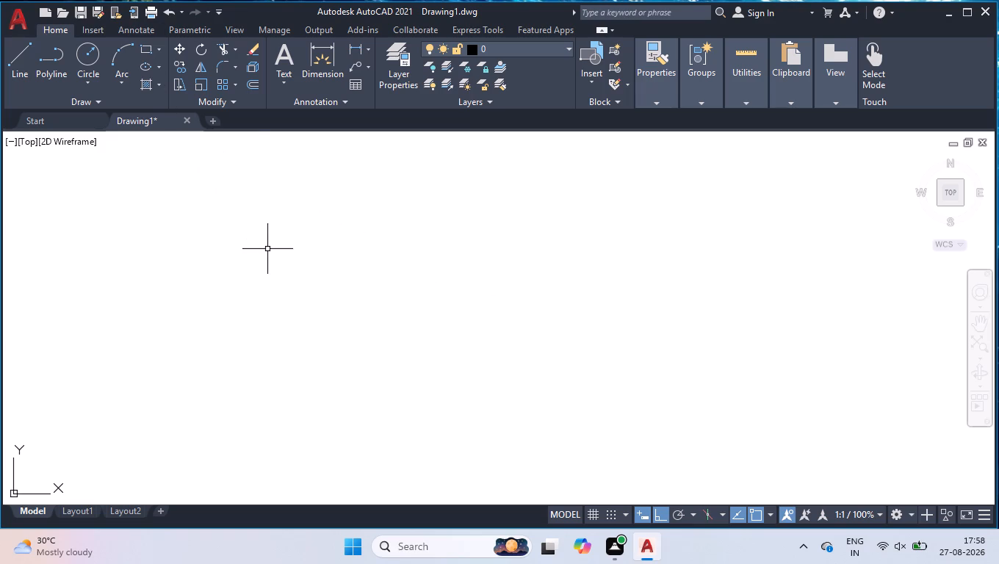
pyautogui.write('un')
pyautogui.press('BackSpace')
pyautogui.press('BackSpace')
# Modify the ISO-25 dimension style, setting the primary unit format for linear dimensions to Architectural.
pyautogui.press('d')
pyautogui.press('Return')
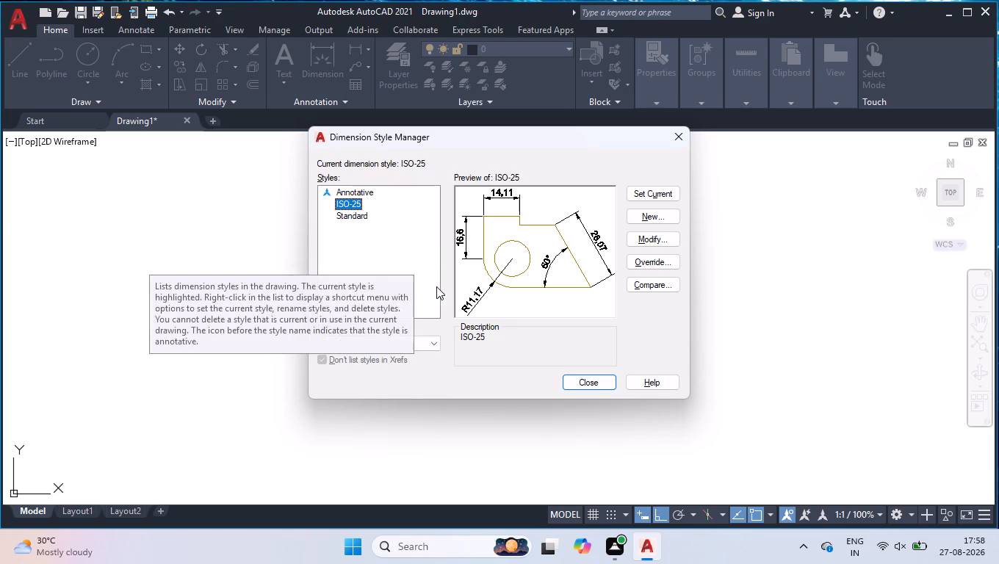
pyautogui.click(642, 239)
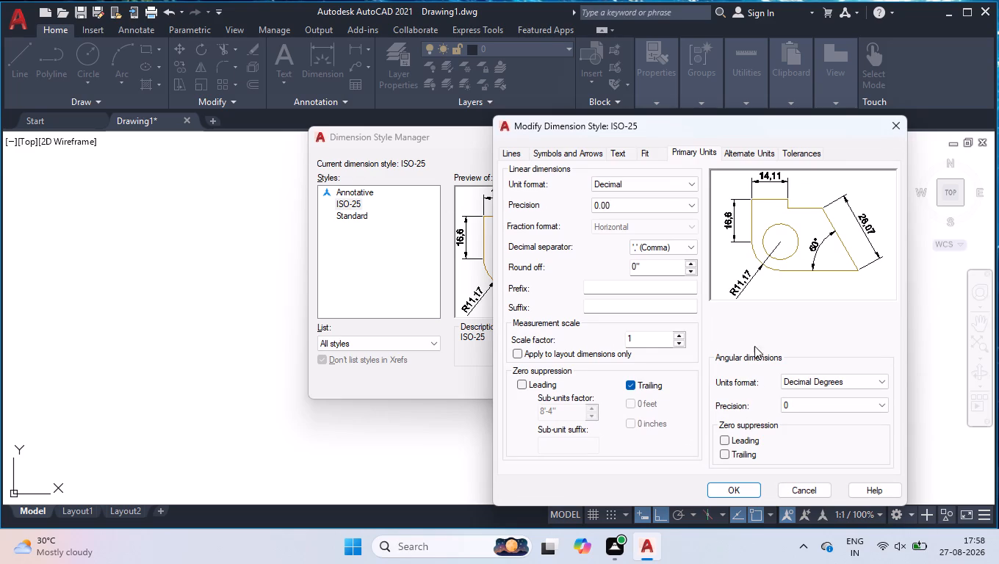
pyautogui.click(628, 189)
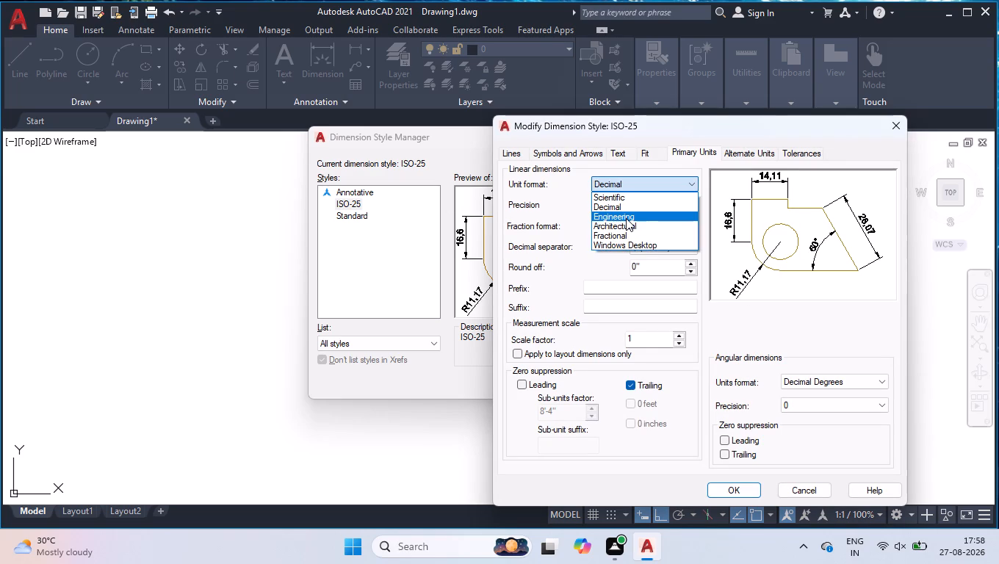
pyautogui.click(625, 226)
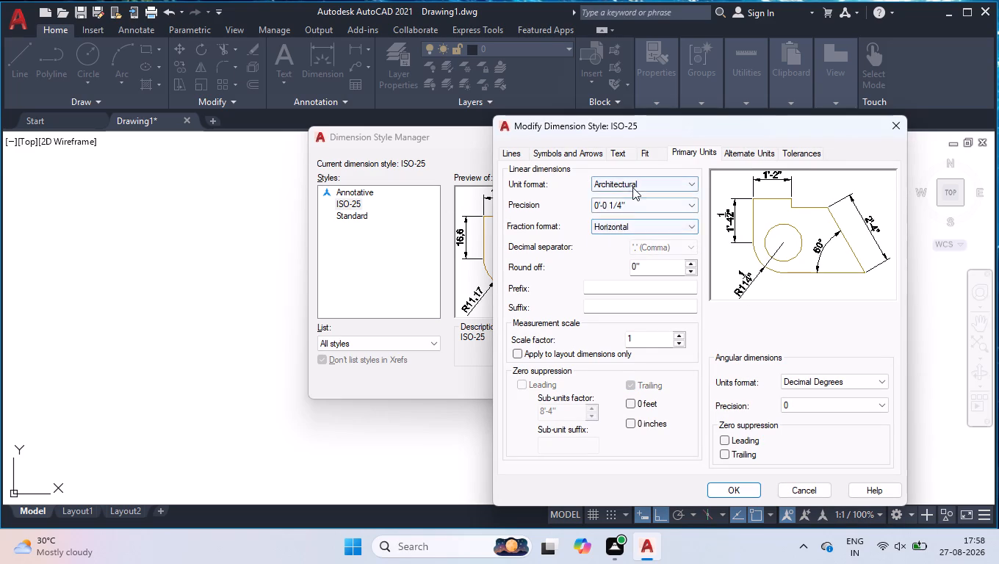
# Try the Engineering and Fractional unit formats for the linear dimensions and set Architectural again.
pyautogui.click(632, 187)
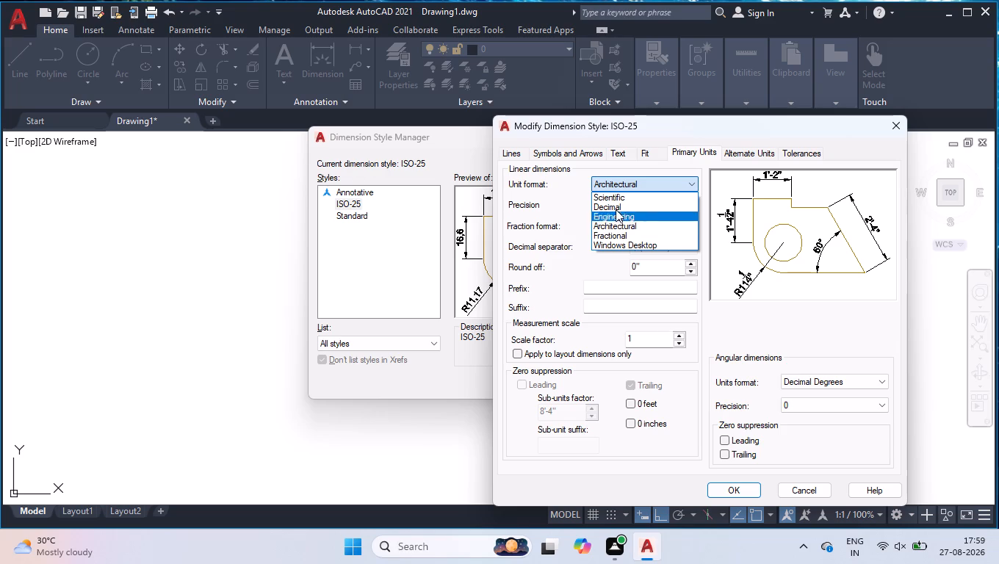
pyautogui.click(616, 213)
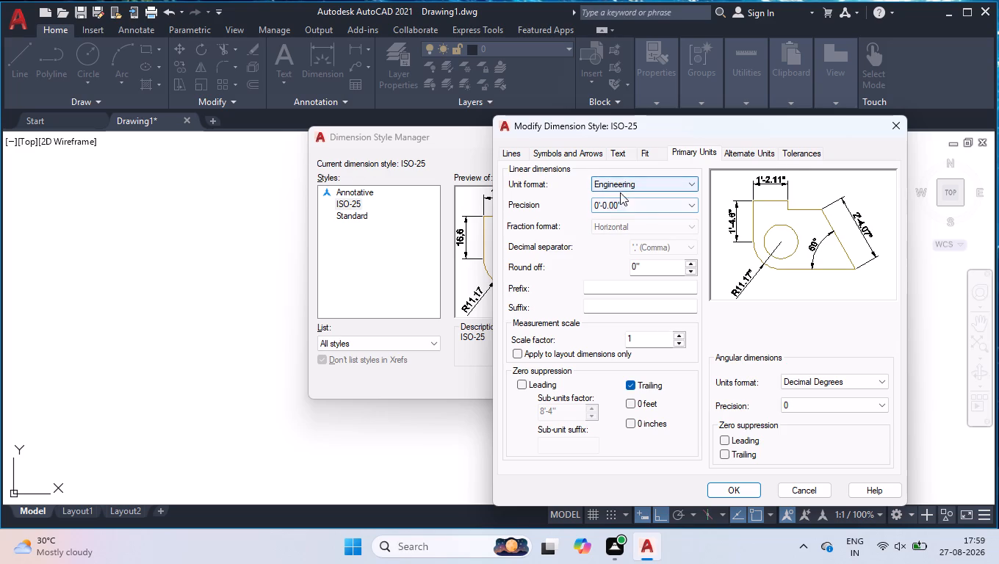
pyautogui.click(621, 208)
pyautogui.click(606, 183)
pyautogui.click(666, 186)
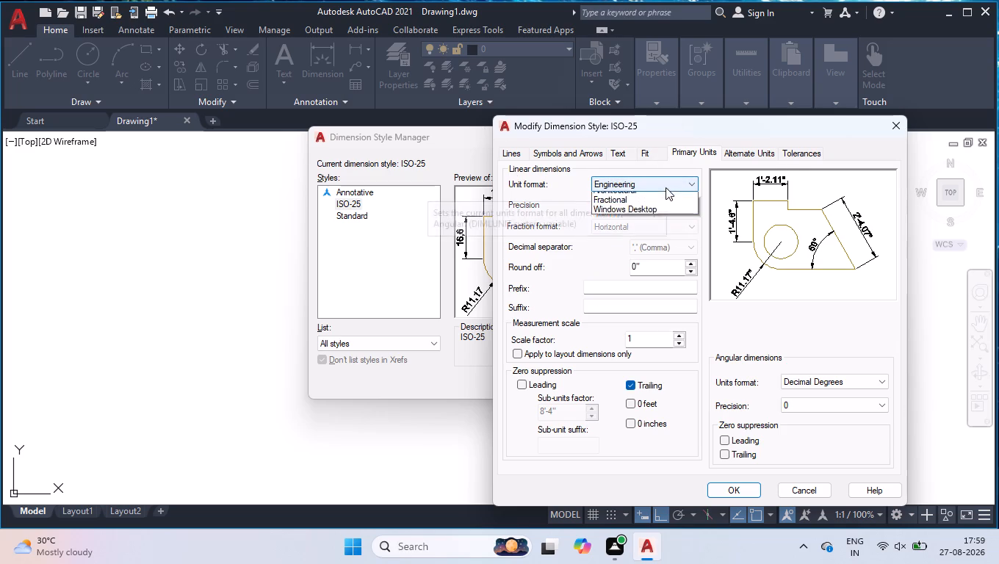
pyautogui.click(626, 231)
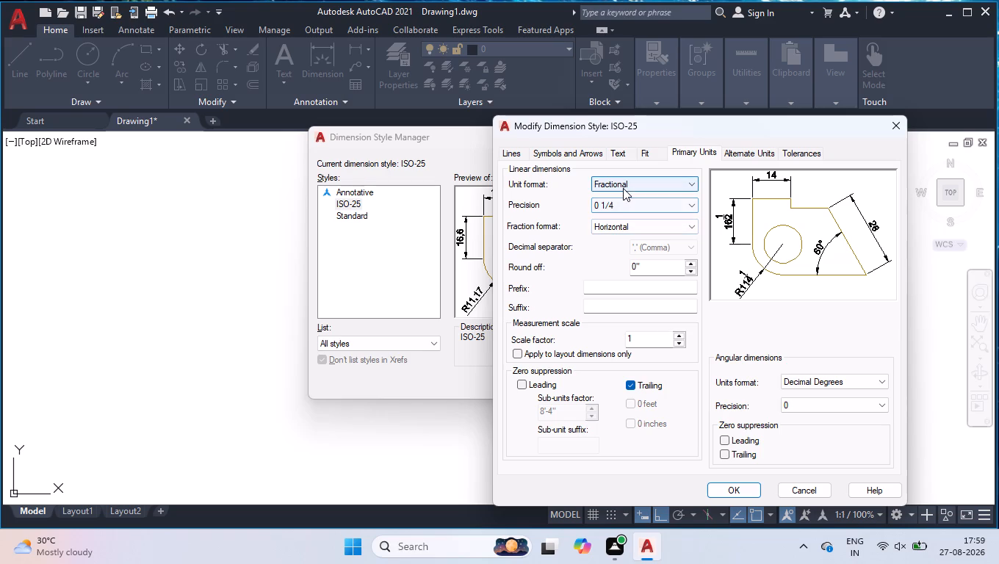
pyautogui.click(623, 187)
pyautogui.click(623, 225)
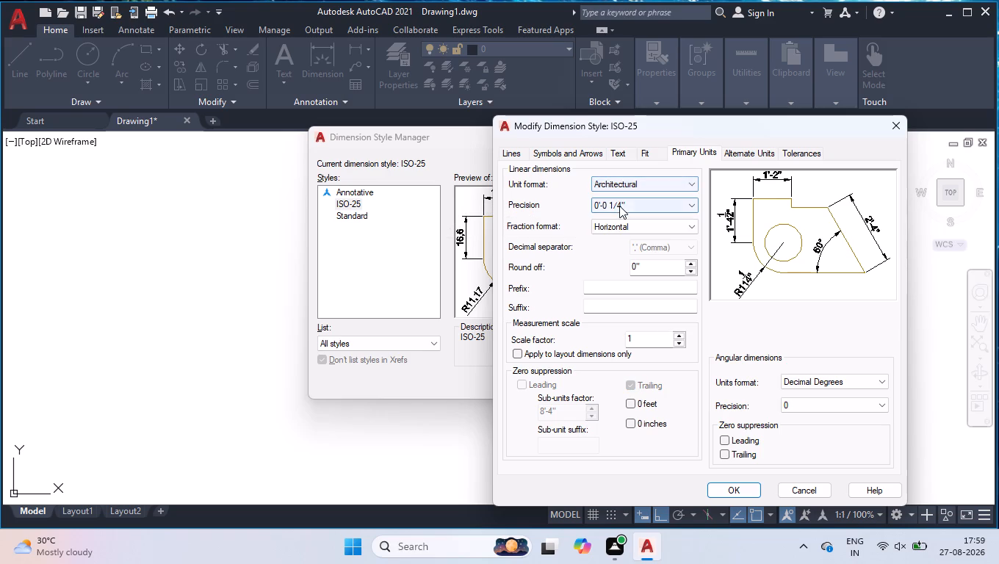
# Set the fraction format of the linear dimensions to Diagonal.
pyautogui.click(615, 225)
pyautogui.click(619, 245)
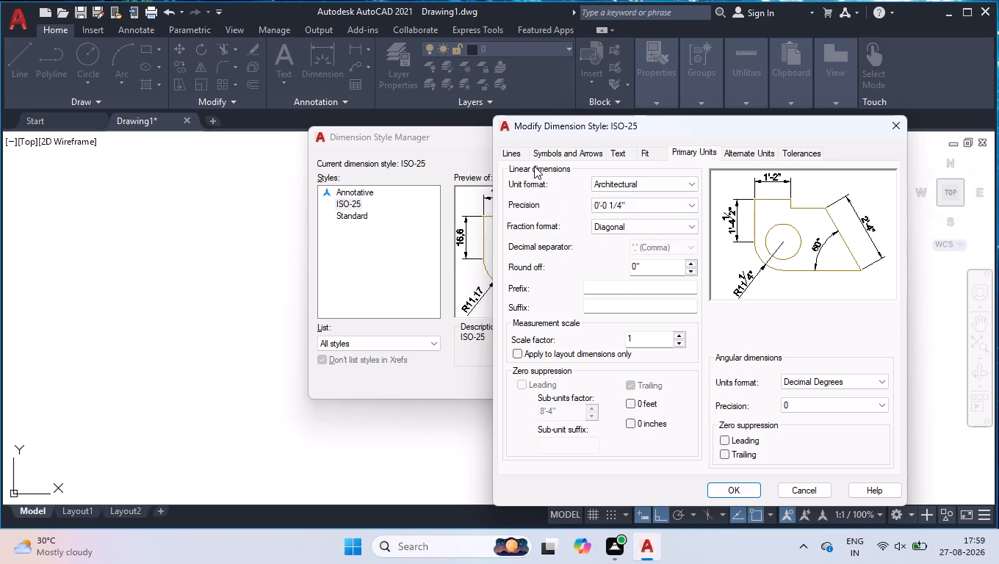
# Set the dimension line color of the ISO-25 style to index color 254.
pyautogui.click(516, 158)
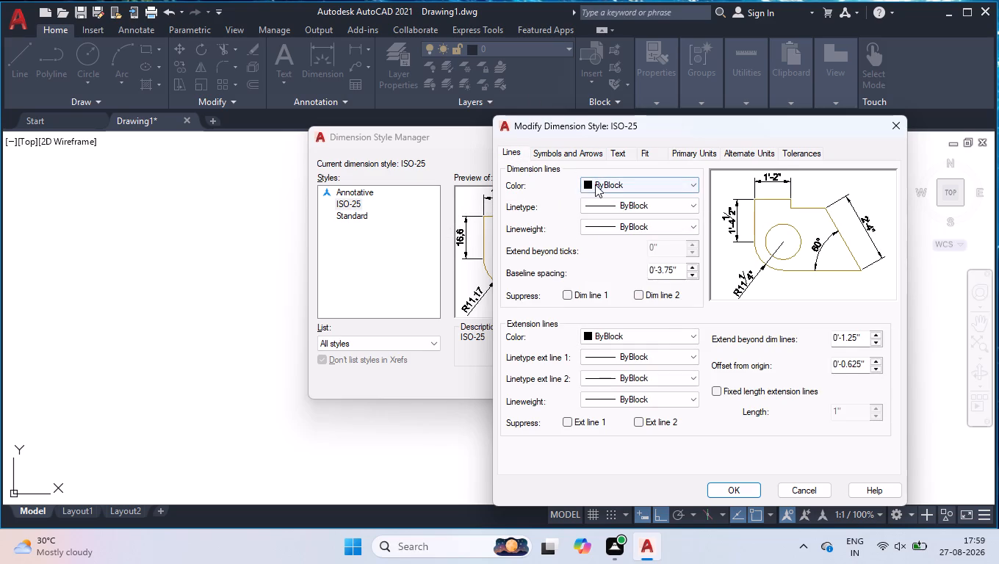
pyautogui.click(595, 184)
pyautogui.scroll(-5, 597, 270)
pyautogui.click(602, 302)
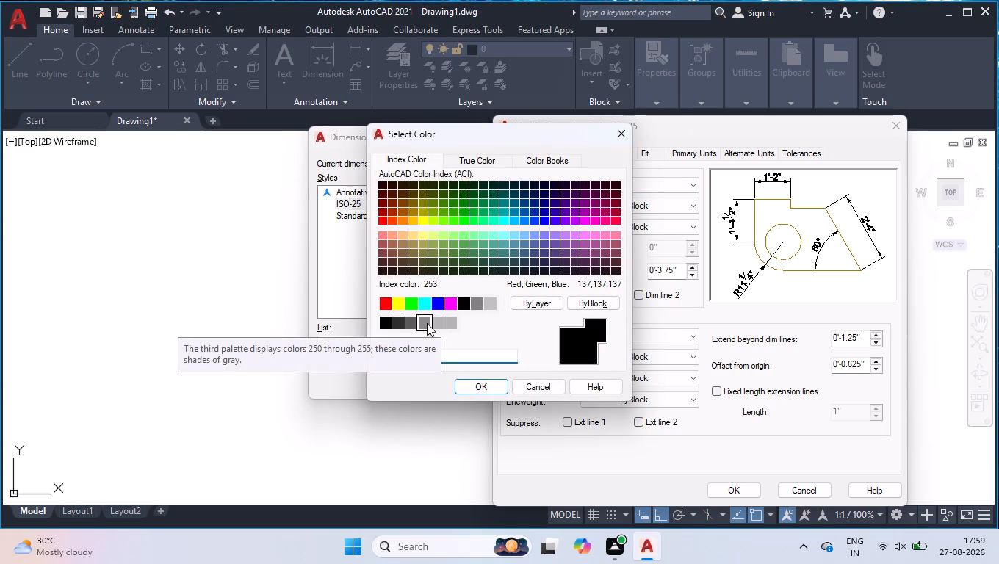
pyautogui.click(441, 322)
pyautogui.click(486, 386)
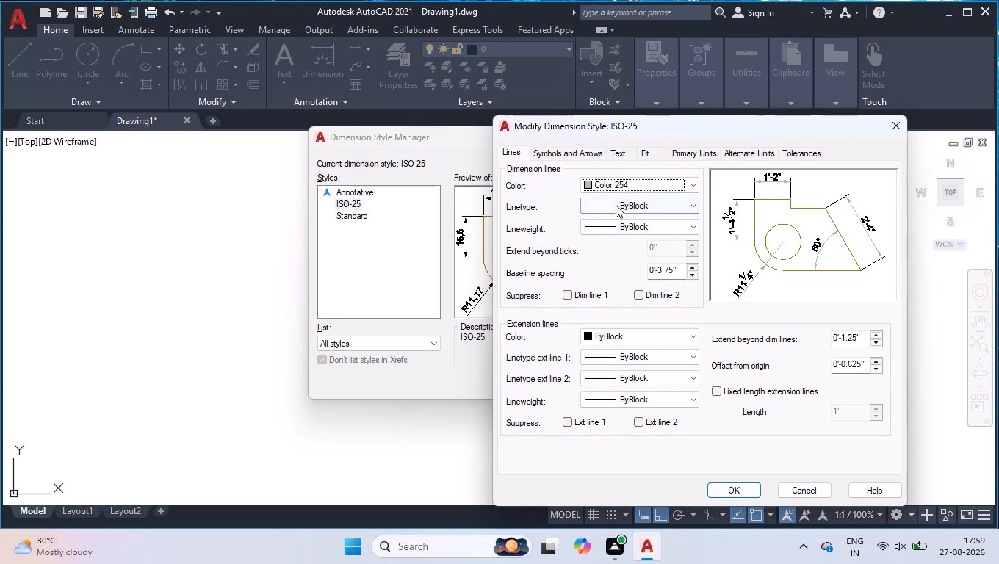
# Enable fixed length extension lines and set the extension line color to index color 254.
pyautogui.click(715, 388)
pyautogui.click(615, 335)
pyautogui.click(611, 457)
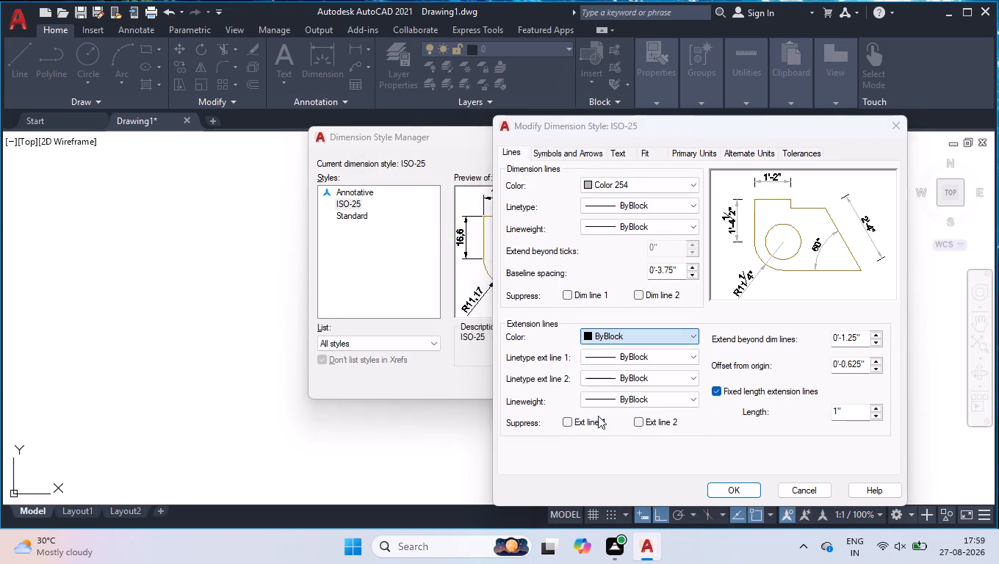
pyautogui.click(434, 325)
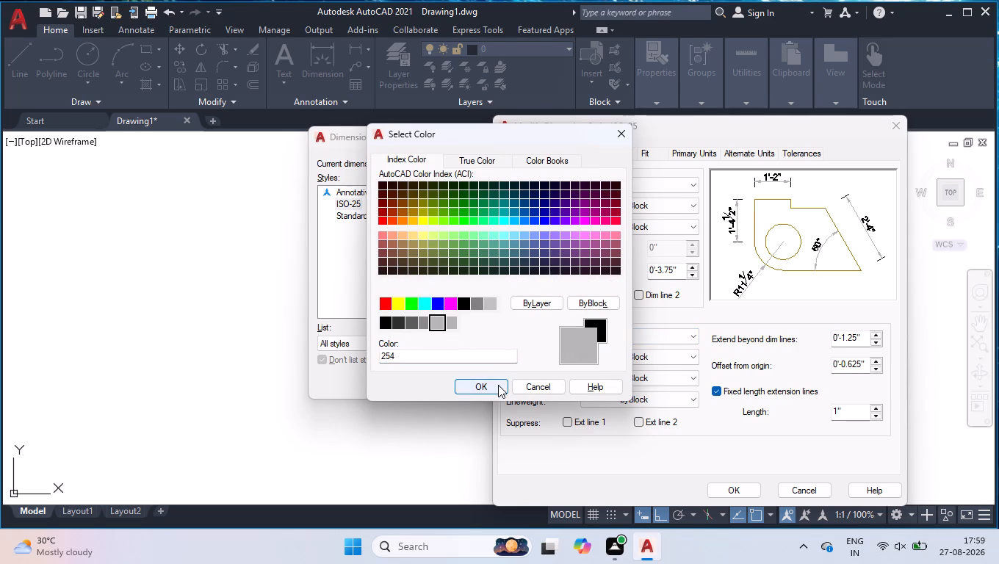
pyautogui.click(498, 385)
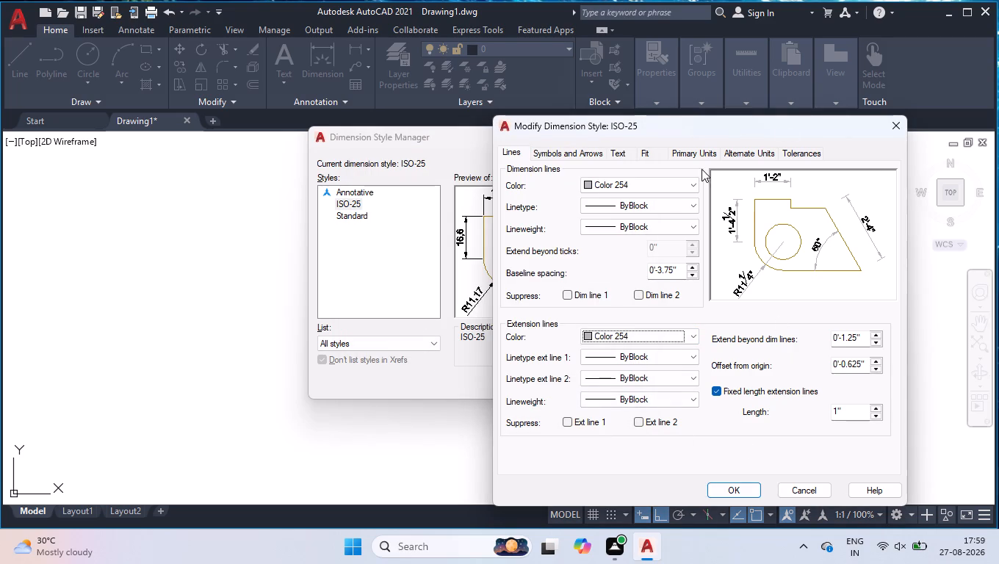
# Set the first and second dimension arrowheads to Oblique with an arrow size of 5".
pyautogui.click(555, 150)
pyautogui.click(588, 195)
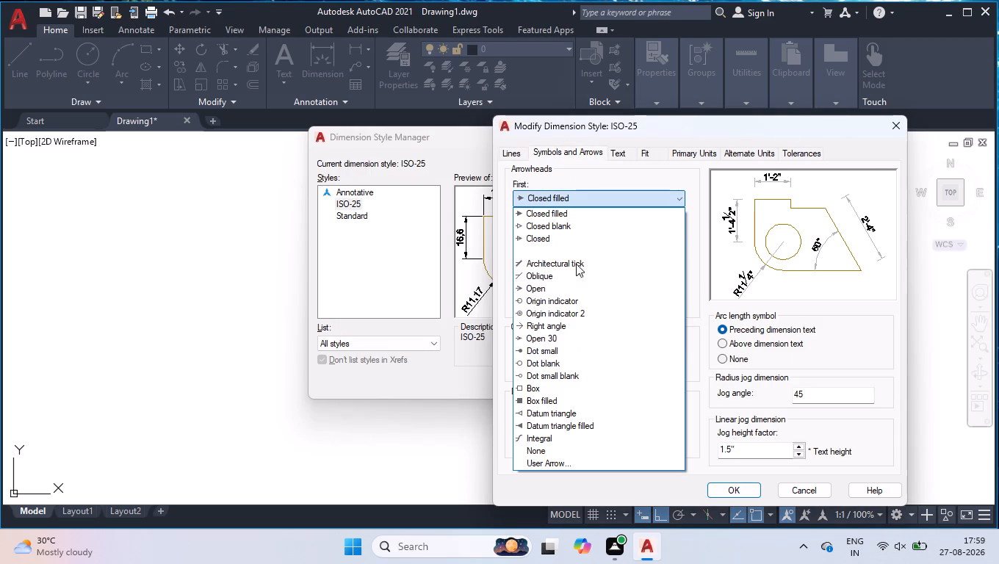
pyautogui.click(562, 277)
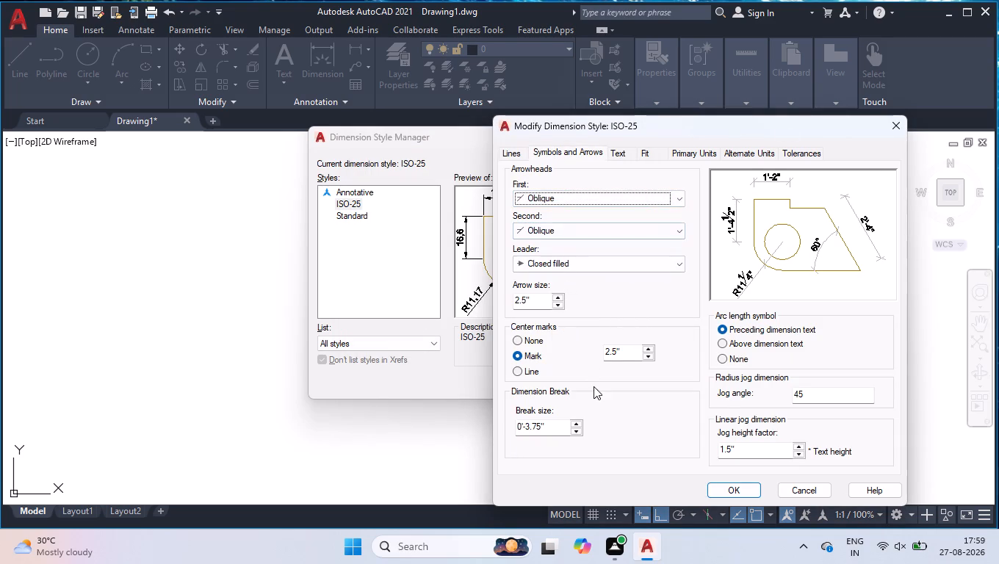
pyautogui.moveTo(539, 300); pyautogui.dragTo(426, 310)
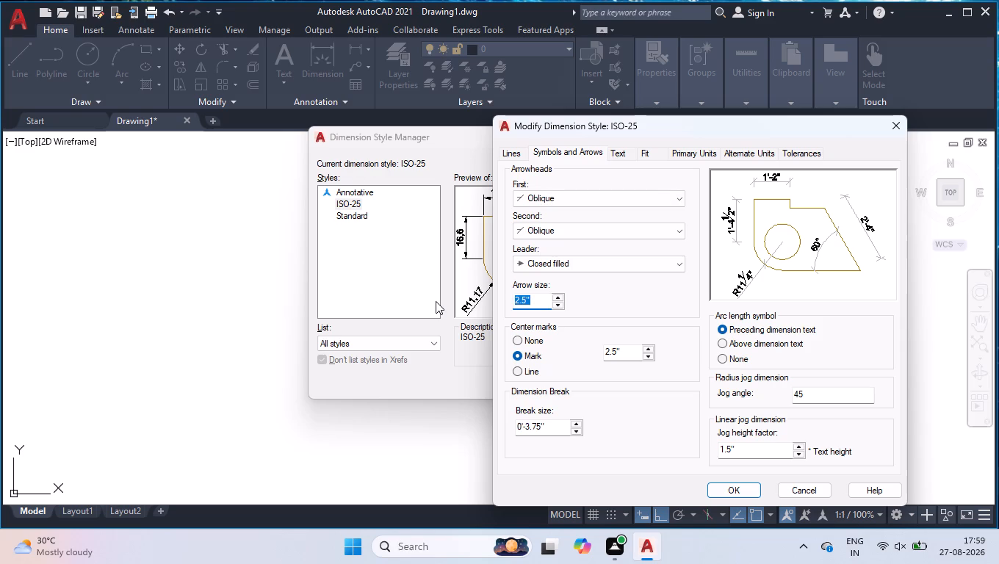
pyautogui.press('5')
pyautogui.press('Return')
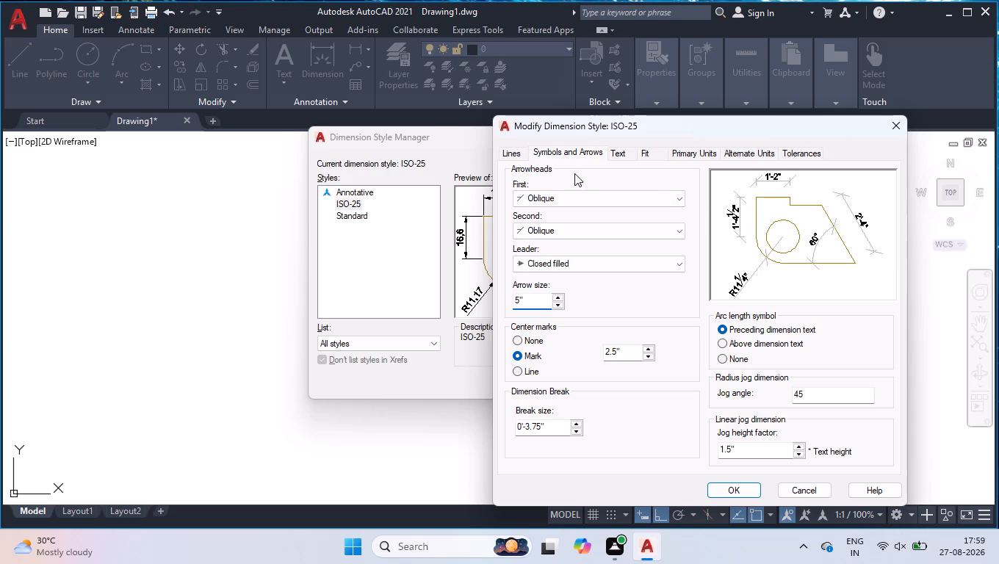
# Set the dimension text to red with Centered vertical placement and a text height of 3".
pyautogui.click(610, 151)
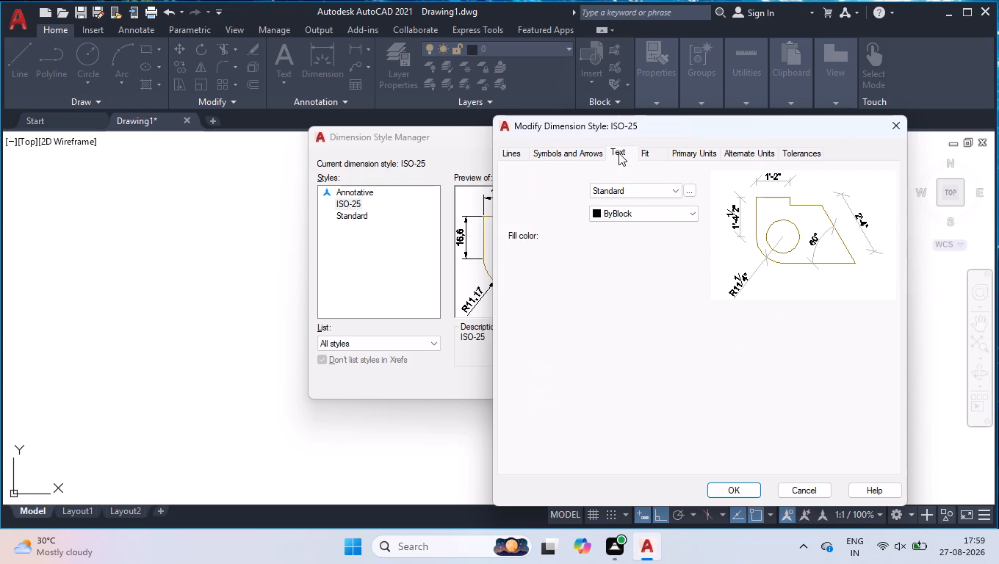
pyautogui.click(612, 211)
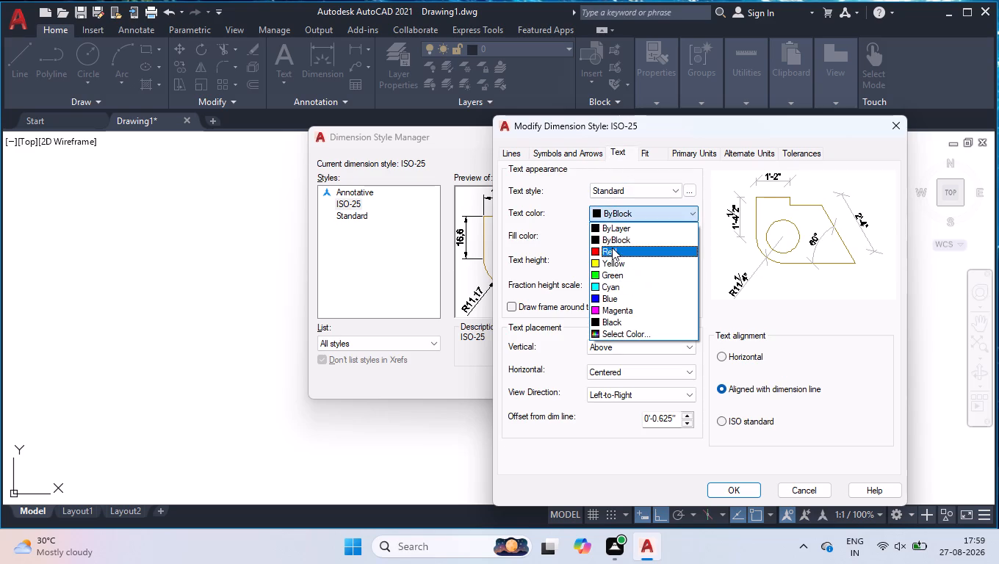
pyautogui.click(612, 247)
pyautogui.click(646, 342)
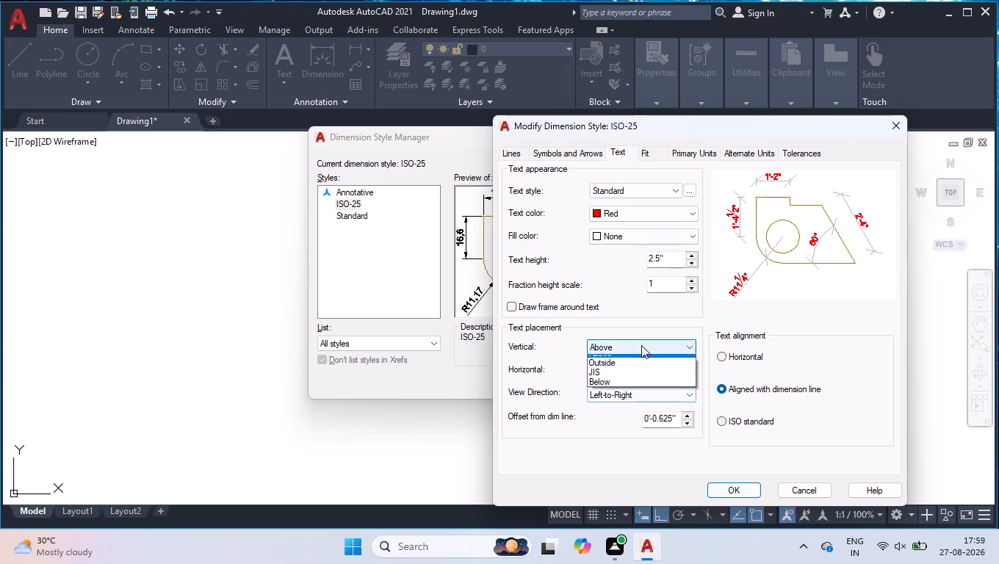
pyautogui.click(616, 358)
pyautogui.moveTo(670, 258); pyautogui.dragTo(525, 260)
pyautogui.press('5')
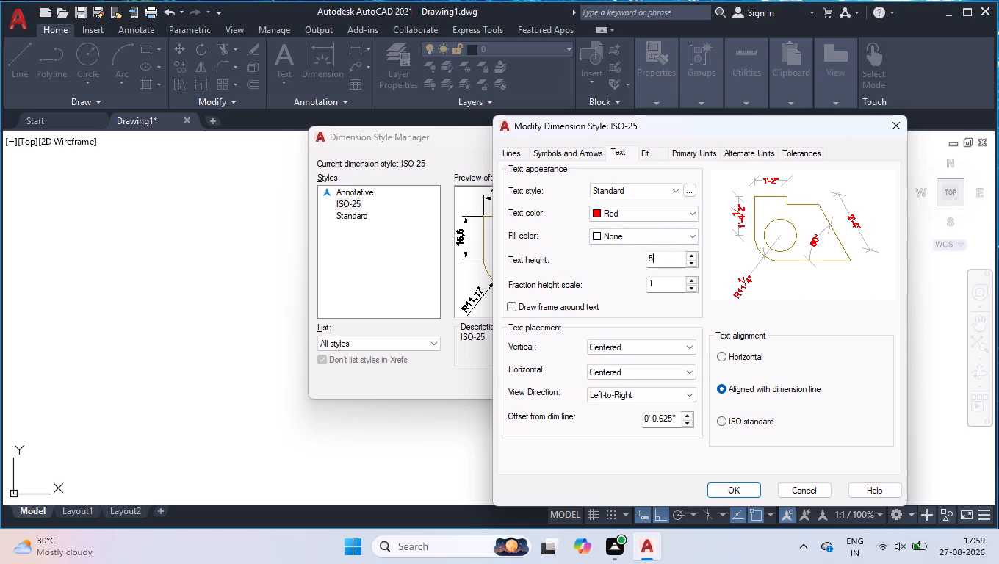
pyautogui.press('BackSpace')
pyautogui.press('3')
pyautogui.press('Return')
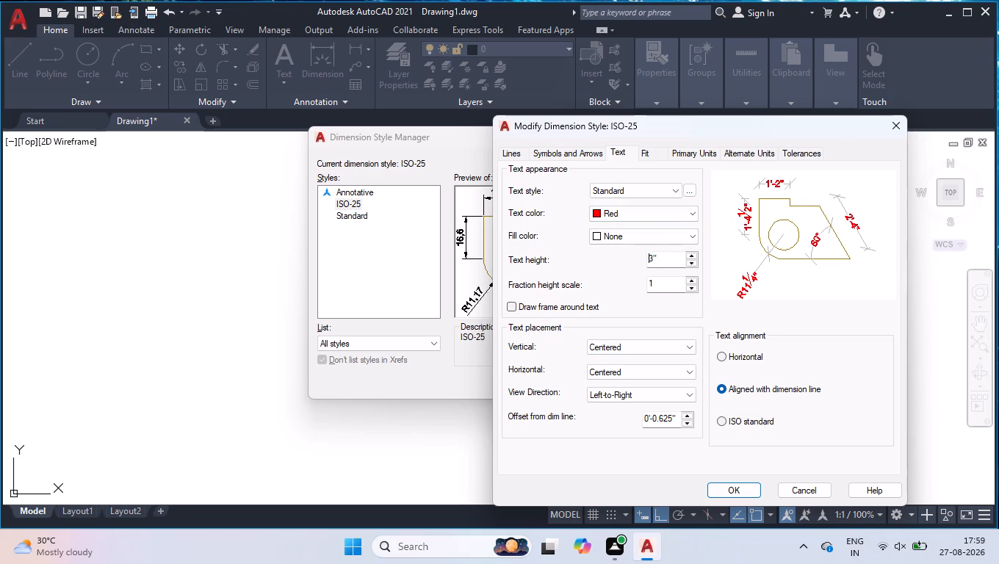
# Set the arrow size of the ISO-25 dimension style to 3".
pyautogui.click(535, 149)
pyautogui.moveTo(534, 304); pyautogui.dragTo(528, 304)
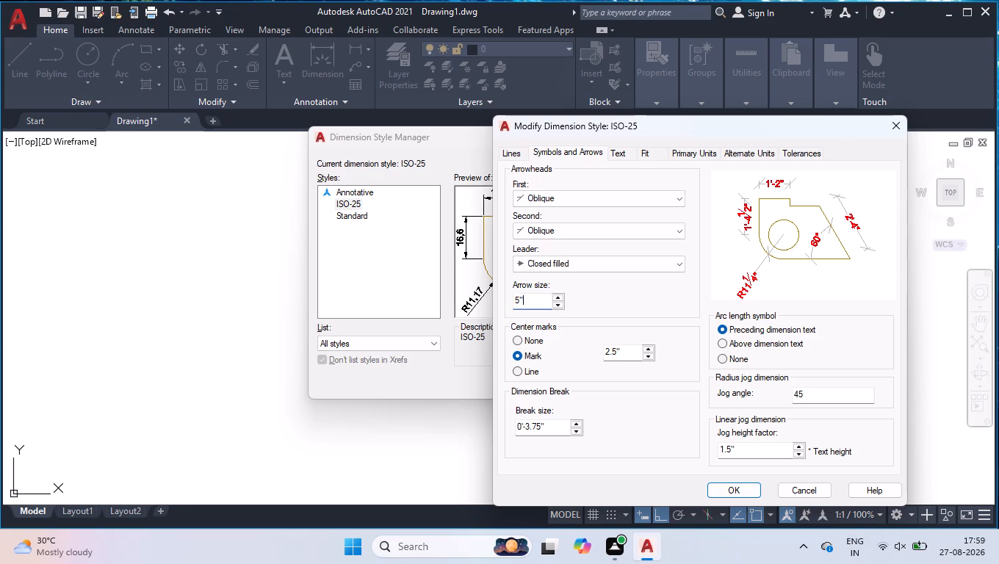
pyautogui.moveTo(528, 304); pyautogui.dragTo(274, 303)
pyautogui.press('3')
pyautogui.press('Return')
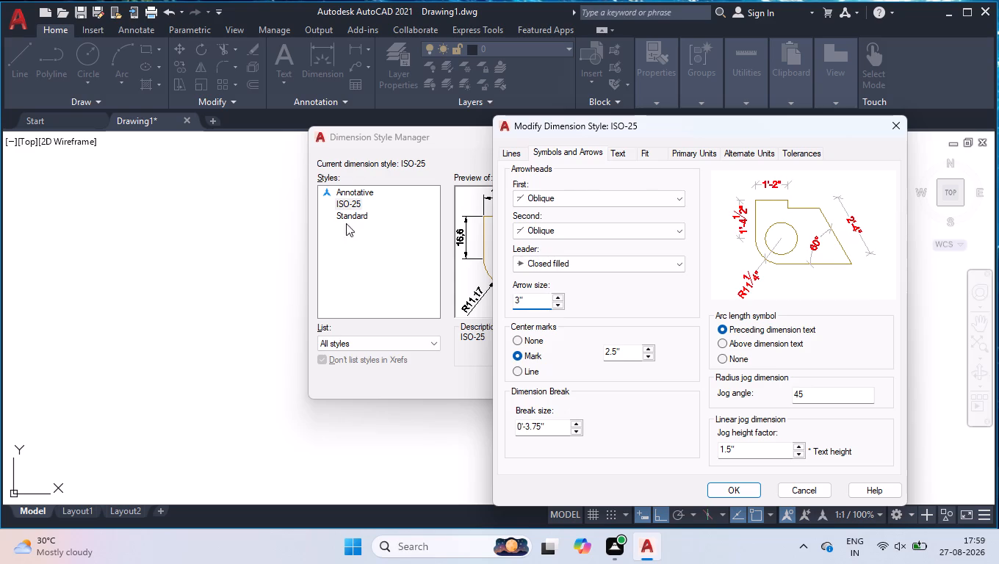
# Apply the ISO-25 modifications, make ISO-25 the current dimension style and close the style manager.
pyautogui.click(682, 156)
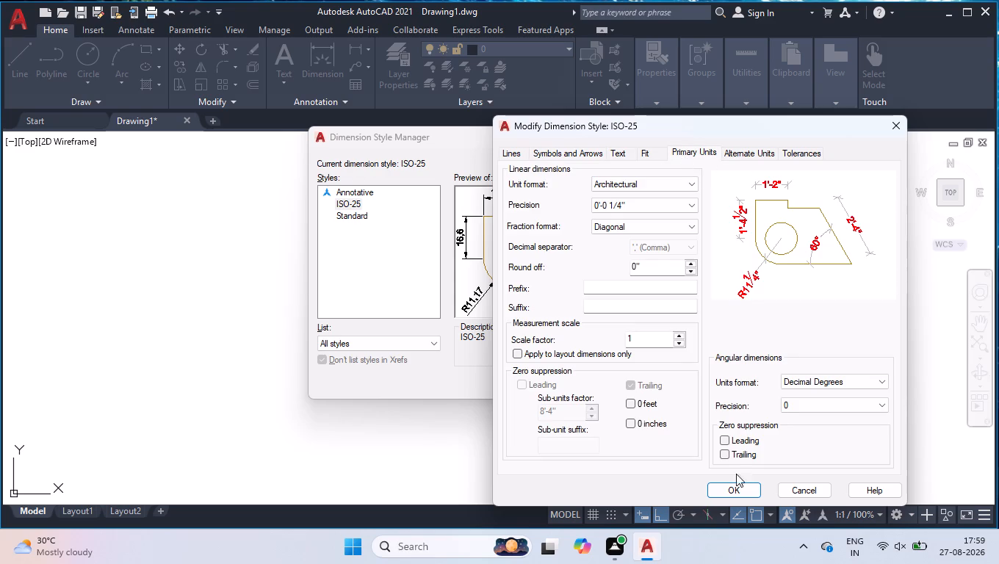
pyautogui.click(733, 486)
pyautogui.click(635, 192)
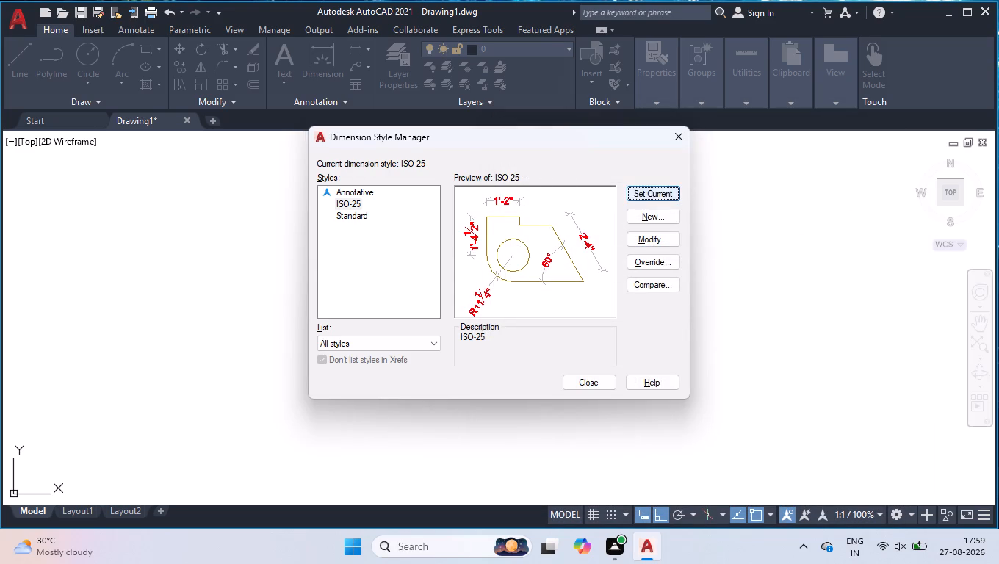
pyautogui.click(594, 383)
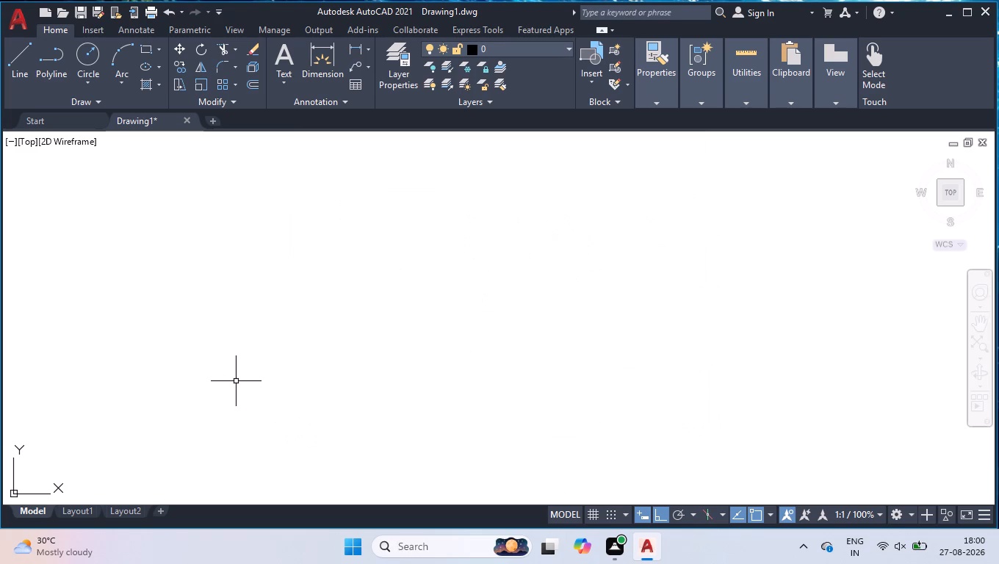
# Start a line in the empty drawing area and draw two consecutive horizontal segments to the right, 1' and 4'9" long.
pyautogui.press('l')
pyautogui.press('Return')
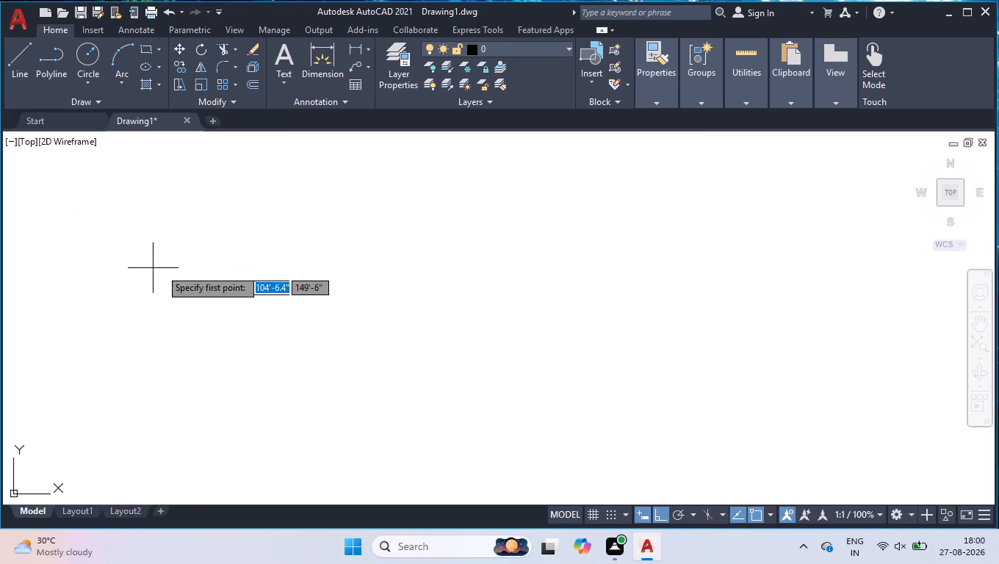
pyautogui.click(267, 242)
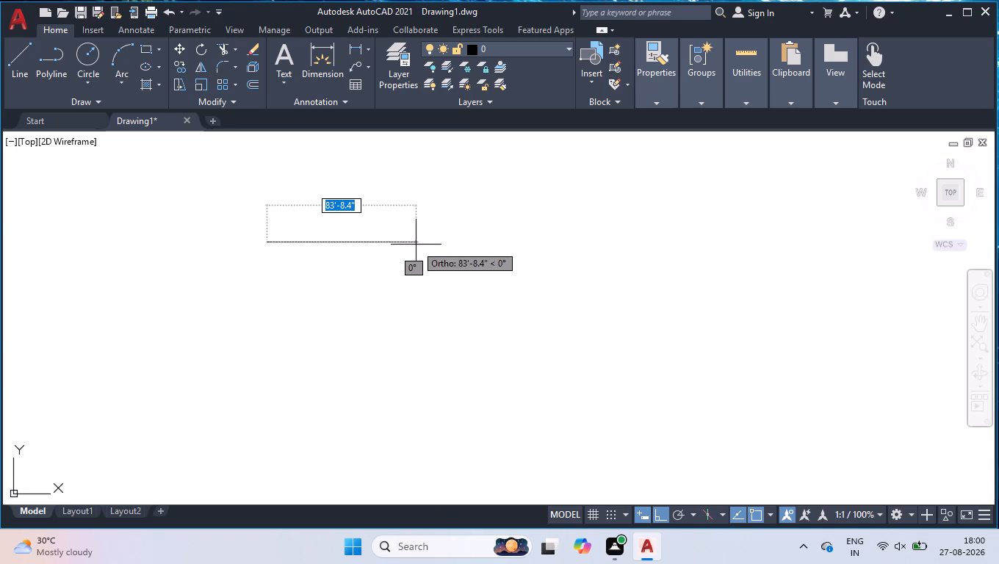
pyautogui.write("1'")
pyautogui.press('Return')
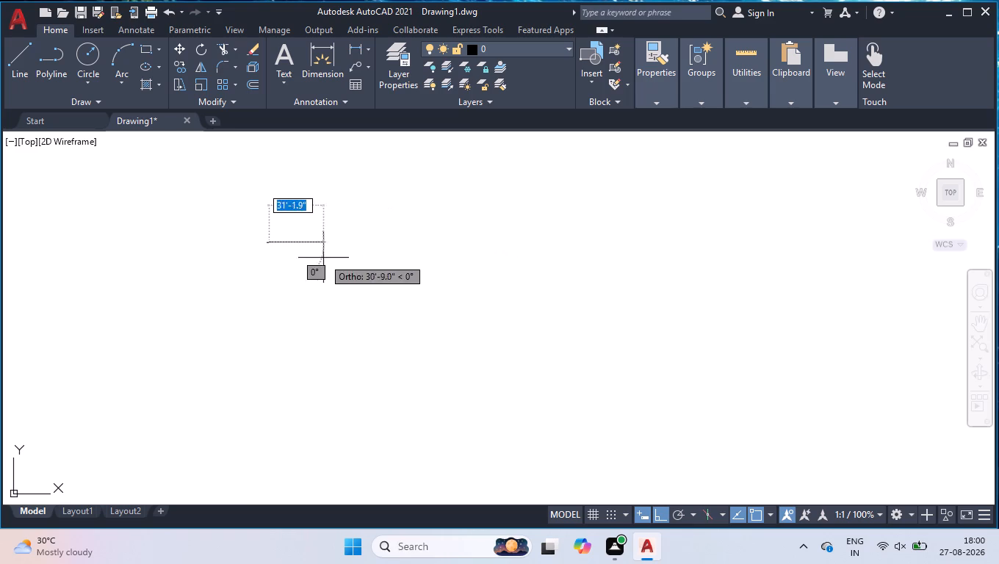
pyautogui.scroll(4, 222, 257)
pyautogui.scroll(-3, 281, 361)
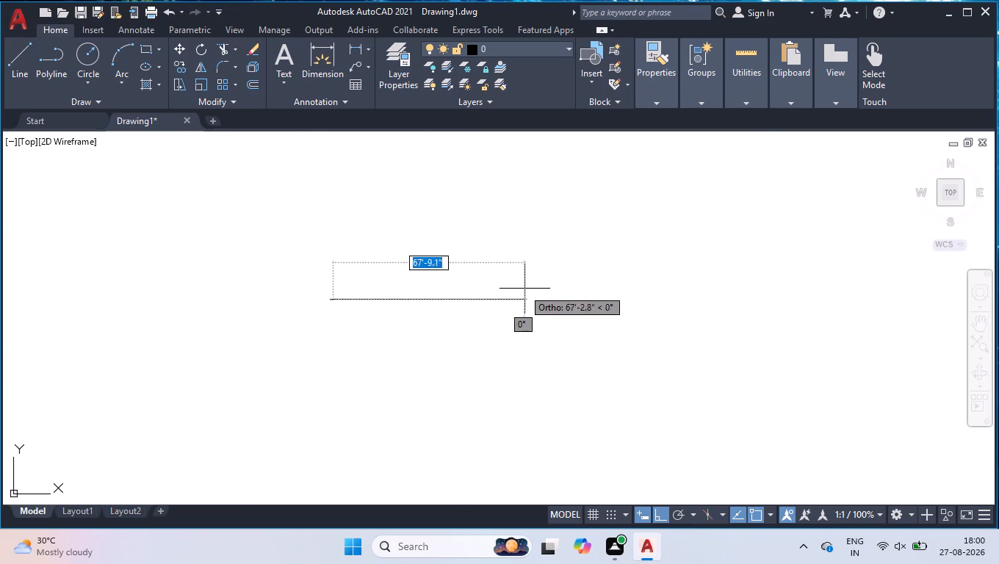
pyautogui.scroll(3, 358, 301)
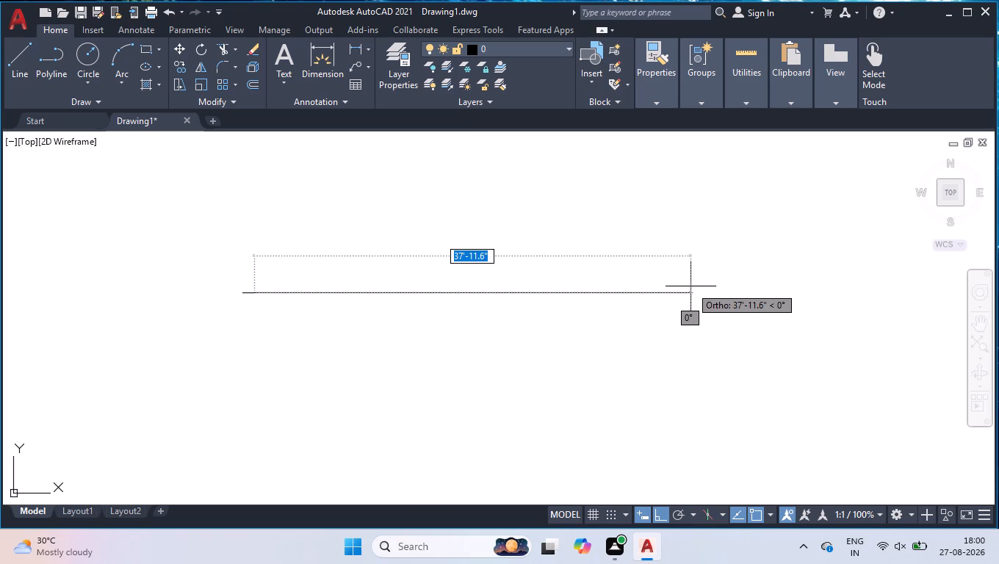
pyautogui.write('4\'9"')
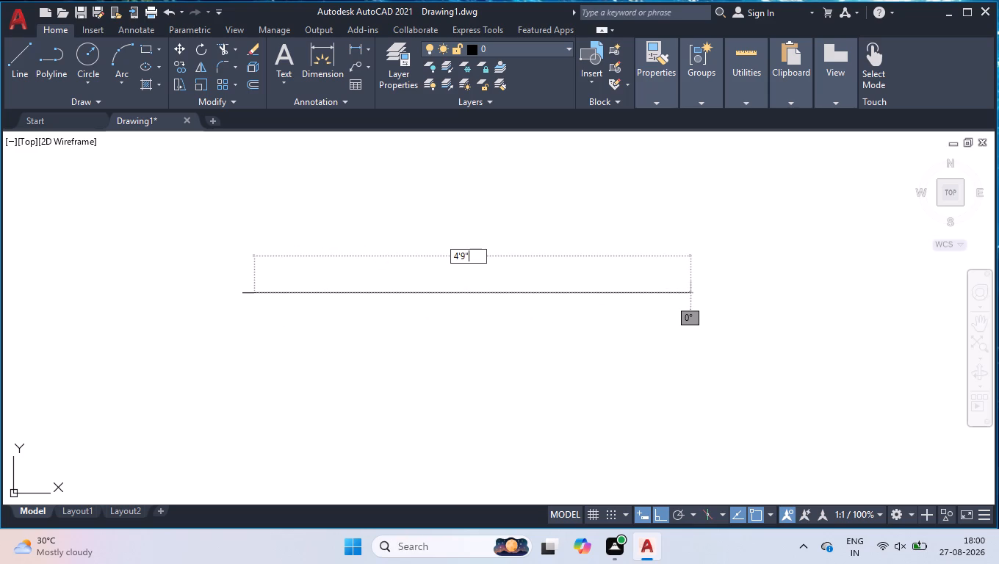
pyautogui.press('Return')
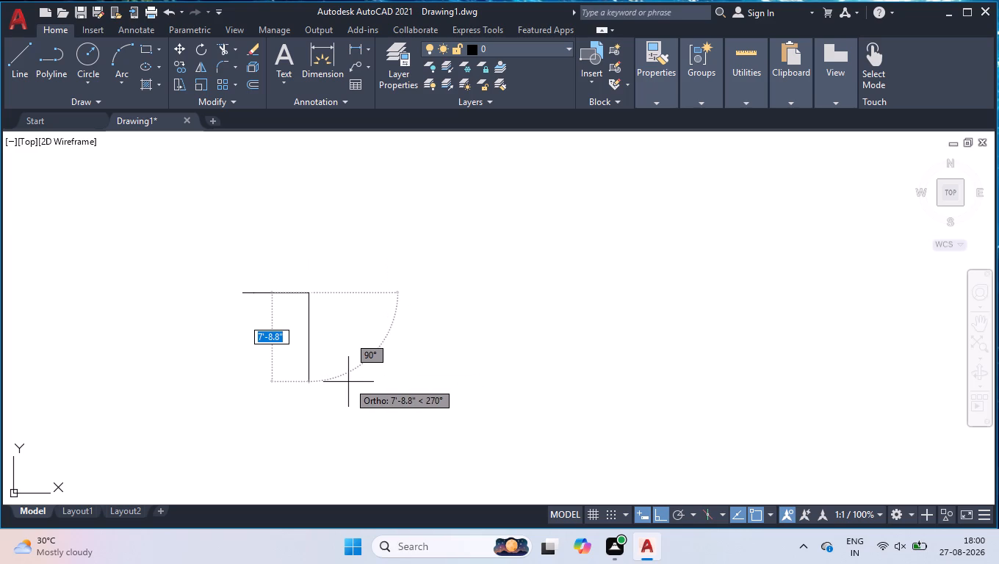
# Continue the line with a narrow notch 2' down, 4.5" across and 2' back up, followed by a 1'9" segment to the right.
pyautogui.write("2'")
pyautogui.press('Return')
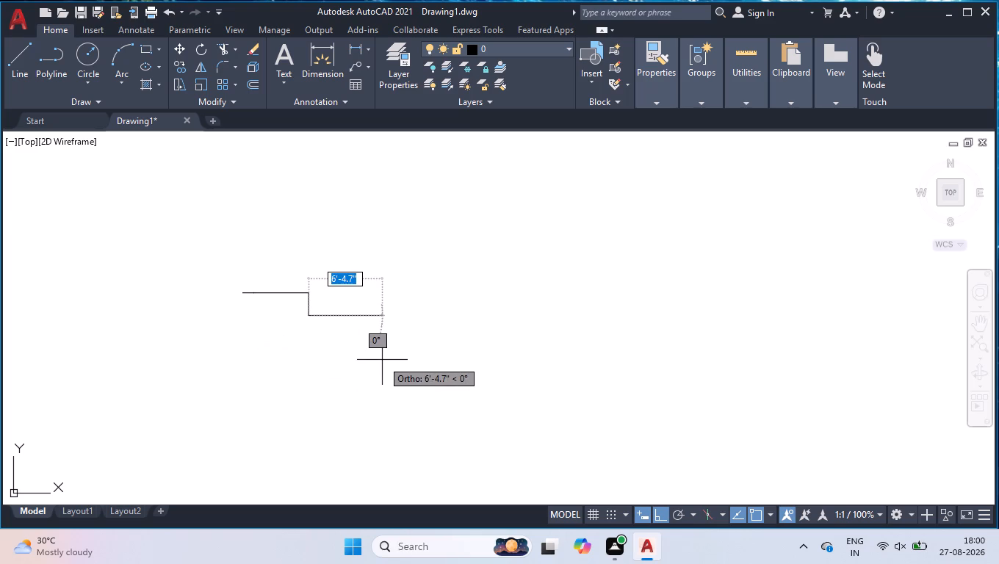
pyautogui.write('4.5')
pyautogui.press('Return')
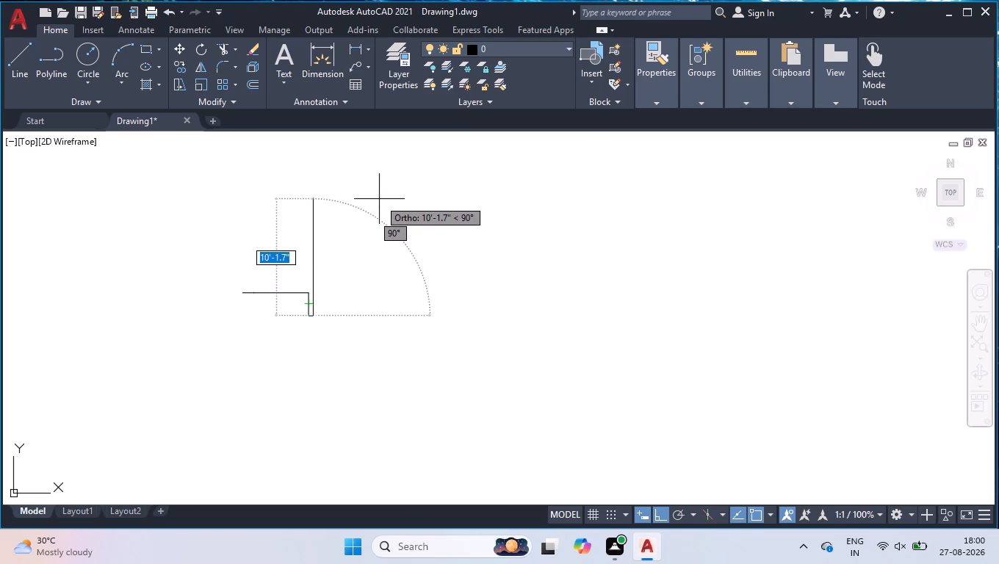
pyautogui.write("2'")
pyautogui.press('Return')
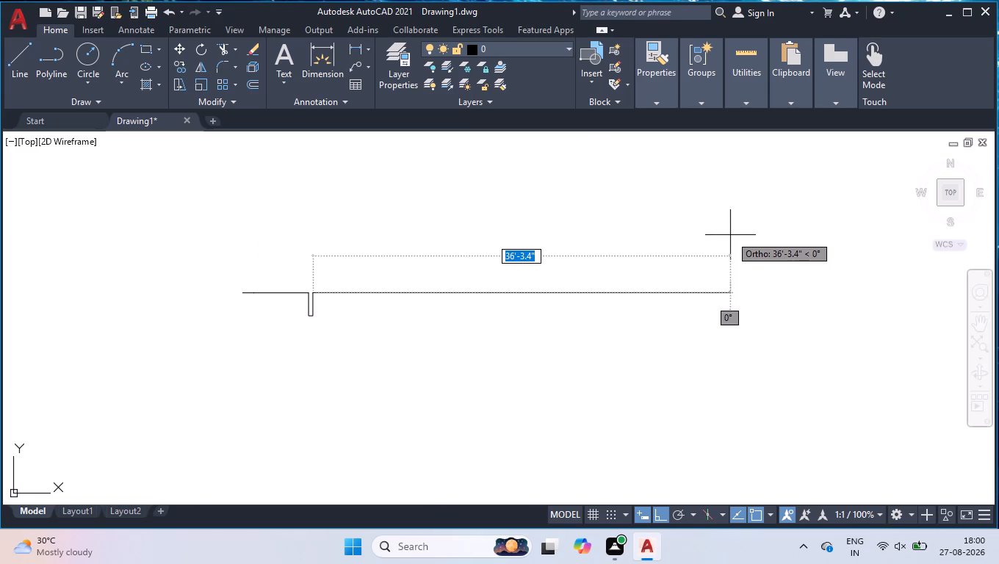
pyautogui.write('1\'9"')
pyautogui.press('Return')
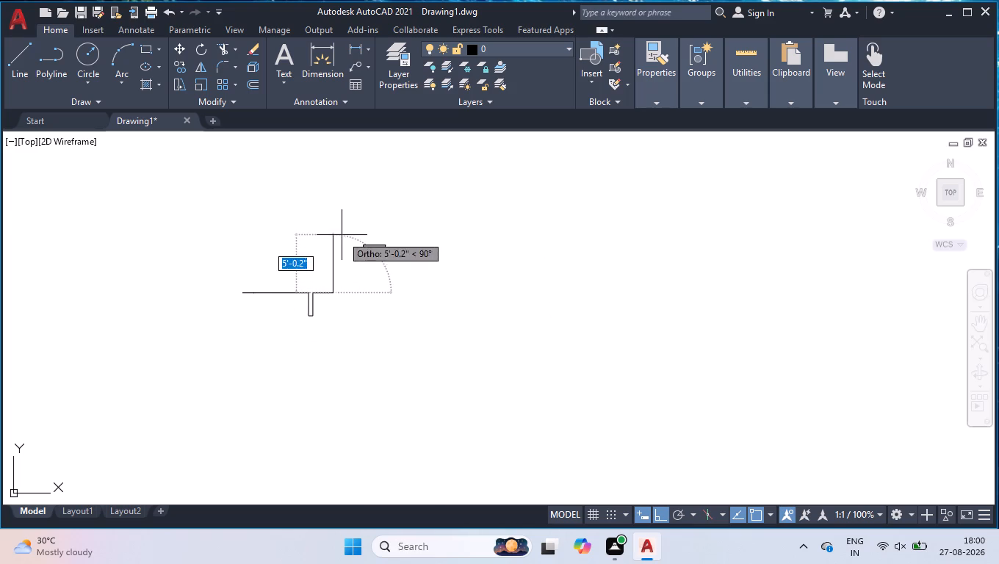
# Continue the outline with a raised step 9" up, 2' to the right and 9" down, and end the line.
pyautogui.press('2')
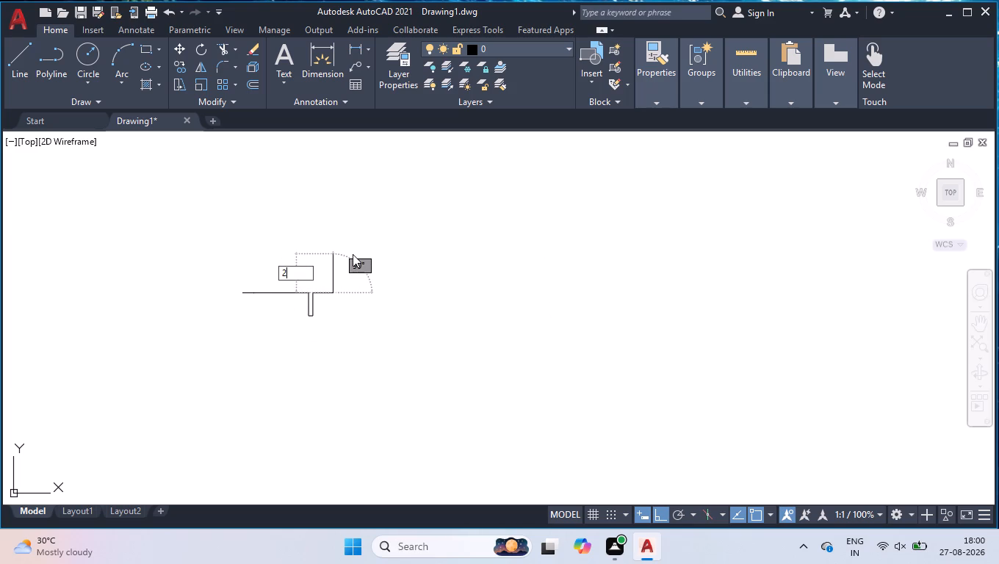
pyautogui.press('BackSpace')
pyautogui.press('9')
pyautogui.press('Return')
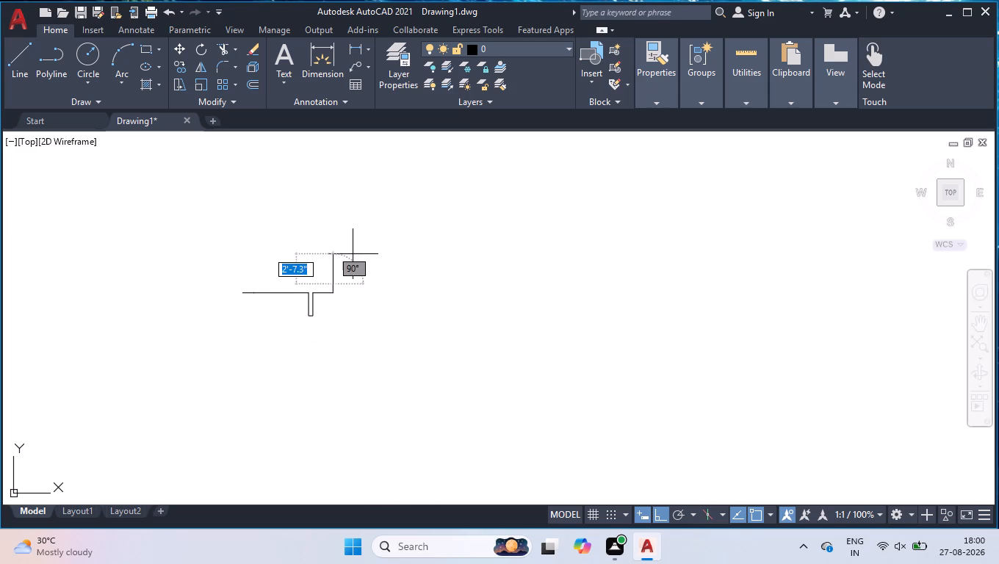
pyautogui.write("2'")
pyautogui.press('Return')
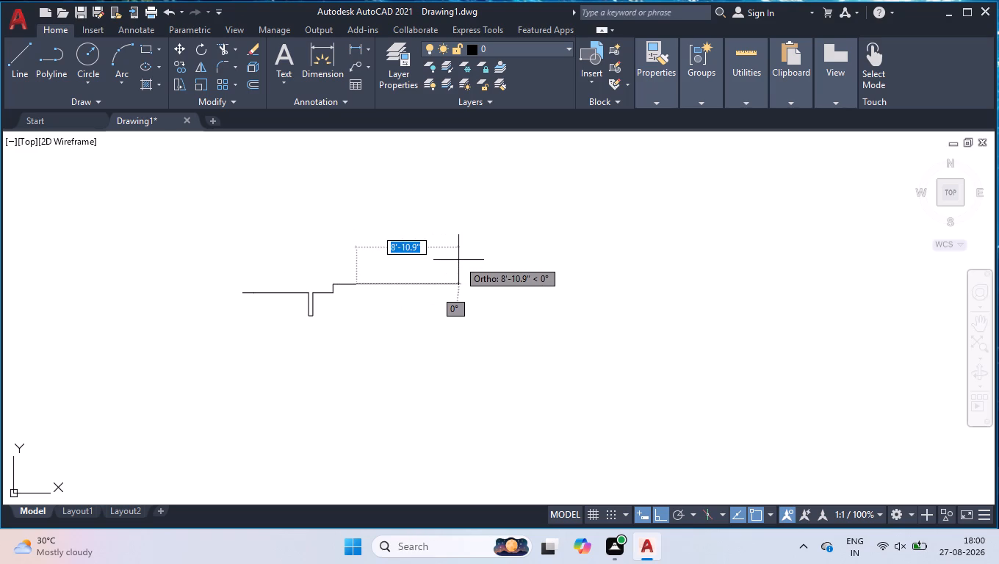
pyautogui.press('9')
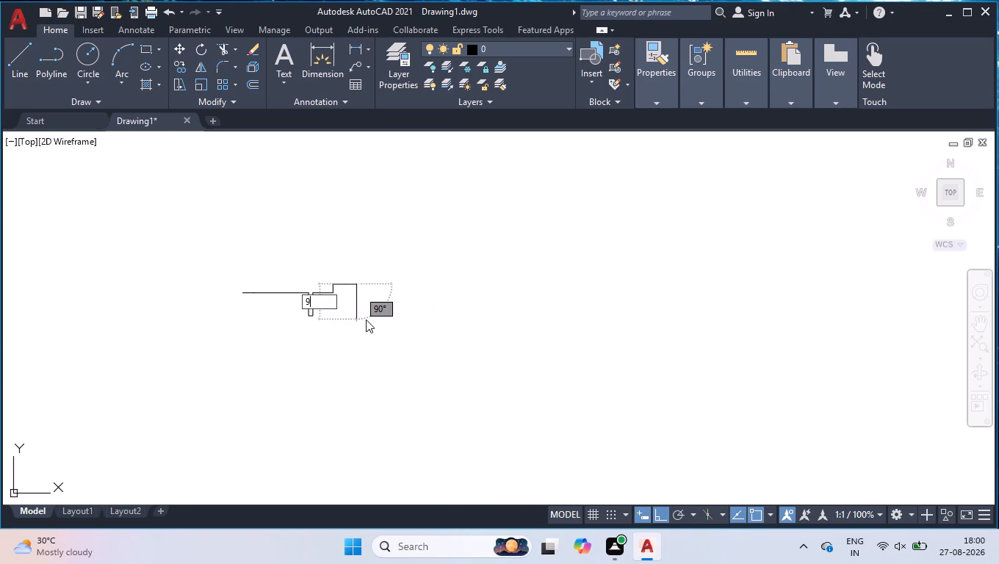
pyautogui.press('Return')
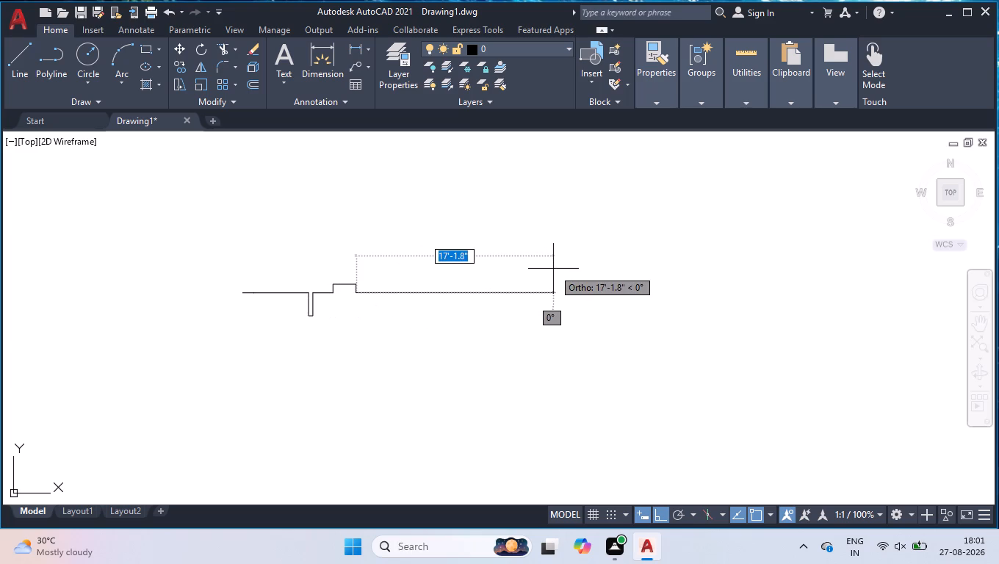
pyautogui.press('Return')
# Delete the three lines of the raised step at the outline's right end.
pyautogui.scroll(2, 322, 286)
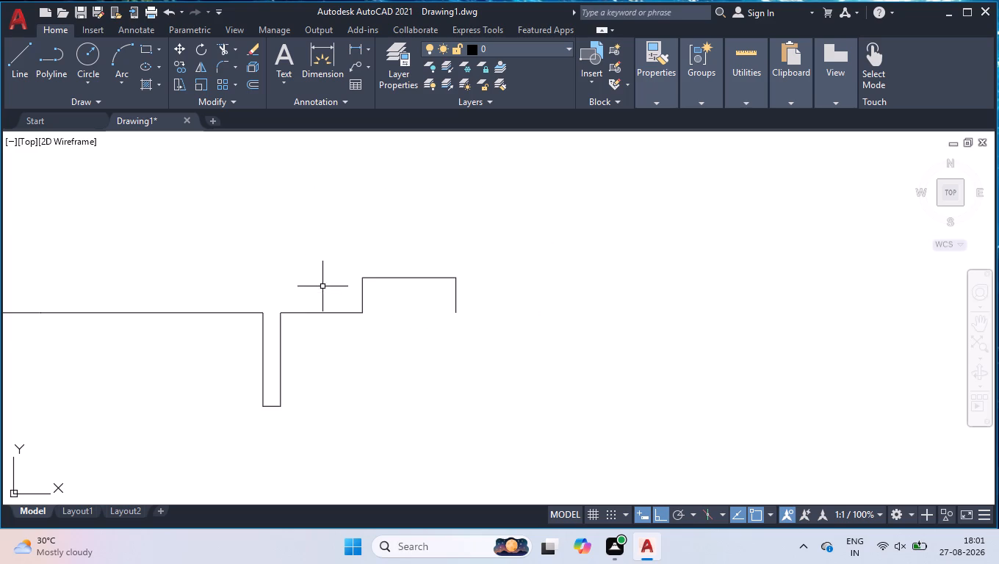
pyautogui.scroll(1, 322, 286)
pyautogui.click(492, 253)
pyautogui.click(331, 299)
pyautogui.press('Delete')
# Draw consecutive horizontal line segments of 2', 6', 2' and 1'9" to the right from the free end of the 1'9" segment.
pyautogui.press('l')
pyautogui.press('Return')
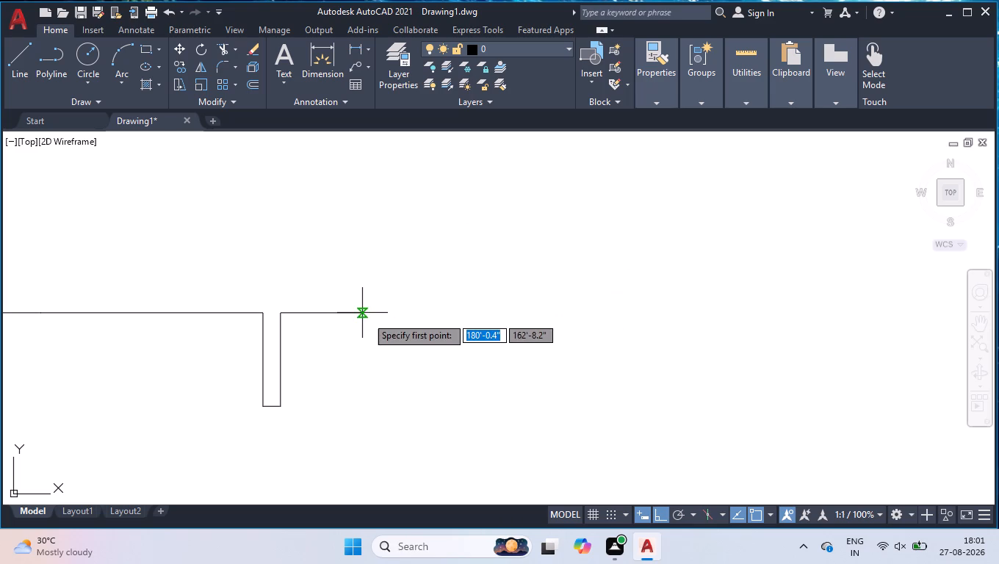
pyautogui.click(364, 312)
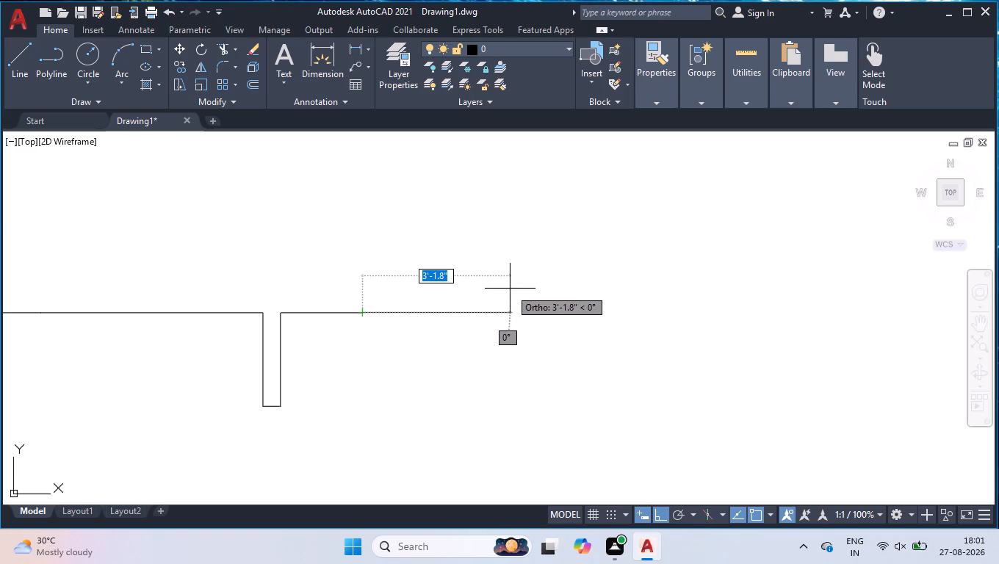
pyautogui.write("2'")
pyautogui.press('Return')
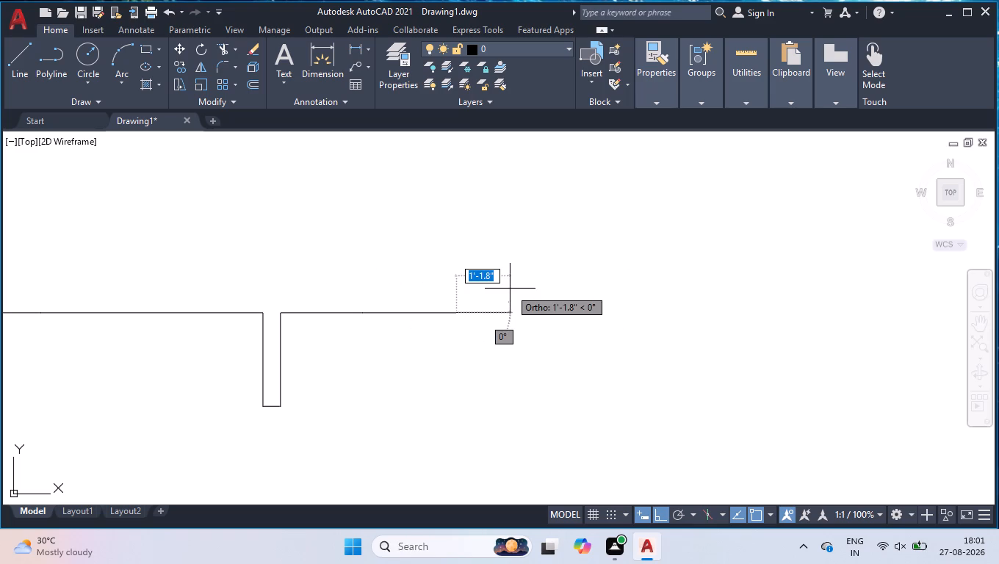
pyautogui.scroll(-3, 518, 293)
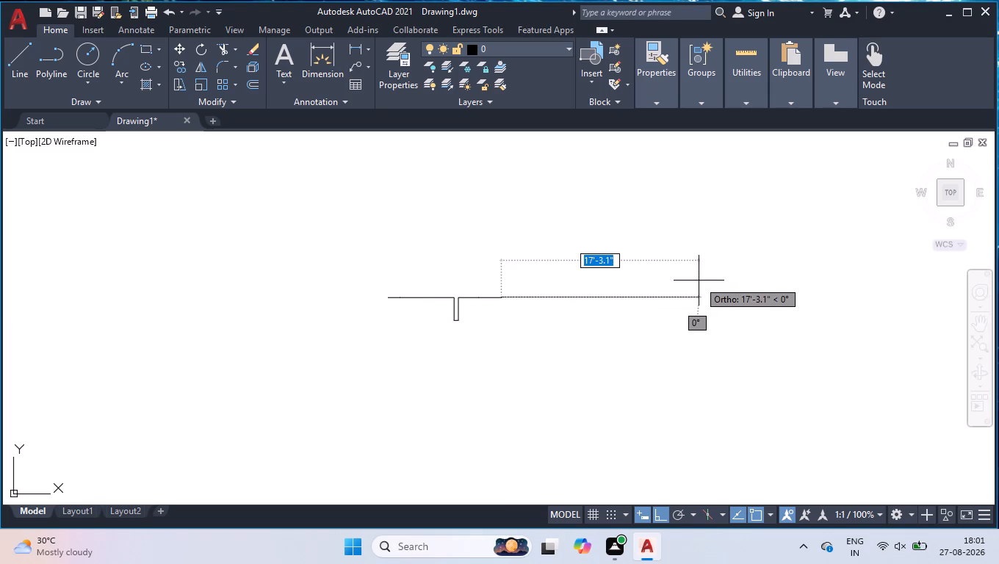
pyautogui.write('6;')
pyautogui.press('BackSpace')
pyautogui.press("'")
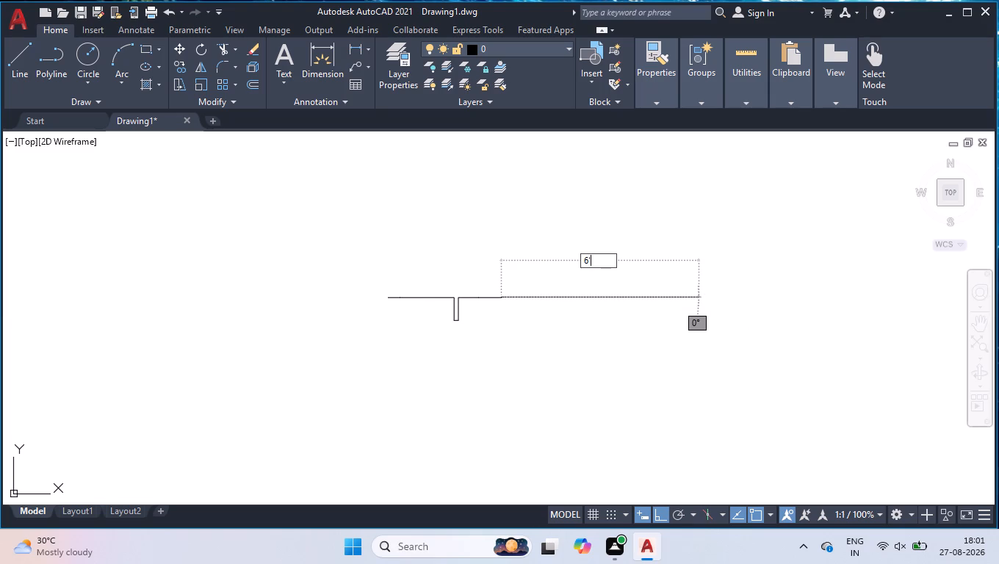
pyautogui.press('Return')
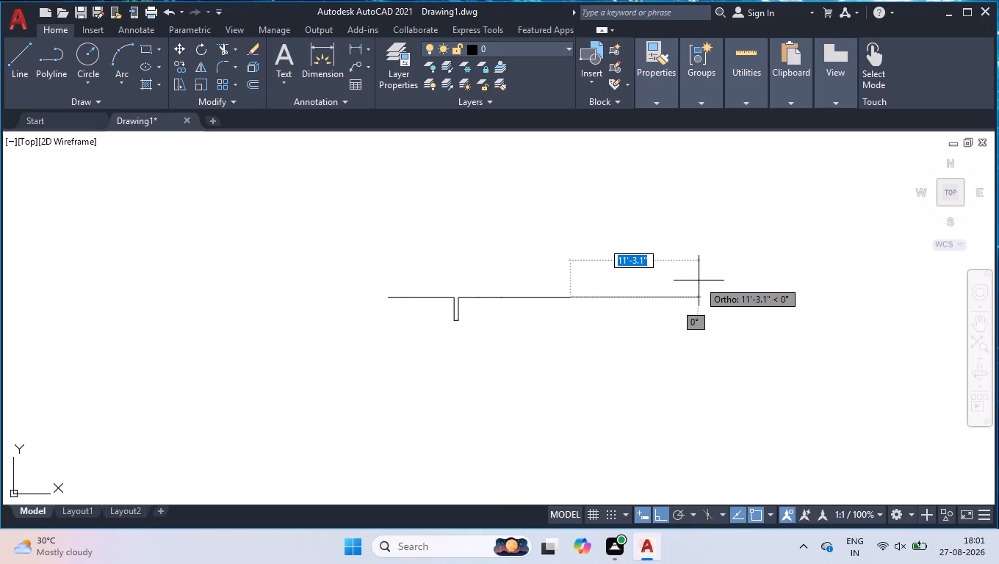
pyautogui.write("2'")
pyautogui.press('Return')
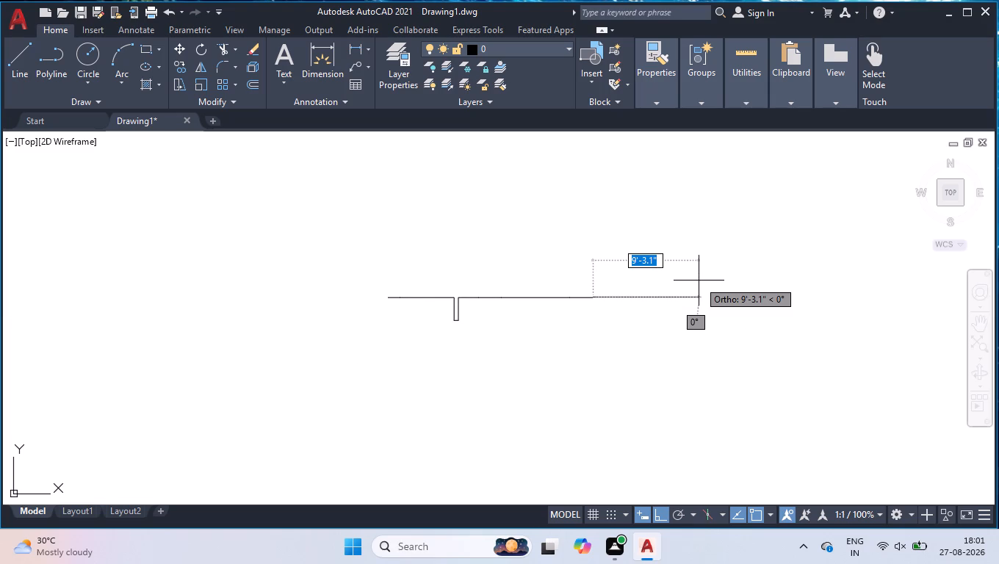
pyautogui.write("1'9")
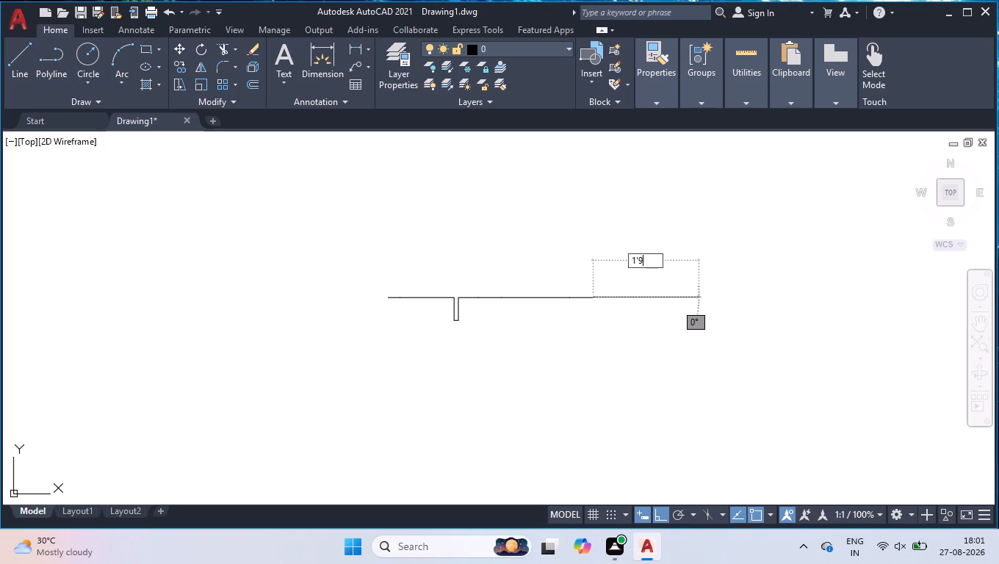
pyautogui.hotkey('shift', '"')
pyautogui.press('Return')
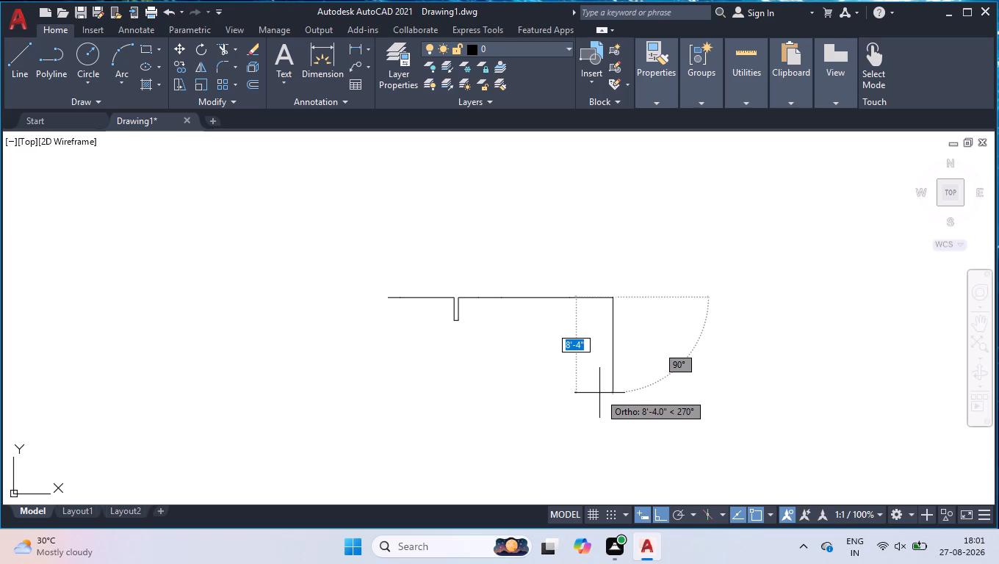
# Continue the outline with a deep narrow notch: 6' and 5'5" down, 4.5" to the right, and back up level with the top line.
pyautogui.write("6'")
pyautogui.press('Return')
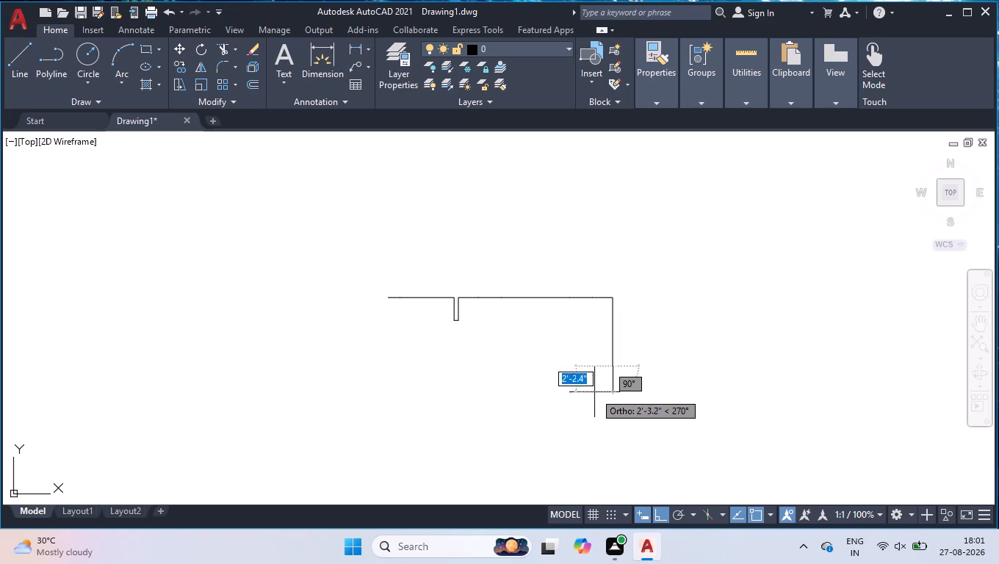
pyautogui.write("5'5")
pyautogui.press('Return')
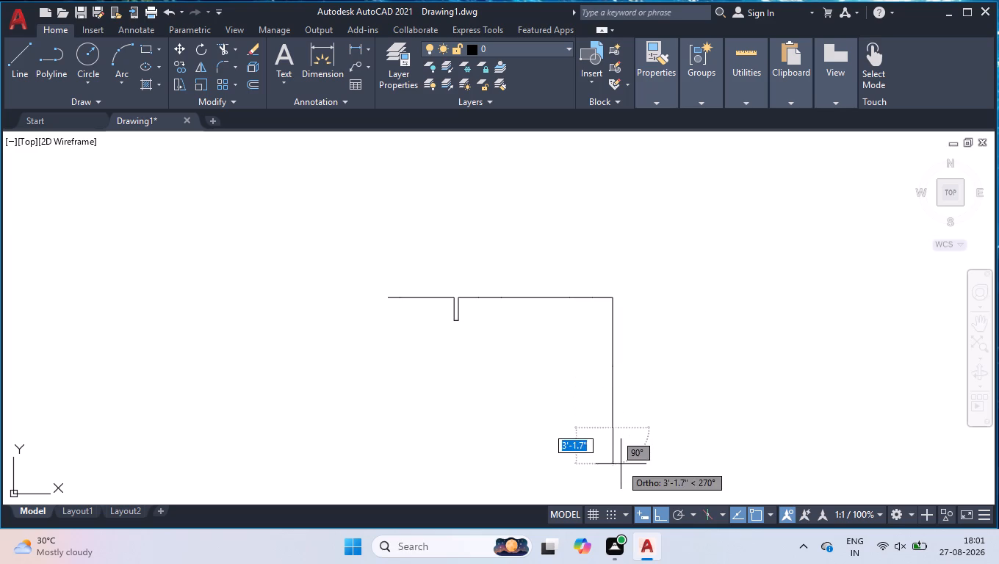
pyautogui.press('9')
pyautogui.press('BackSpace')
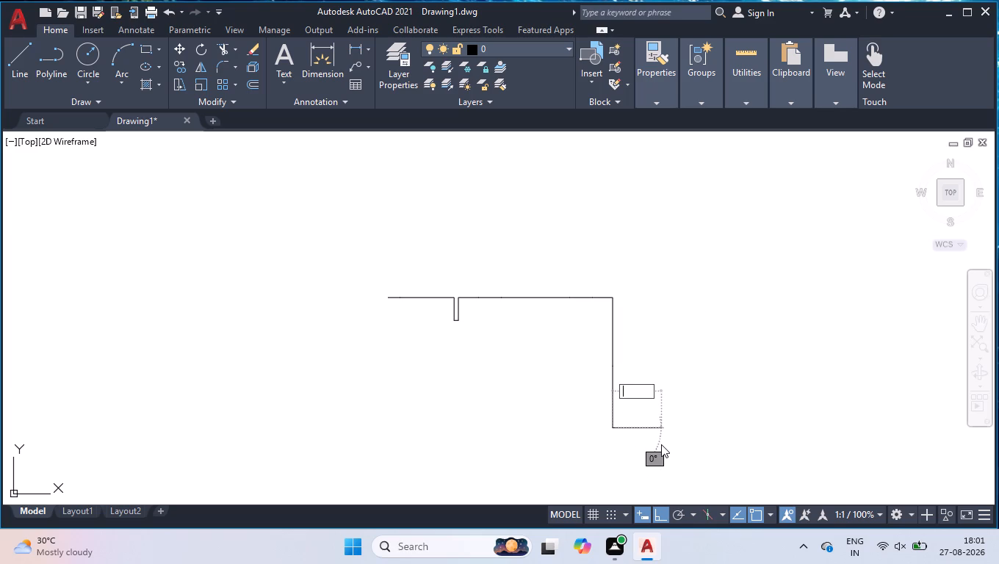
pyautogui.write('4.6')
pyautogui.press('BackSpace')
pyautogui.press('5')
pyautogui.press('Return')
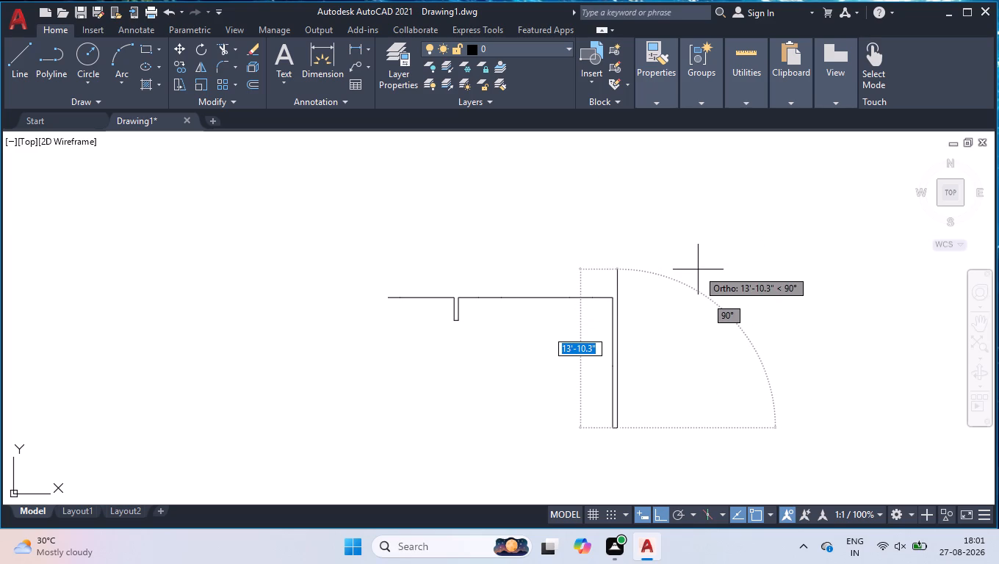
pyautogui.scroll(3, 634, 301)
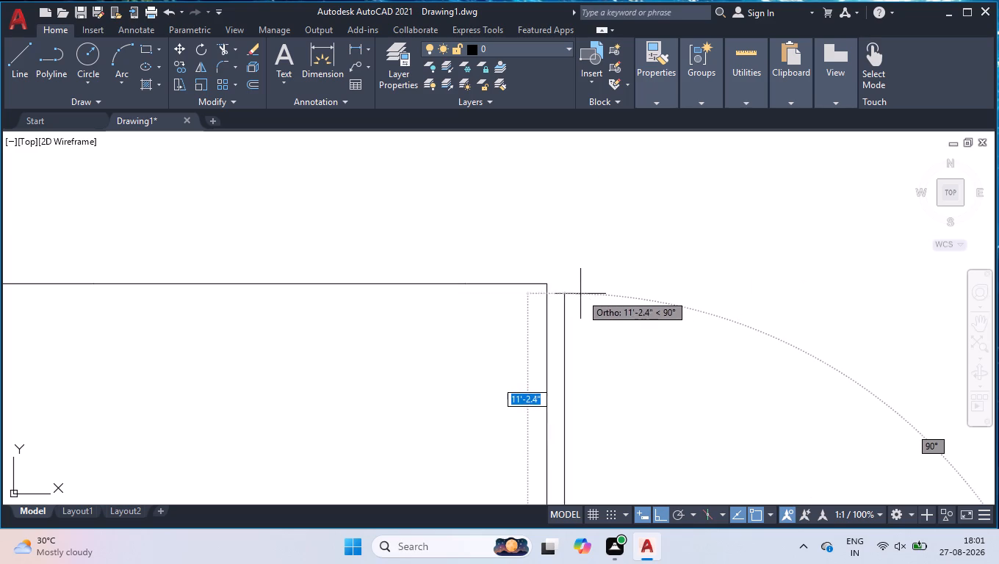
pyautogui.click(570, 285)
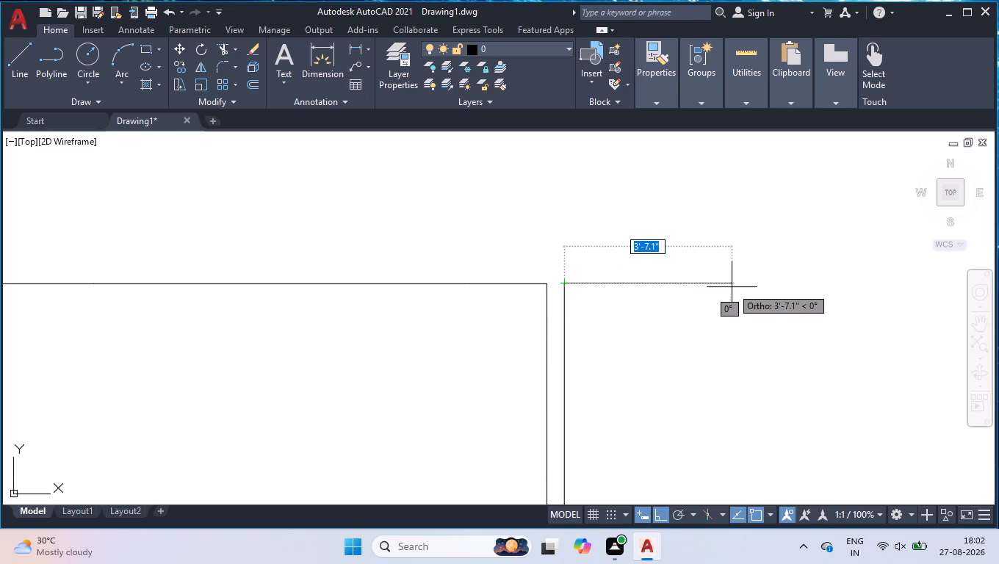
# Continue the outline with 14'3" and 9" segments to the right, a 4.5" step up, and a 9'3" segment to the right.
pyautogui.write("14'3")
pyautogui.hotkey('shift', '"')
pyautogui.press('Return')
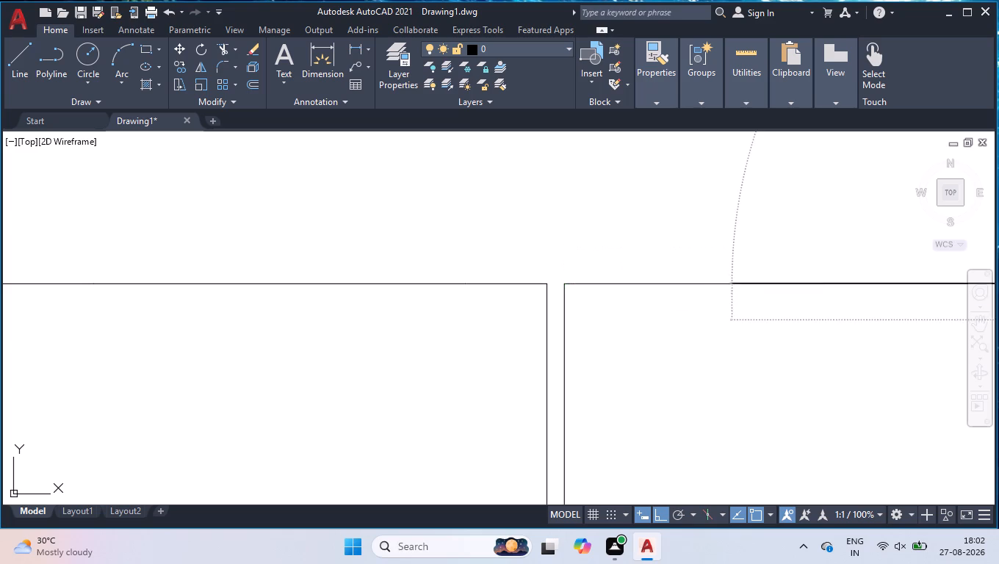
pyautogui.scroll(-3, 549, 319)
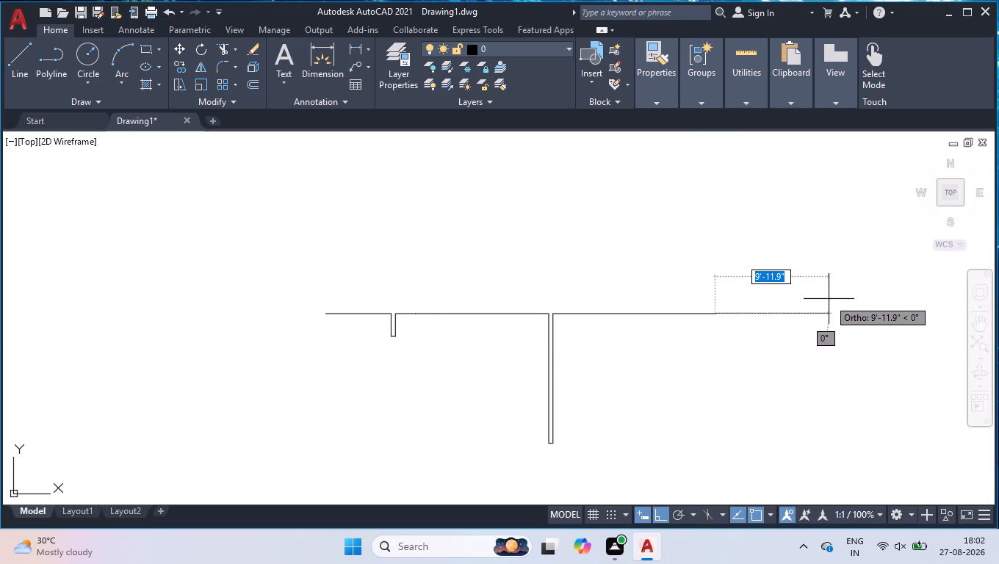
pyautogui.press('9')
pyautogui.press('Return')
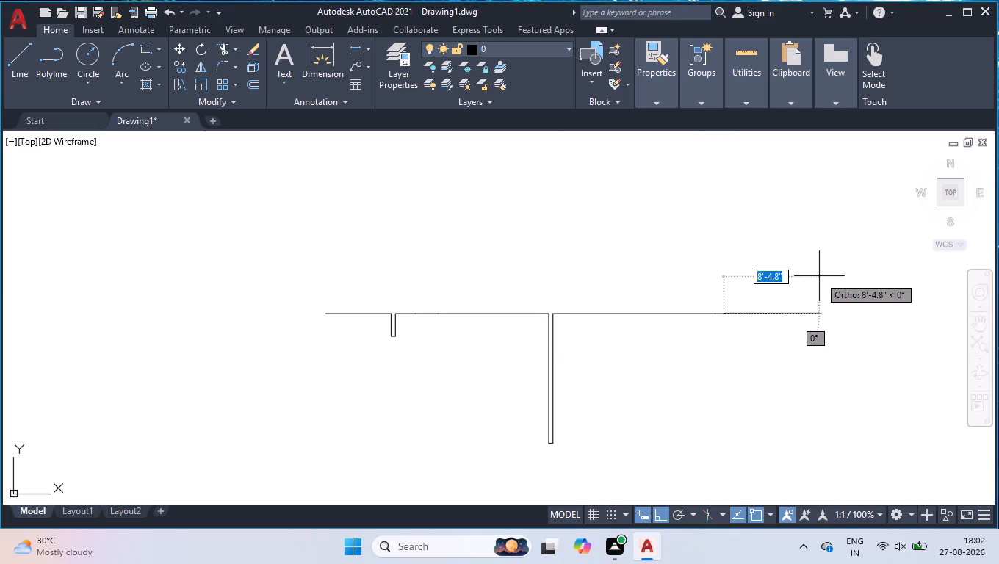
pyautogui.scroll(1, 735, 281)
pyautogui.write('4.5')
pyautogui.press('Return')
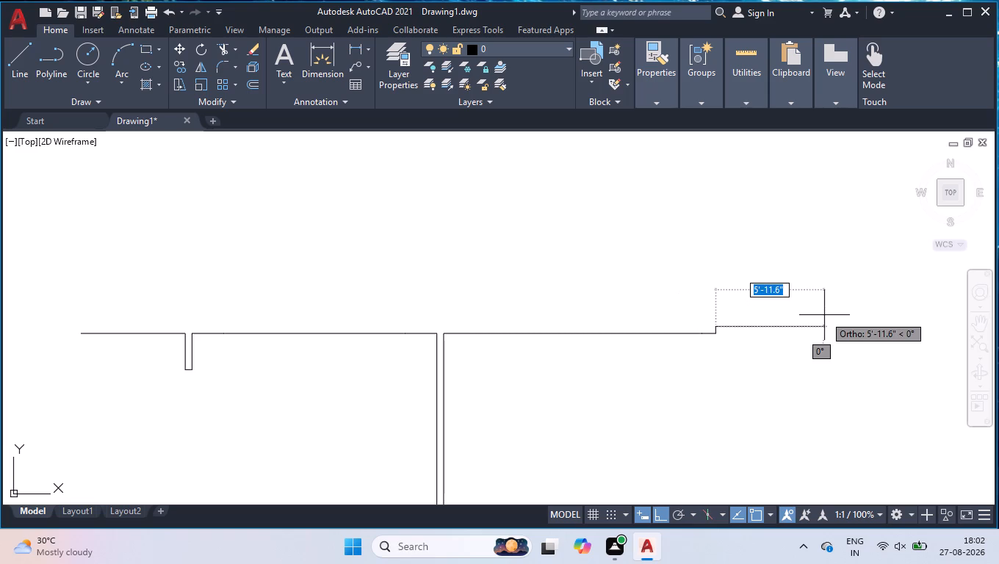
pyautogui.write("9'3")
pyautogui.press('Return')
# Continue the outline with segments 8' down, 9'6" to the right, 8' up and another 9" up.
pyautogui.scroll(-1, 710, 429)
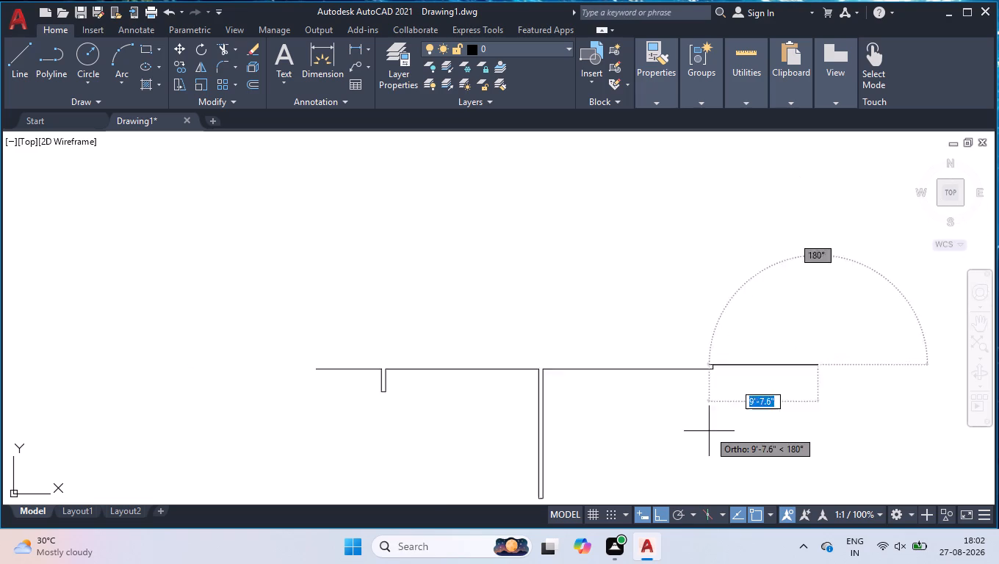
pyautogui.scroll(-2, 709, 431)
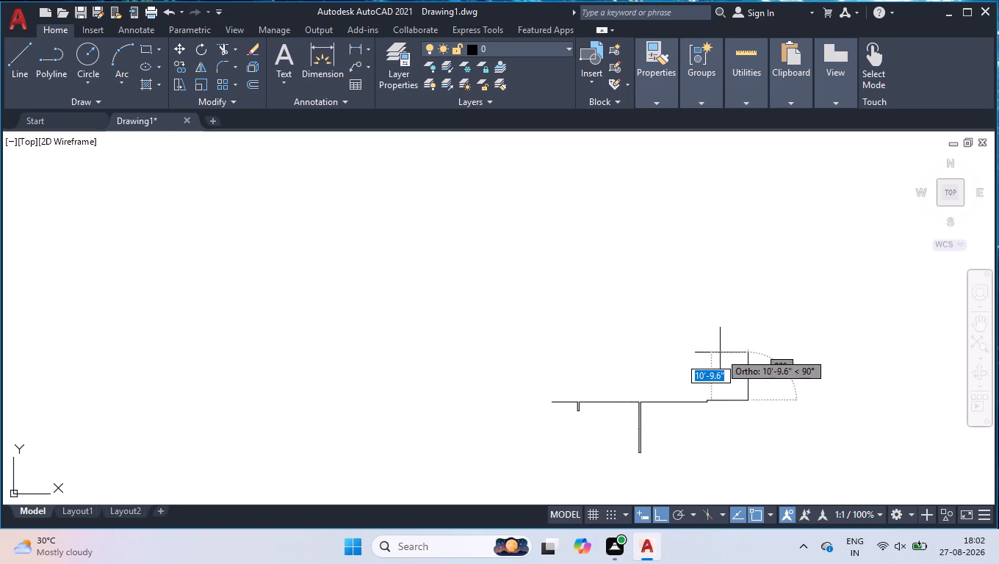
pyautogui.scroll(-1, 720, 352)
pyautogui.write("8'")
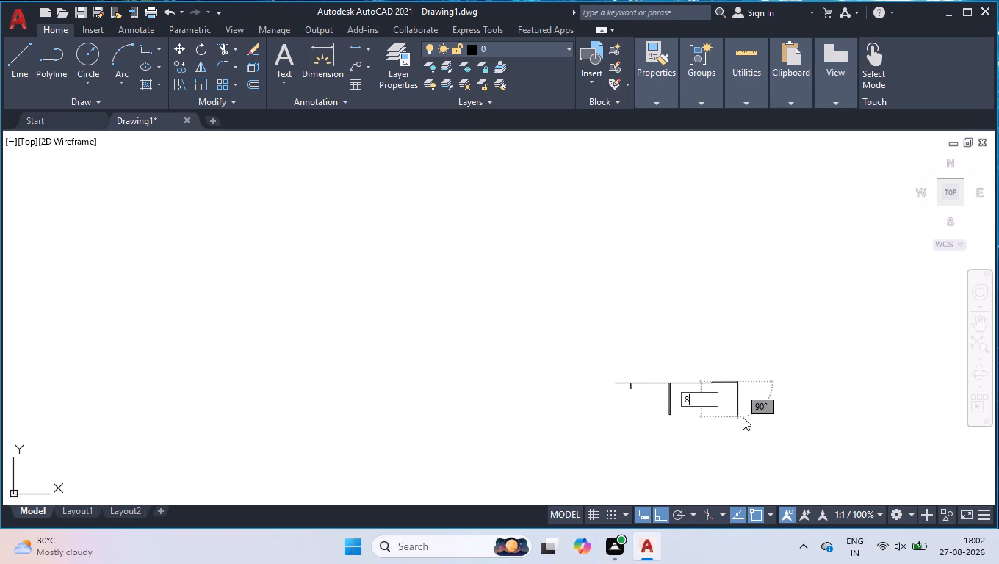
pyautogui.press('Return')
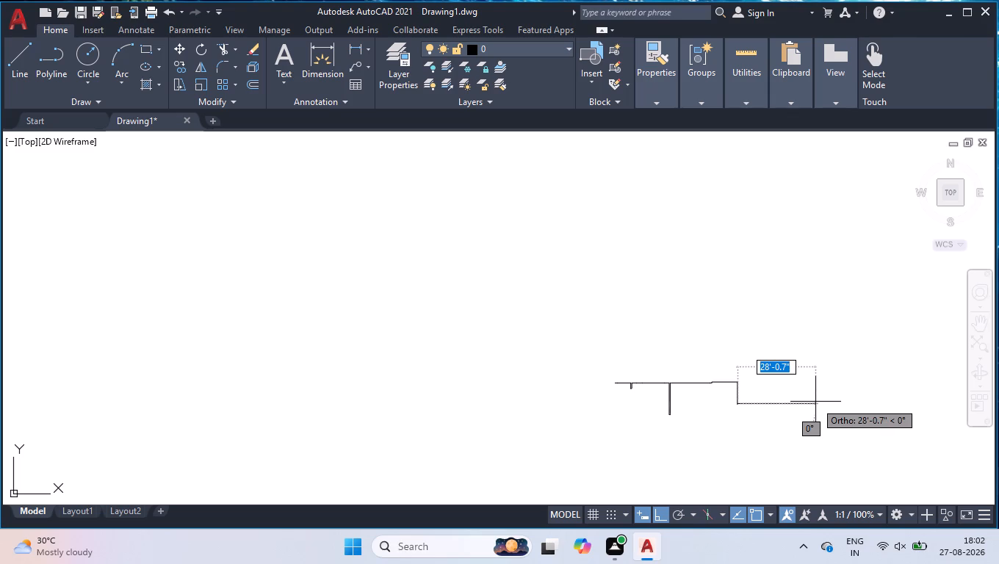
pyautogui.write('9\'6"')
pyautogui.press('Return')
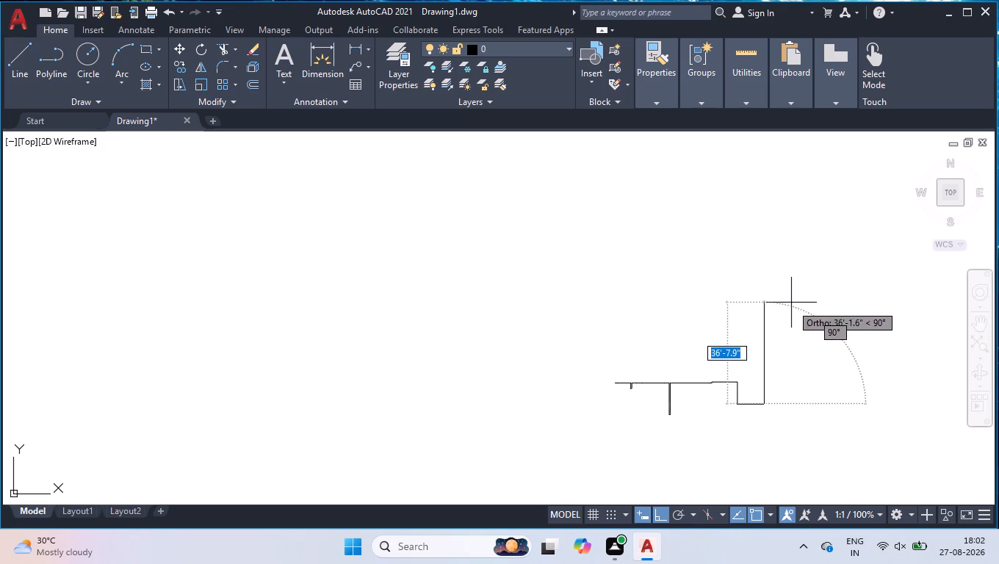
pyautogui.scroll(4, 781, 393)
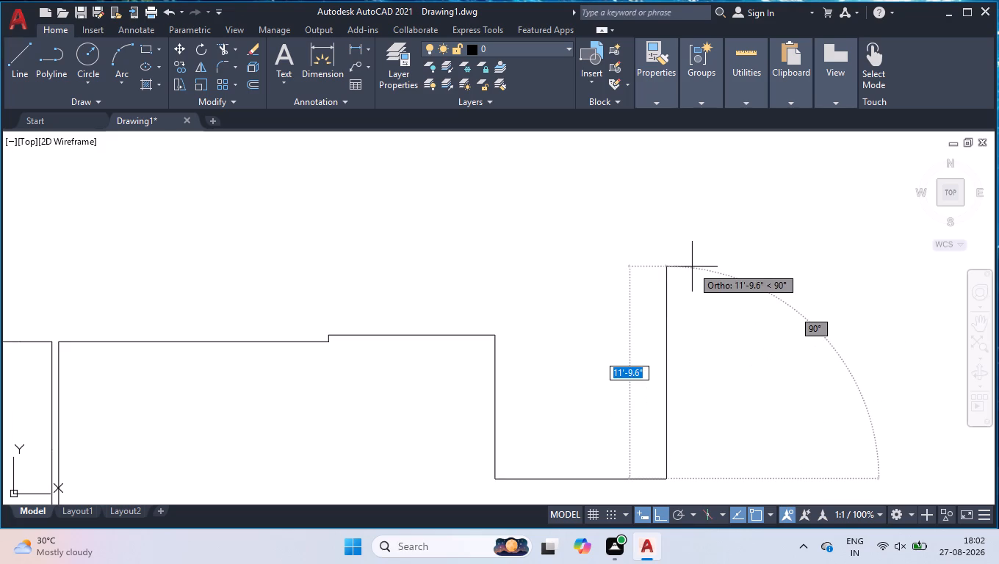
pyautogui.write("8'")
pyautogui.press('Return')
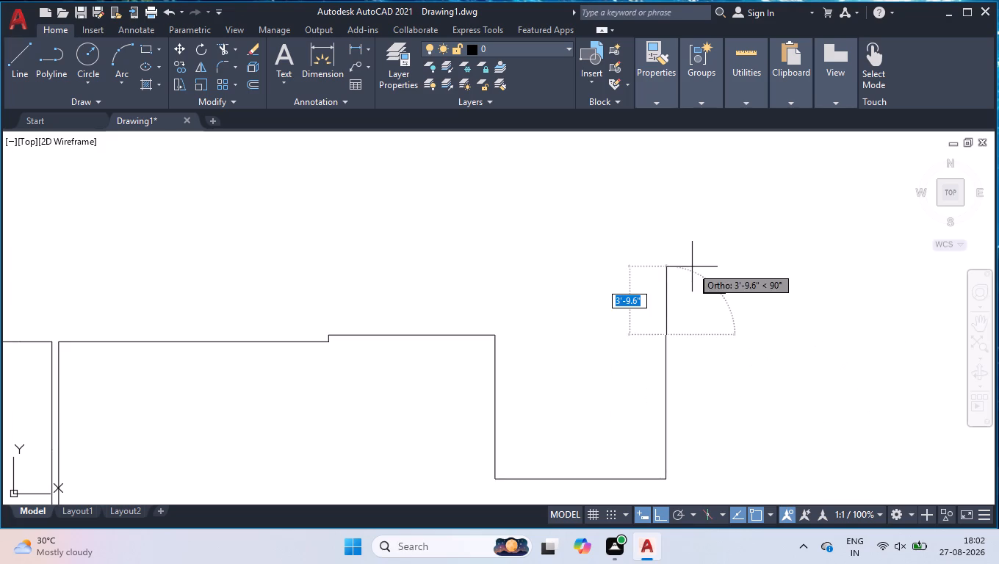
pyautogui.press('9')
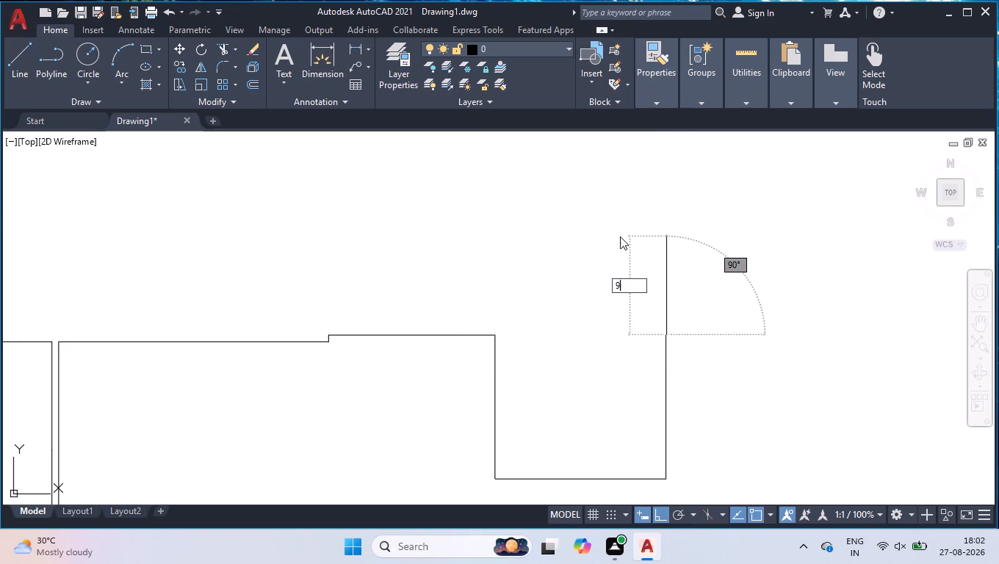
pyautogui.press('Return')
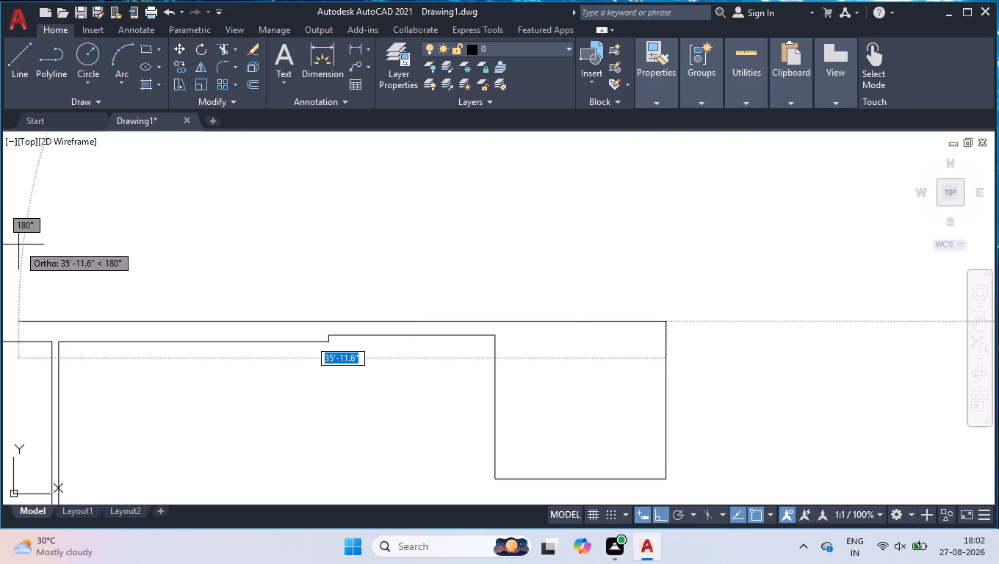
# Draw a long horizontal line to the left from the 9" segment's top end, aligned with the outline's starting endpoint.
pyautogui.scroll(-2, 198, 215)
pyautogui.scroll(-2, 338, 232)
pyautogui.scroll(3, 112, 228)
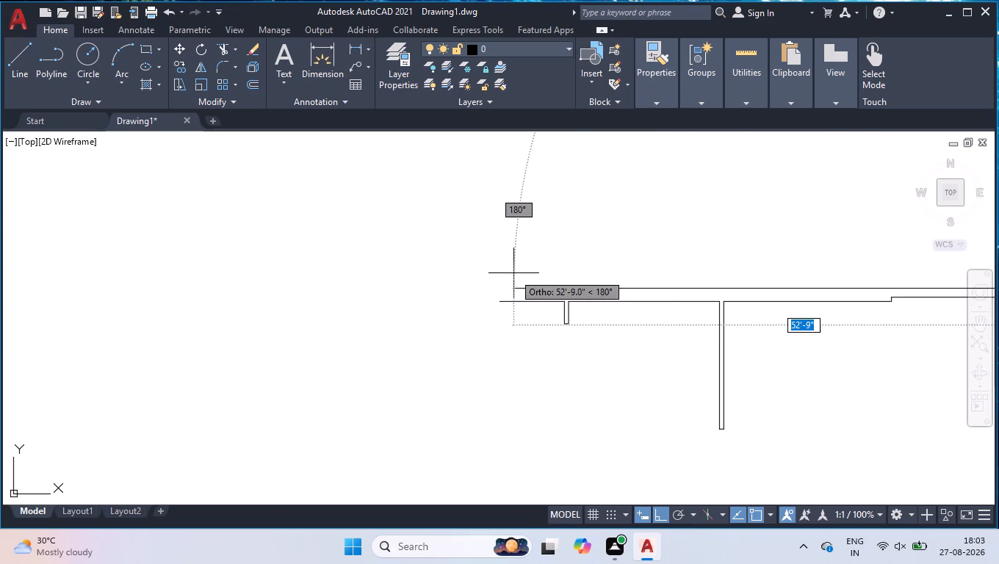
pyautogui.scroll(3, 512, 308)
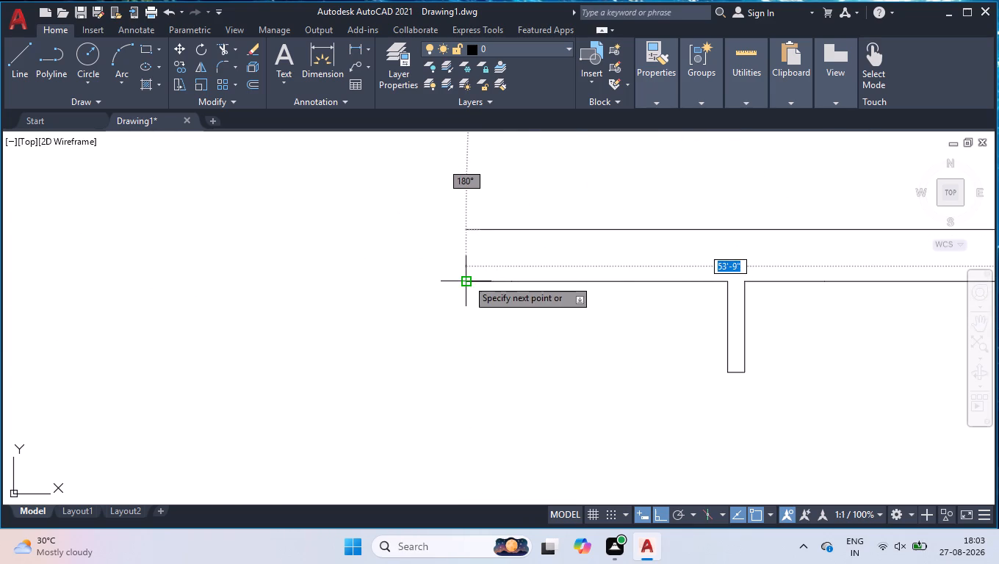
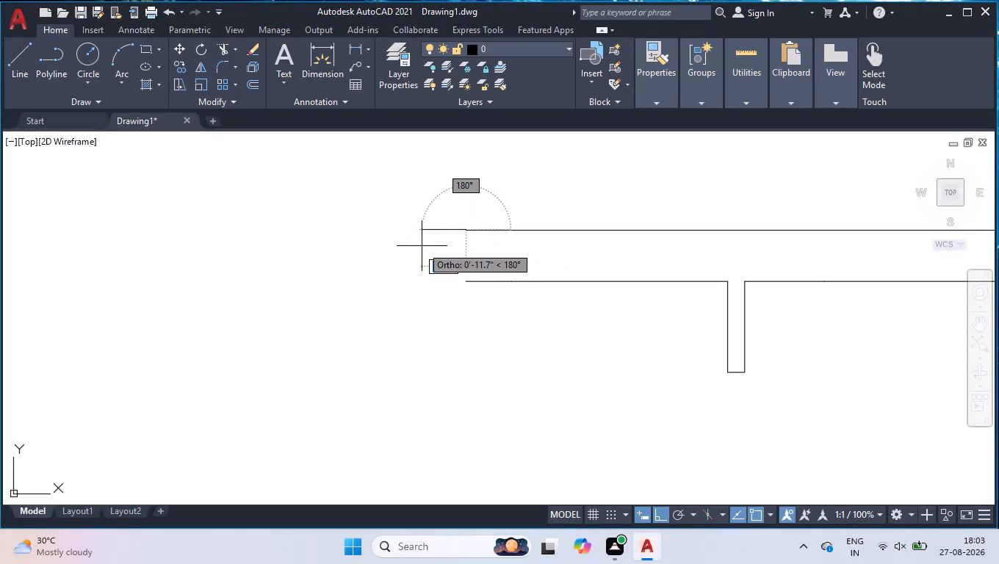
# Extend the top line 9" to the left, draw a vertical line about 39'9" down from its end, and finish the line.
pyautogui.press('0')
pyautogui.press('Return')
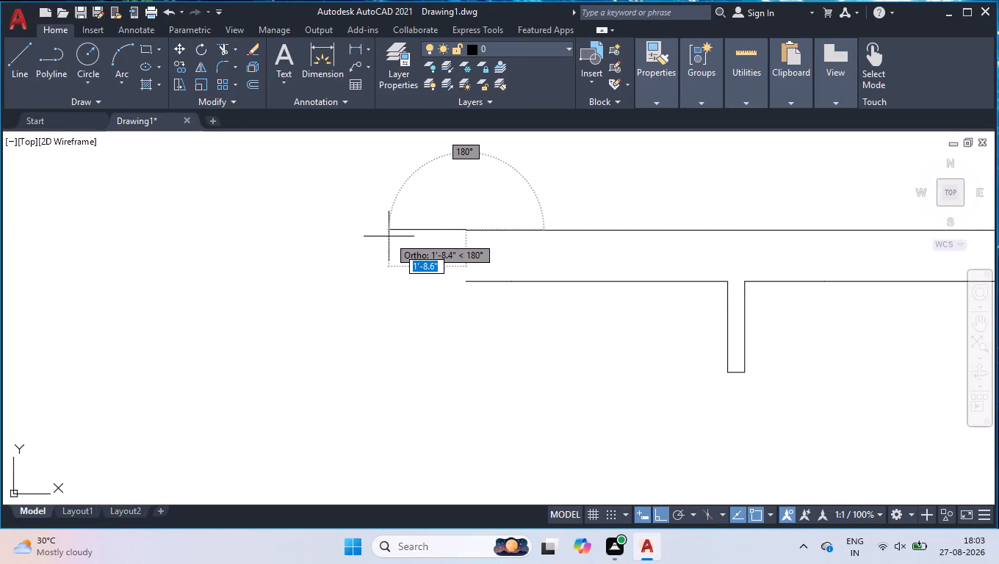
pyautogui.press('9')
pyautogui.press('Return')
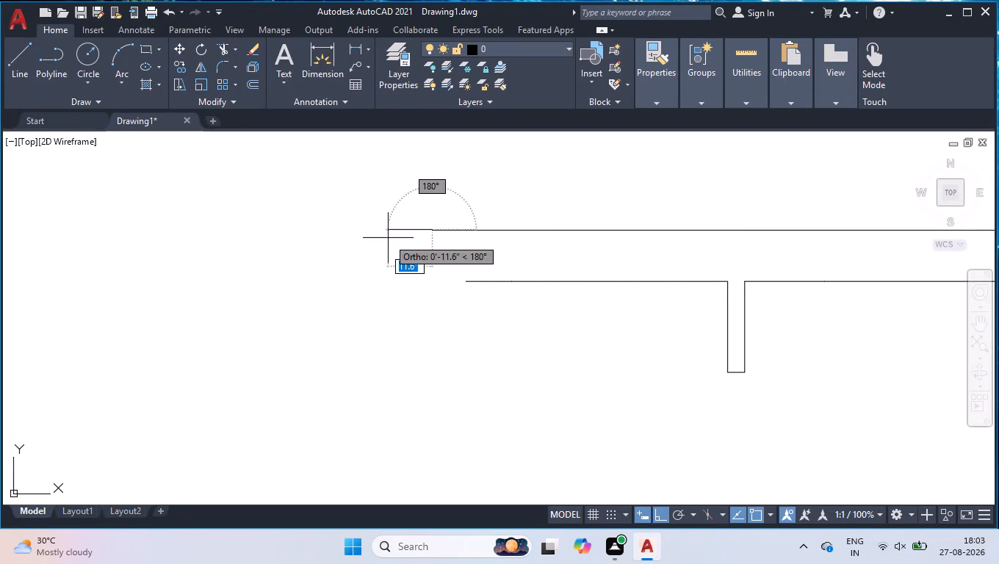
pyautogui.scroll(-2, 419, 304)
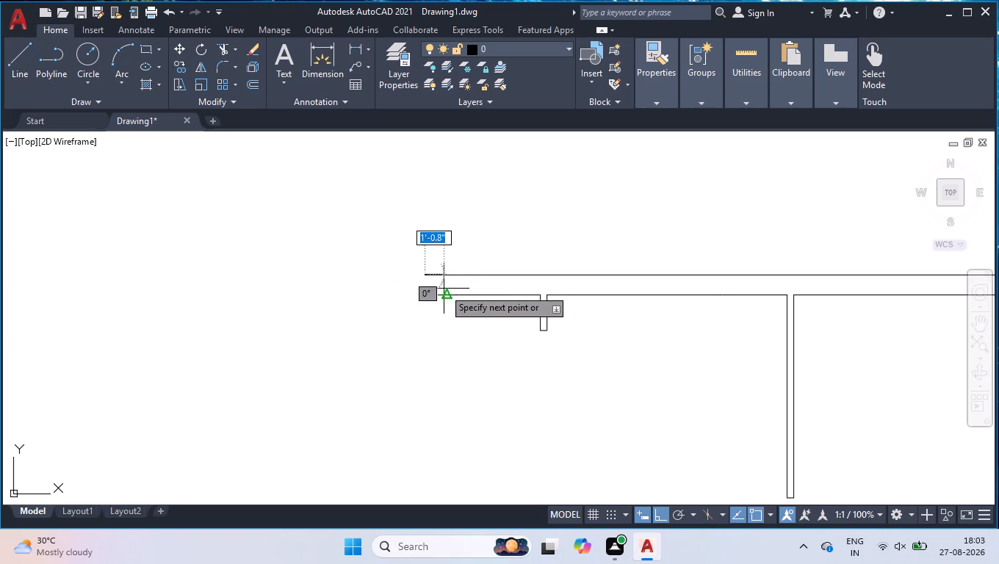
pyautogui.scroll(-3, 444, 289)
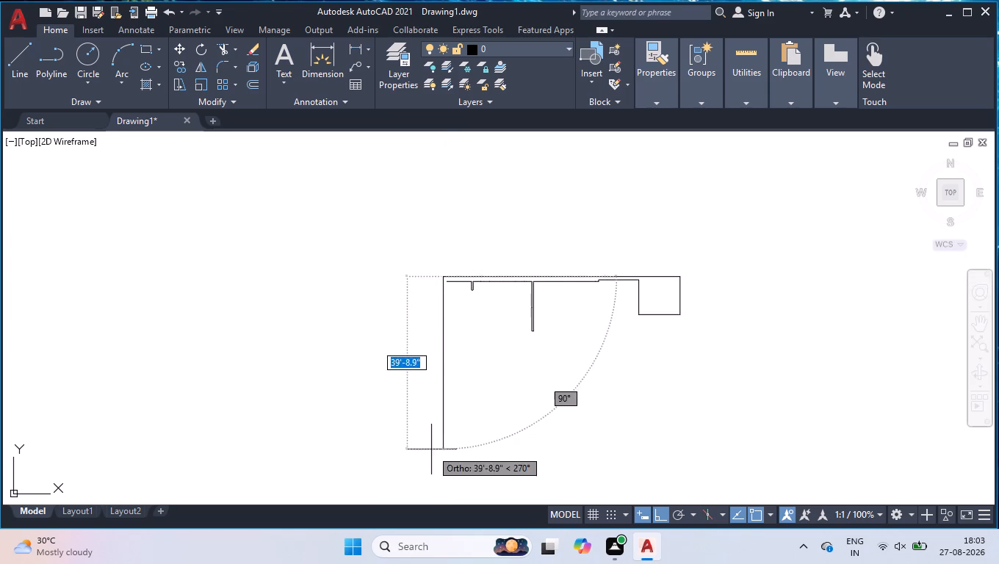
pyautogui.click(431, 450)
pyautogui.press('Return')
# Start a line at the inner outline's left starting endpoint and draw segments 2', 2' and 1'9" straight down.
pyautogui.scroll(2, 448, 320)
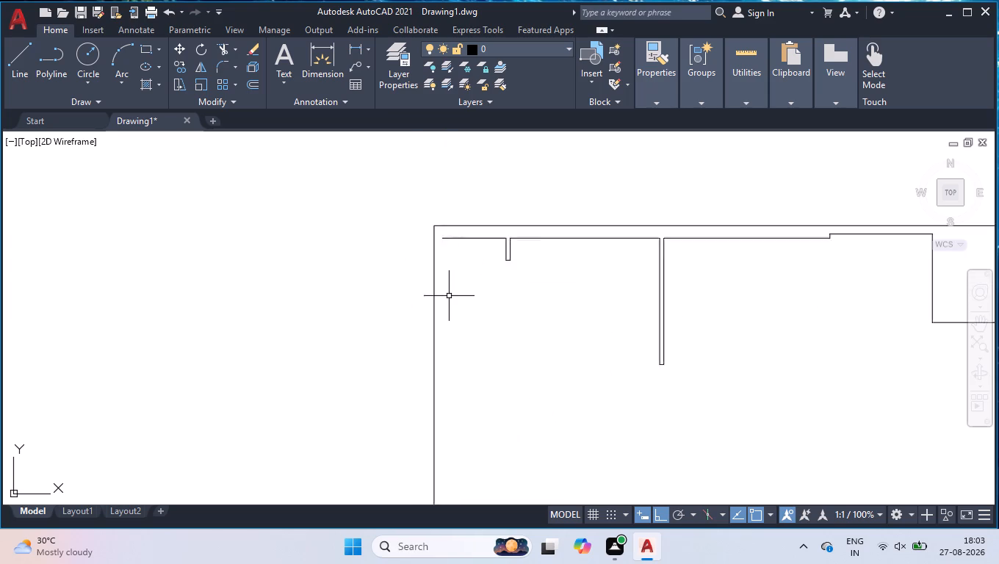
pyautogui.scroll(2, 449, 296)
pyautogui.press('l')
pyautogui.press('Return')
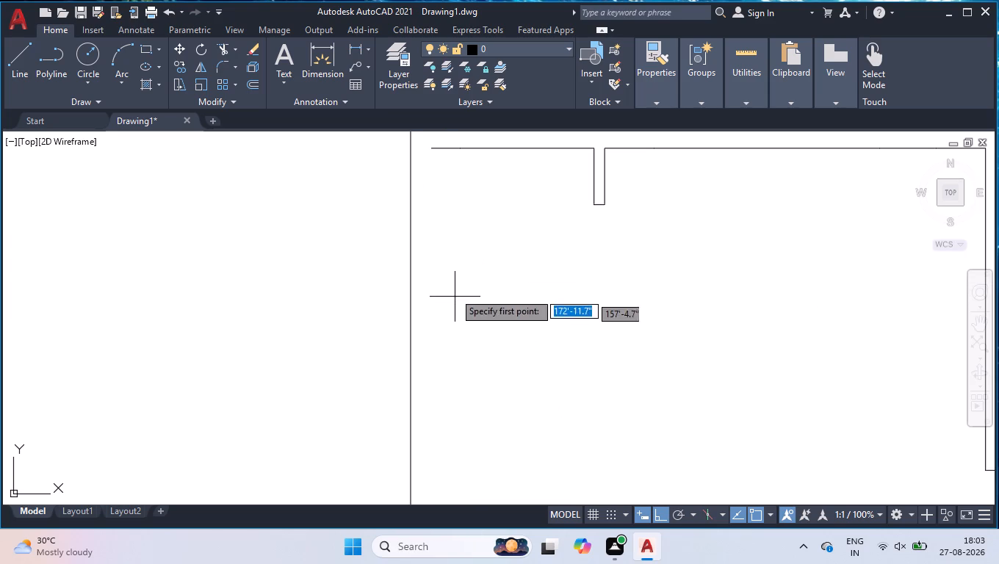
pyautogui.click(433, 148)
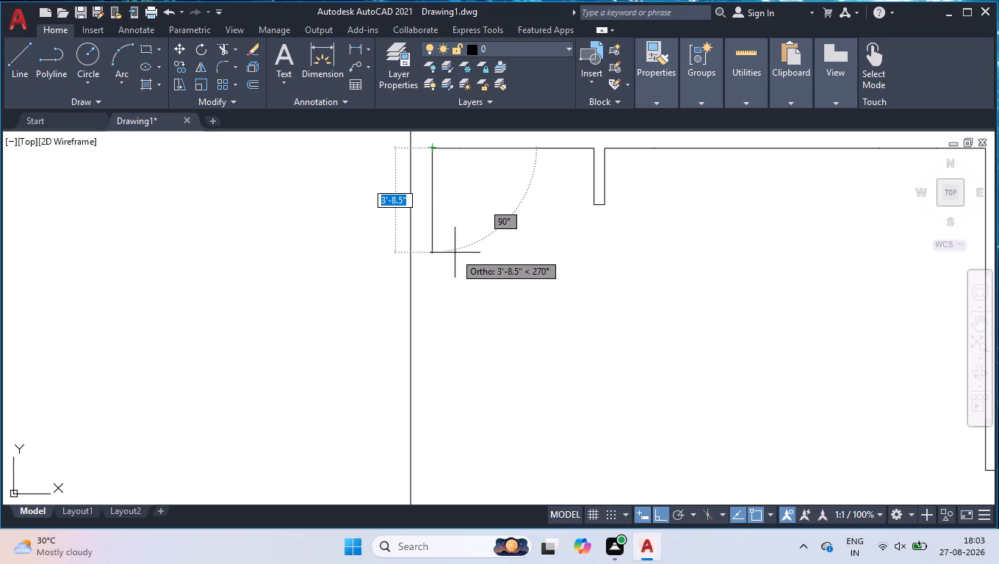
pyautogui.write("2'")
pyautogui.press('Return')
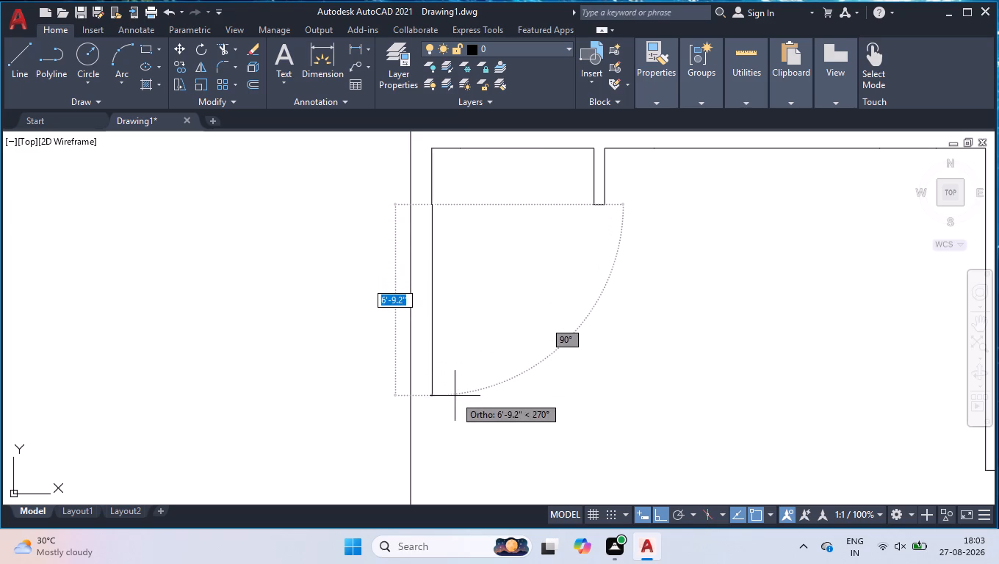
pyautogui.write("2'")
pyautogui.press('Return')
pyautogui.write('1\'9"')
pyautogui.press('Return')
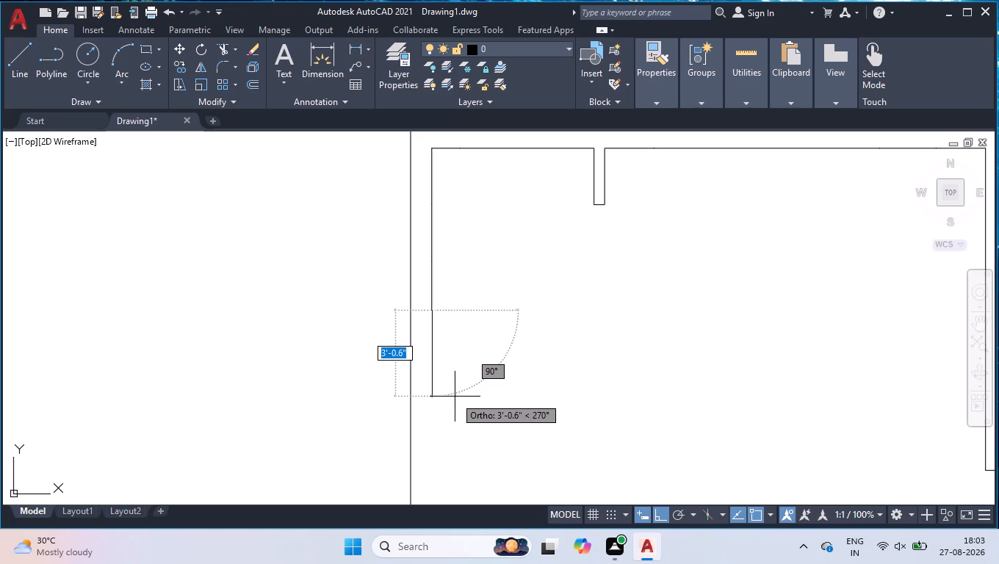
# Continue the inner left wall with a projecting stub: 3'6" to the right, 9" down, and 3'6" back to the left.
pyautogui.scroll(-2, 445, 394)
pyautogui.scroll(1, 458, 434)
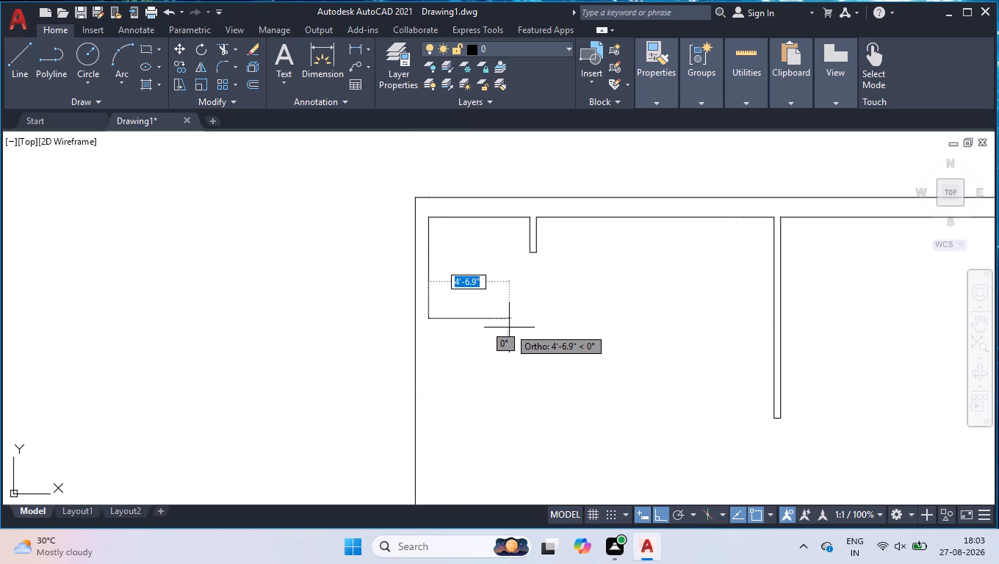
pyautogui.write("3'6")
pyautogui.press('Return')
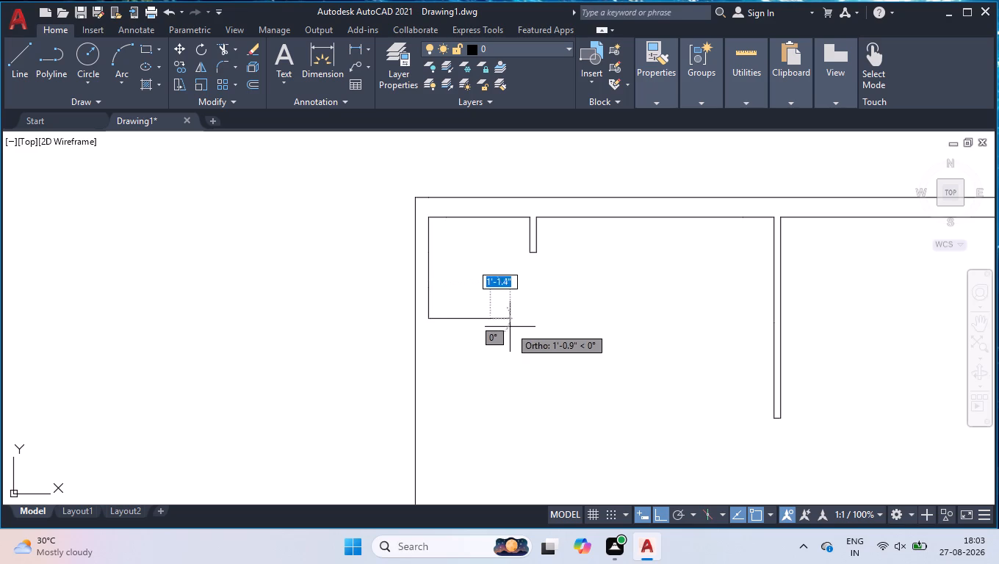
pyautogui.press('9')
pyautogui.press('Return')
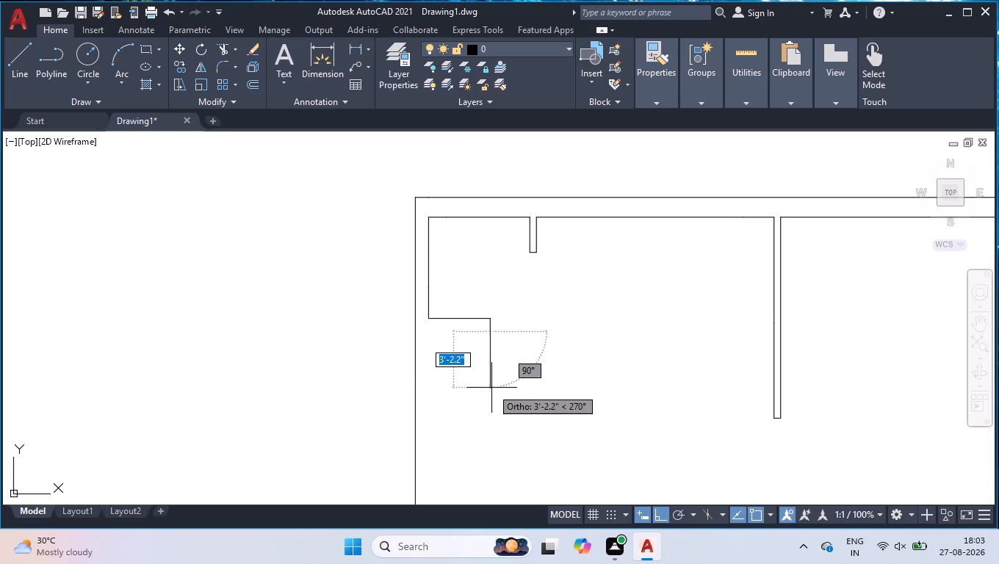
pyautogui.write("3'7")
pyautogui.press('BackSpace')
pyautogui.press('6')
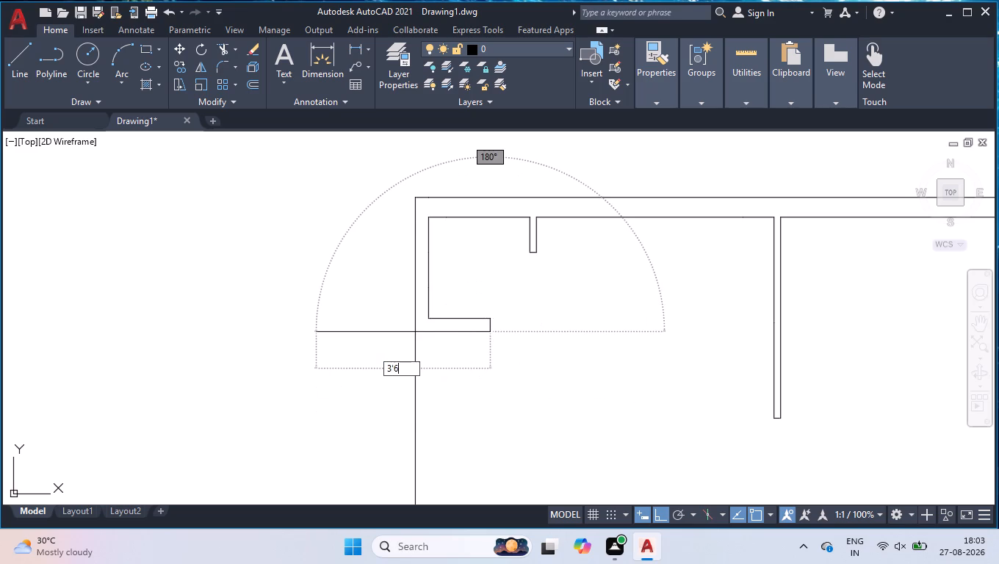
pyautogui.press('Return')
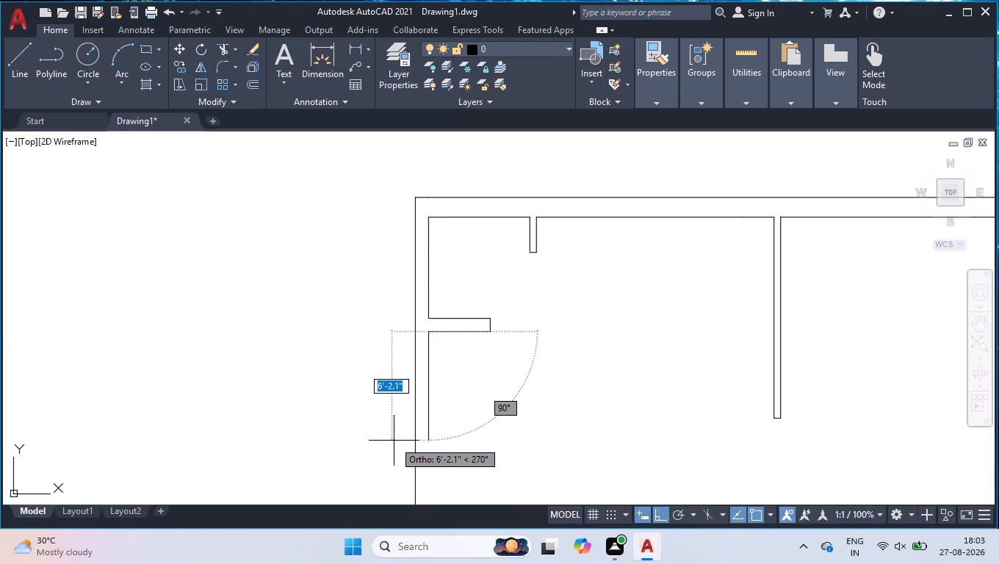
# Continue the inner wall line 3'6" down and 5'9" to the right, and finish the line.
pyautogui.write('23')
pyautogui.press('BackSpace')
pyautogui.press('BackSpace')
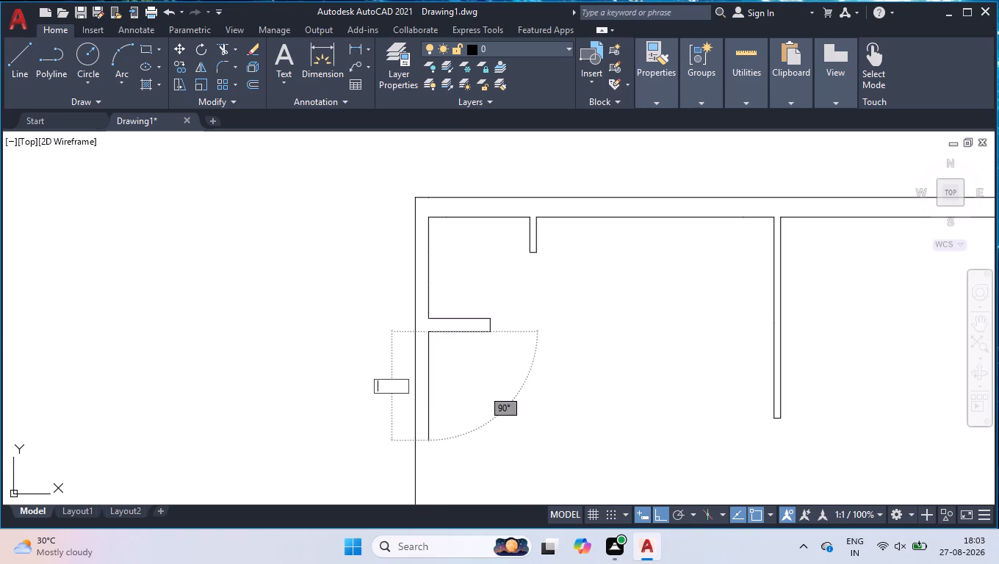
pyautogui.write("3'6")
pyautogui.press('Return')
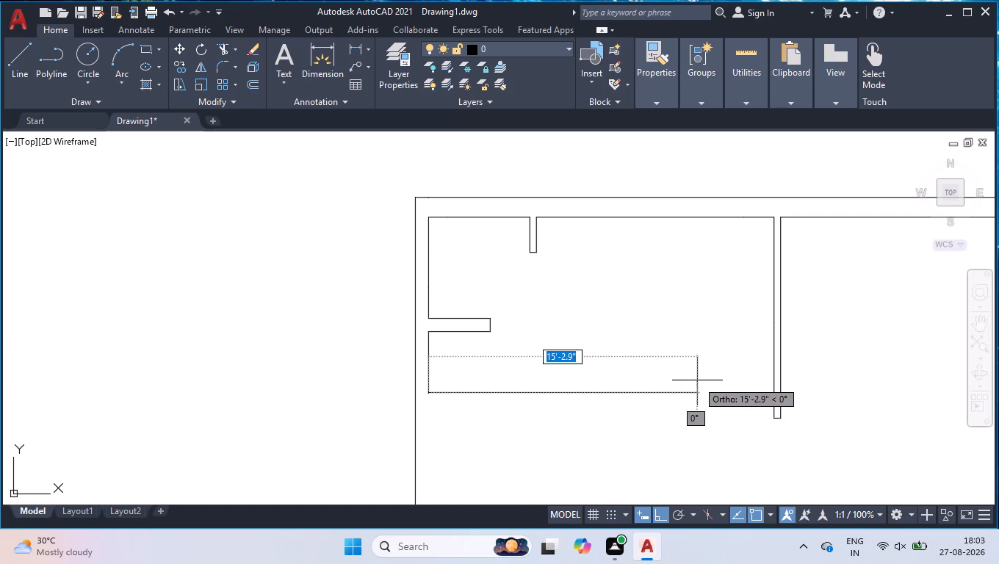
pyautogui.write('5\'6"')
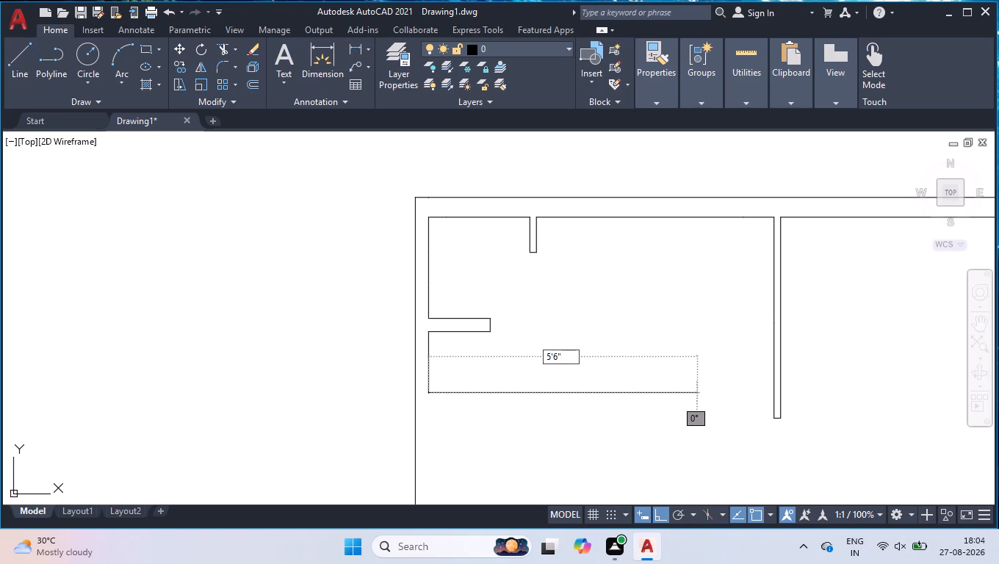
pyautogui.press('BackSpace')
pyautogui.press('BackSpace')
pyautogui.press('9')
pyautogui.press('Return')
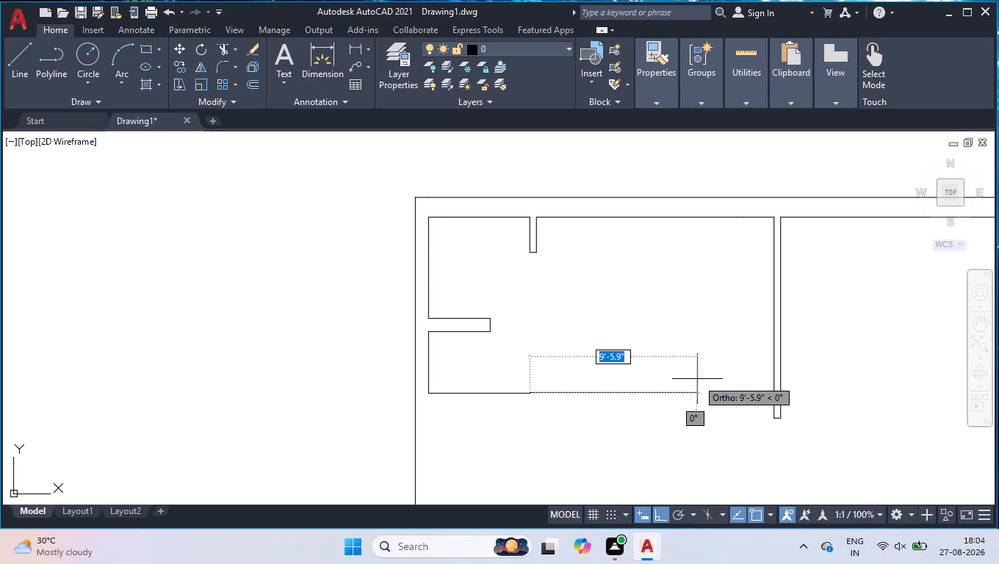
pyautogui.press('Return')
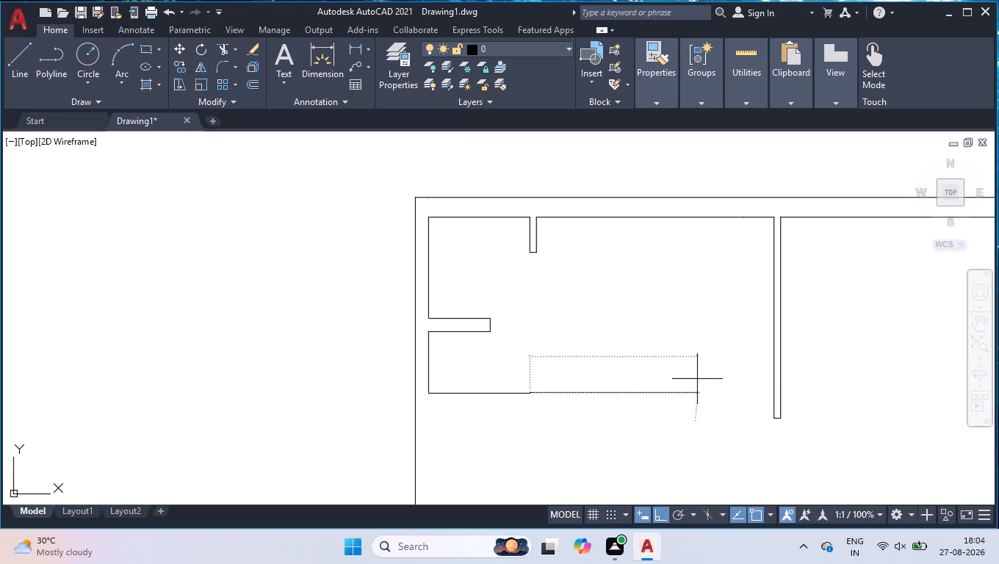
# Offset the 5'9" horizontal line 9" downward.
pyautogui.scroll(-2, 487, 419)
pyautogui.scroll(2, 488, 439)
pyautogui.write('off')
pyautogui.press('Return')
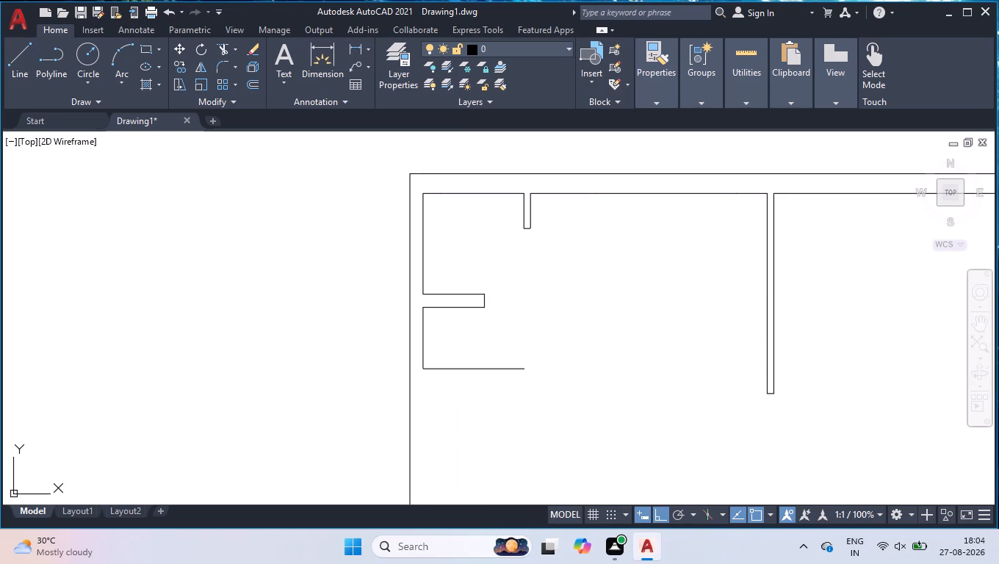
pyautogui.press('9')
pyautogui.press('Return')
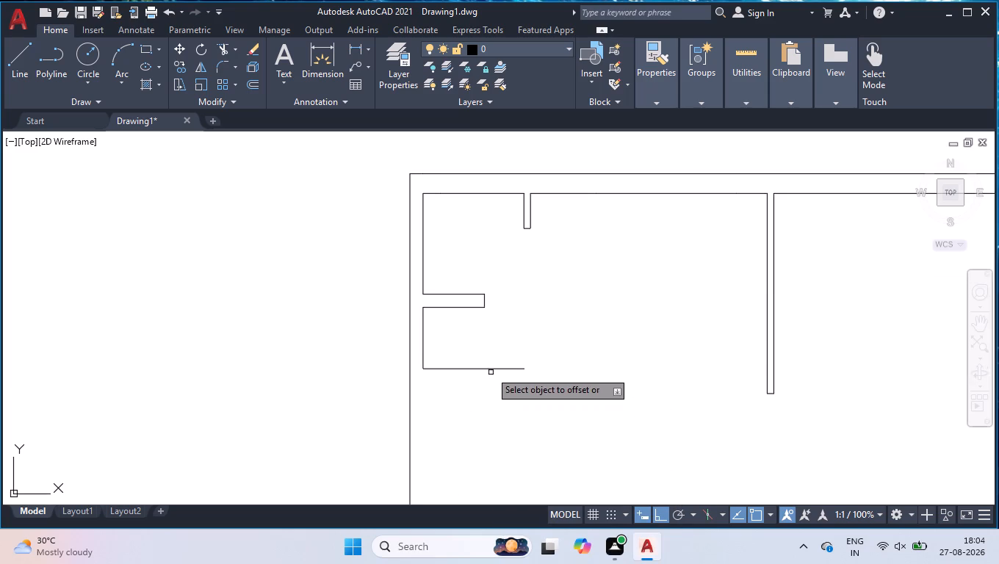
pyautogui.click(490, 368)
pyautogui.click(486, 401)
pyautogui.press('Return')
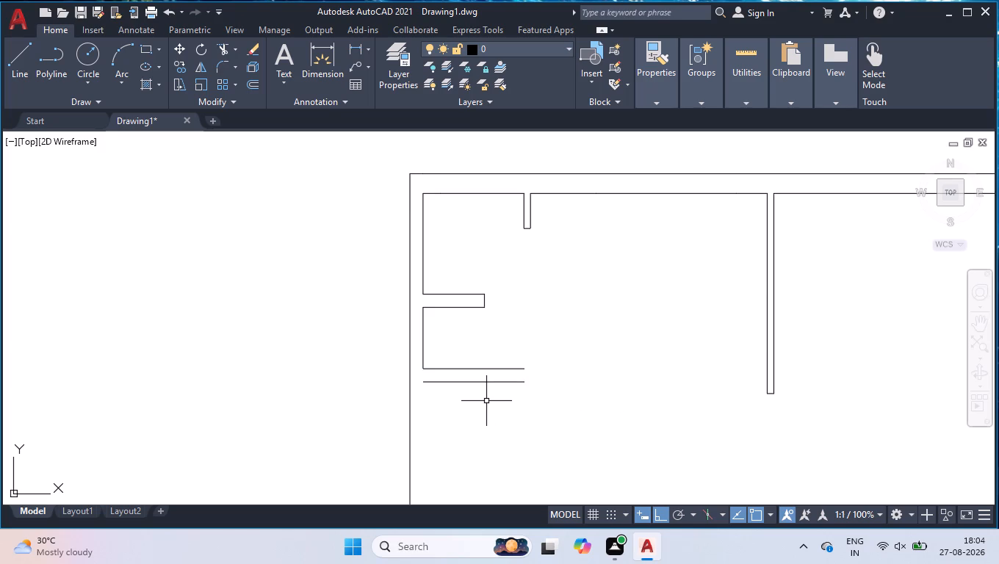
# Draw segments 3'4.5" and 7.5" straight down from the offset line's left endpoint, and finish the line.
pyautogui.press('l')
pyautogui.press('Return')
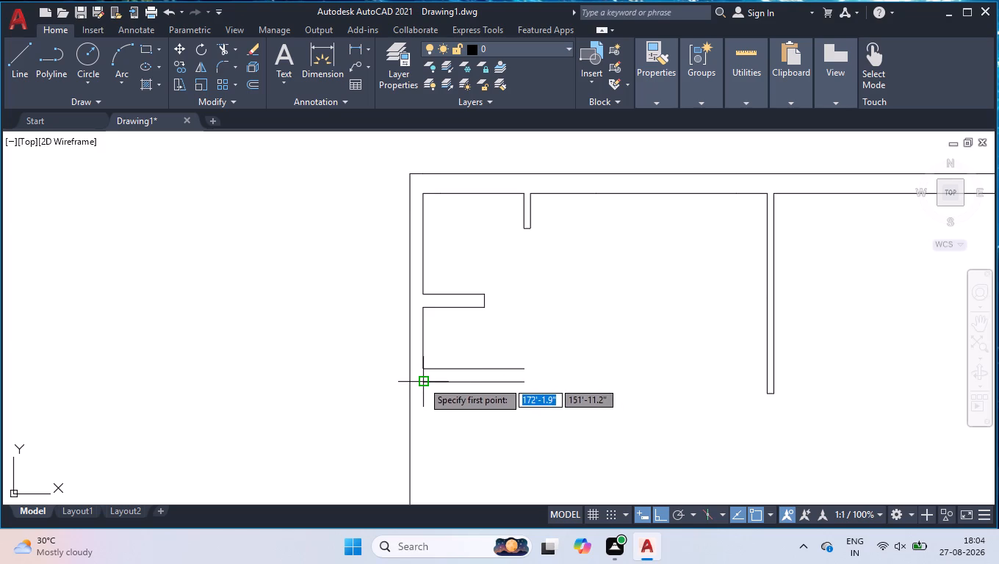
pyautogui.moveTo(422, 381); pyautogui.dragTo(424, 395)
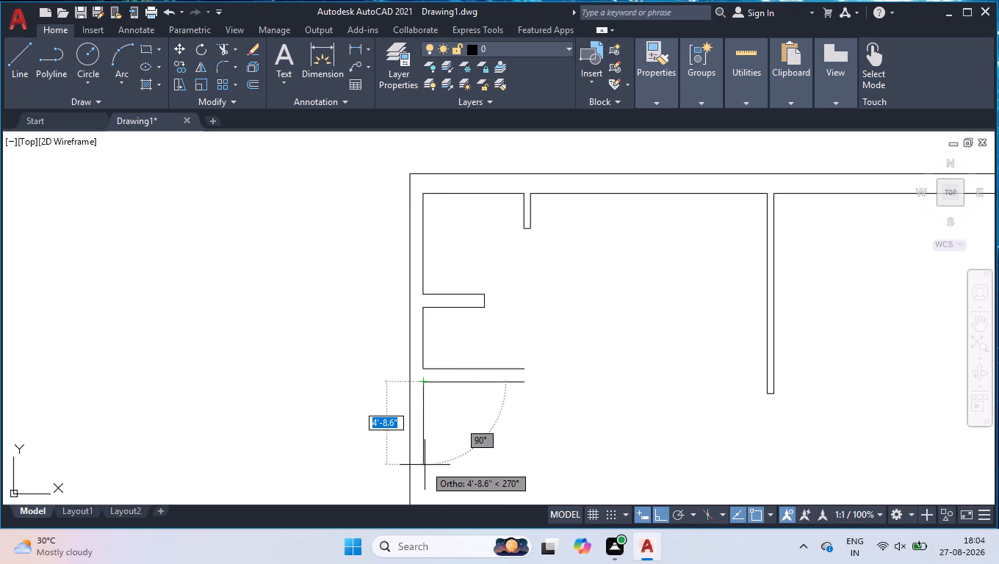
pyautogui.scroll(-5, 436, 451)
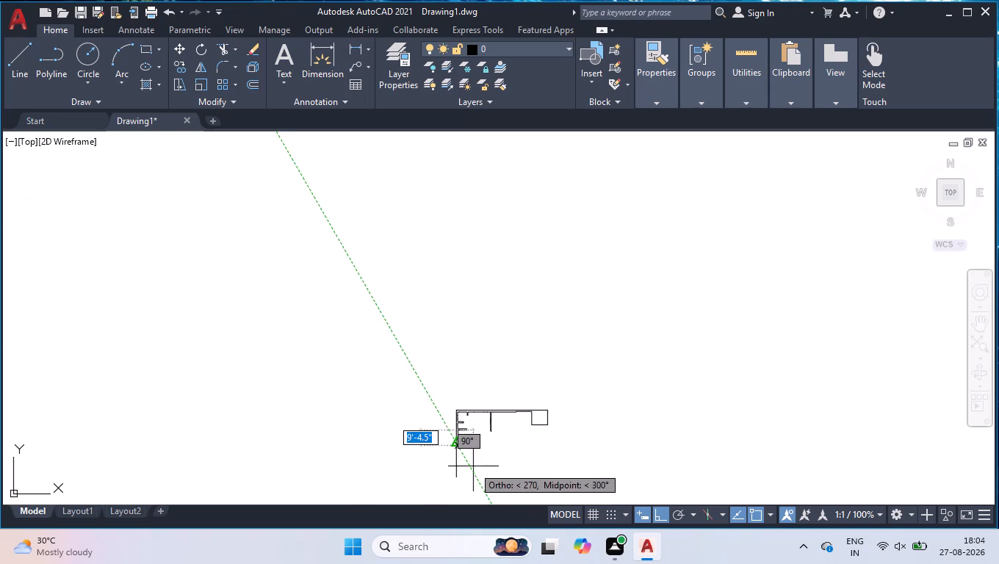
pyautogui.scroll(3, 473, 466)
pyautogui.scroll(3, 394, 369)
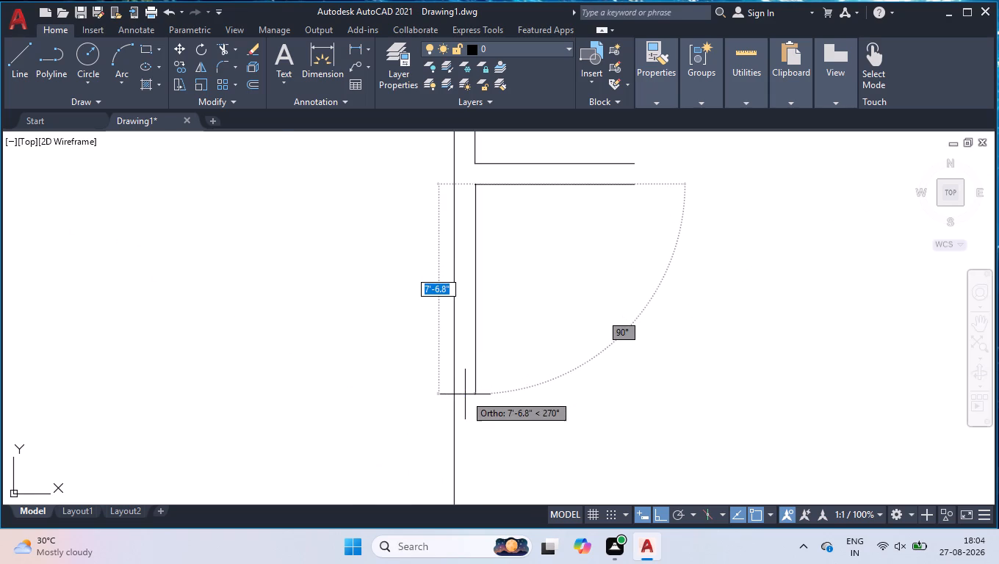
pyautogui.write("3'4")
pyautogui.write('.5')
pyautogui.press('Return')
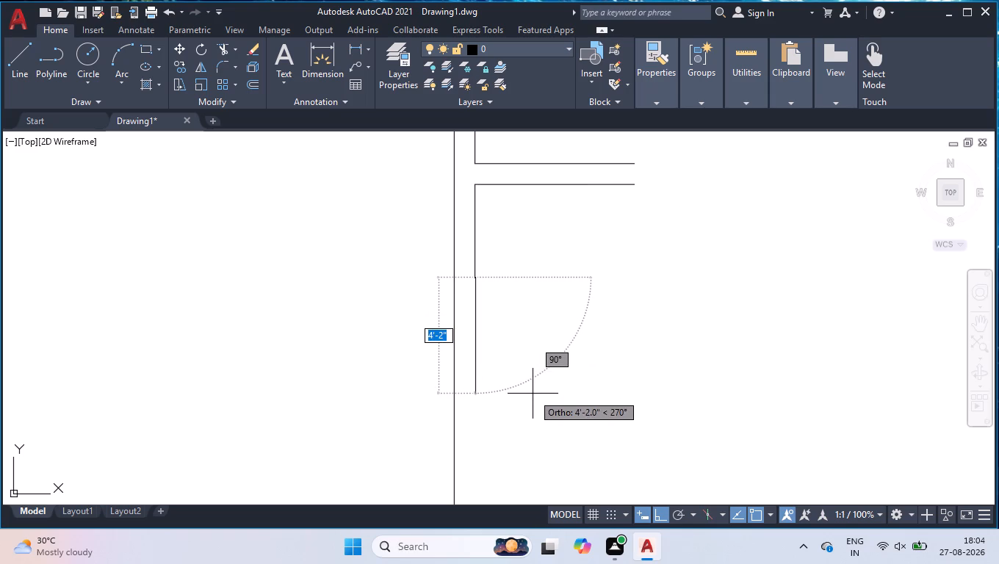
pyautogui.press('7')
pyautogui.write('.5"')
pyautogui.press('Return')
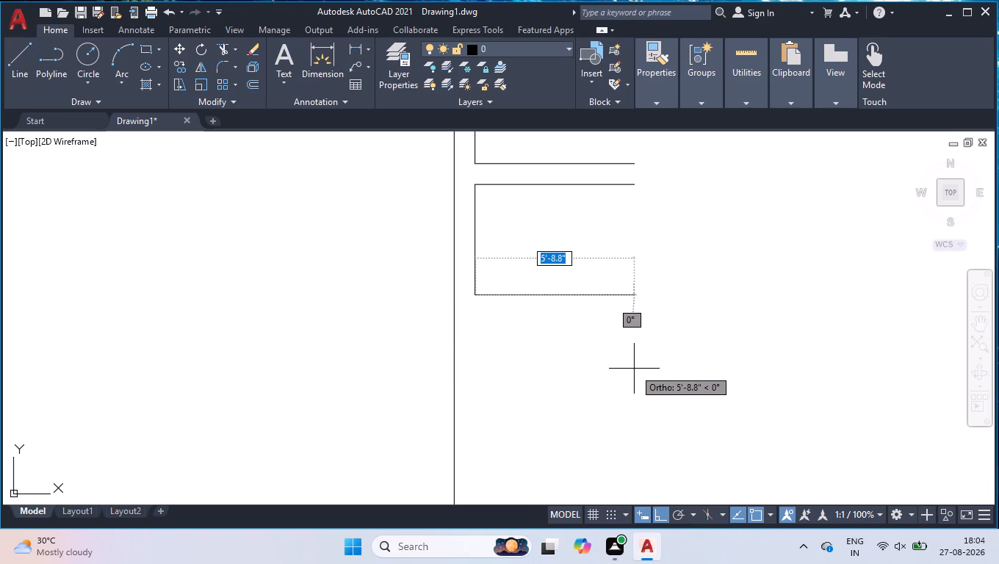
pyautogui.scroll(-2, 642, 372)
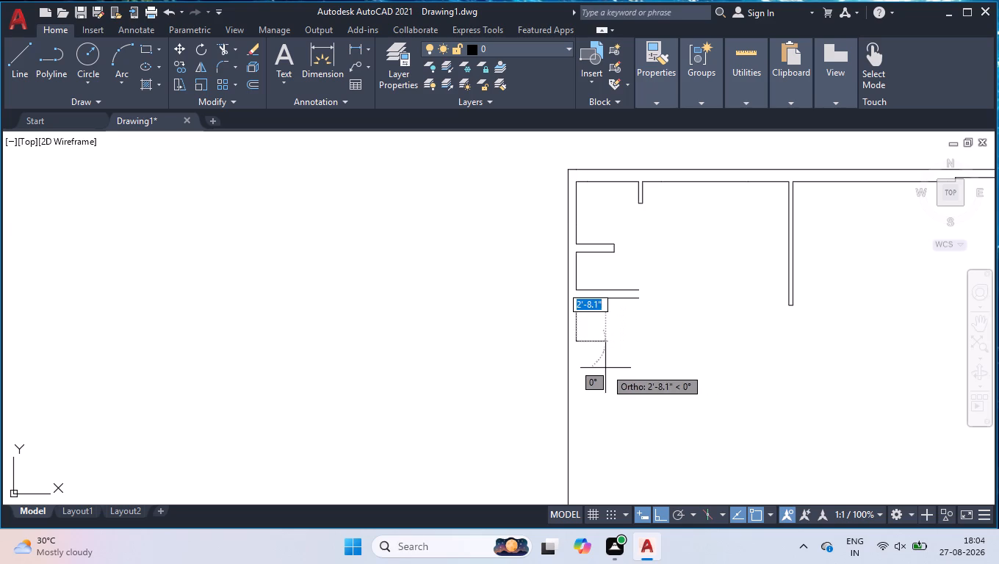
pyautogui.press('space')
# Use Trim with a fence across the two parallel 5'9" horizontal lines to remove them.
pyautogui.scroll(3, 617, 321)
pyautogui.write('tr')
pyautogui.press('Return')
pyautogui.moveTo(577, 173); pyautogui.dragTo(574, 183)
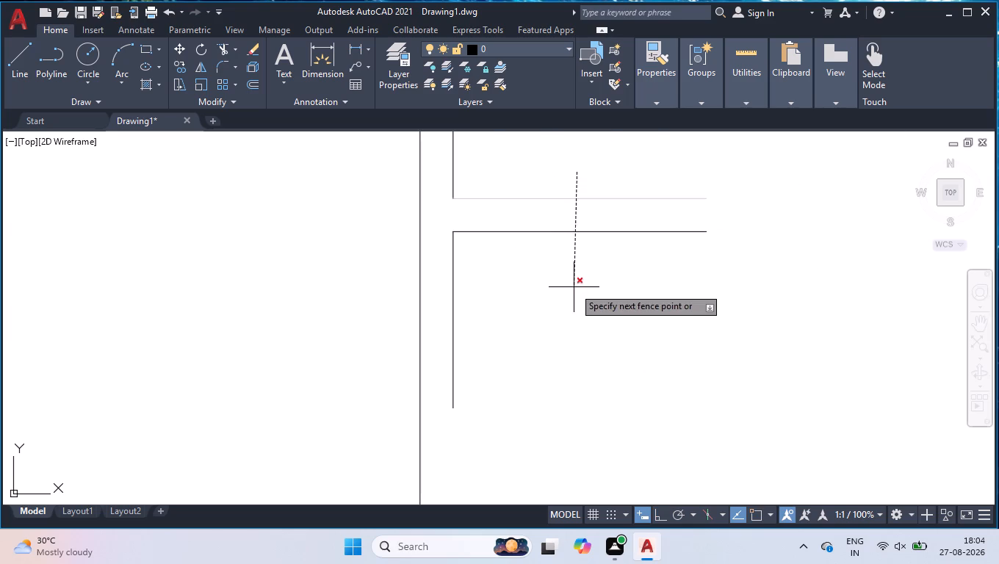
pyautogui.click(574, 287)
pyautogui.press('Return')
# Draw a line from the lower end of the inner wall above the gap, 5'9" to the right and 5' up, and finish it.
pyautogui.press('l')
pyautogui.press('Return')
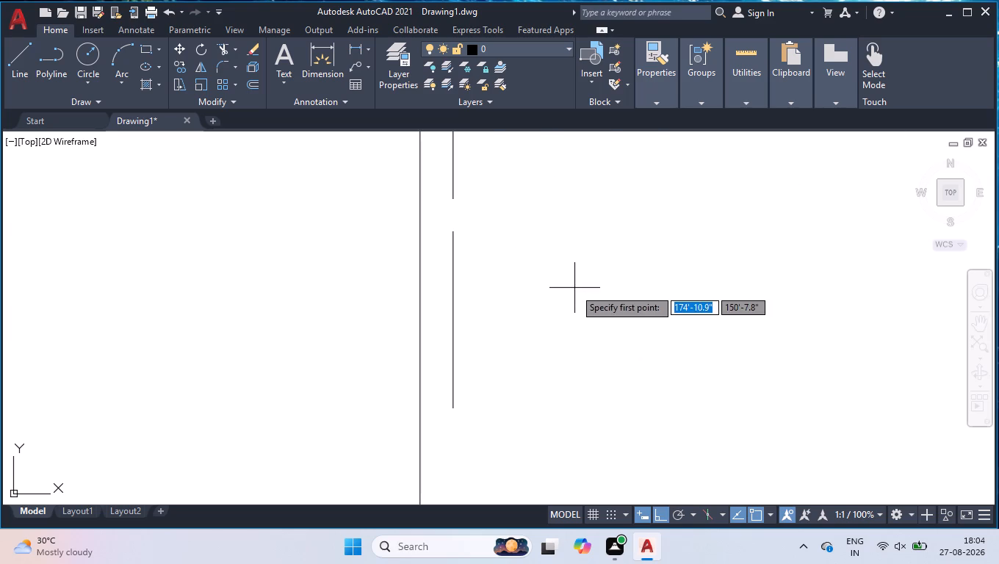
pyautogui.click(455, 201)
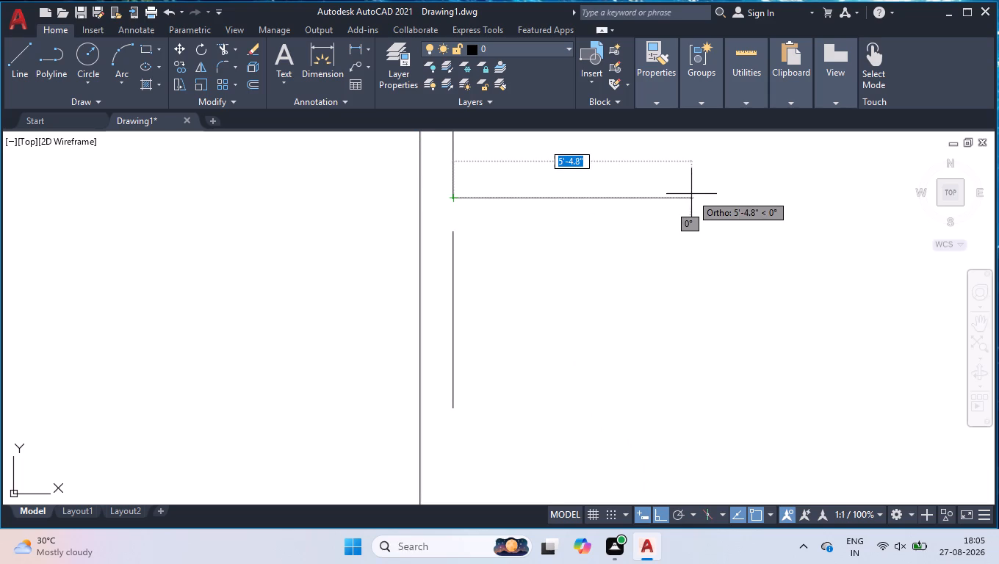
pyautogui.scroll(-4, 633, 194)
pyautogui.scroll(2, 684, 198)
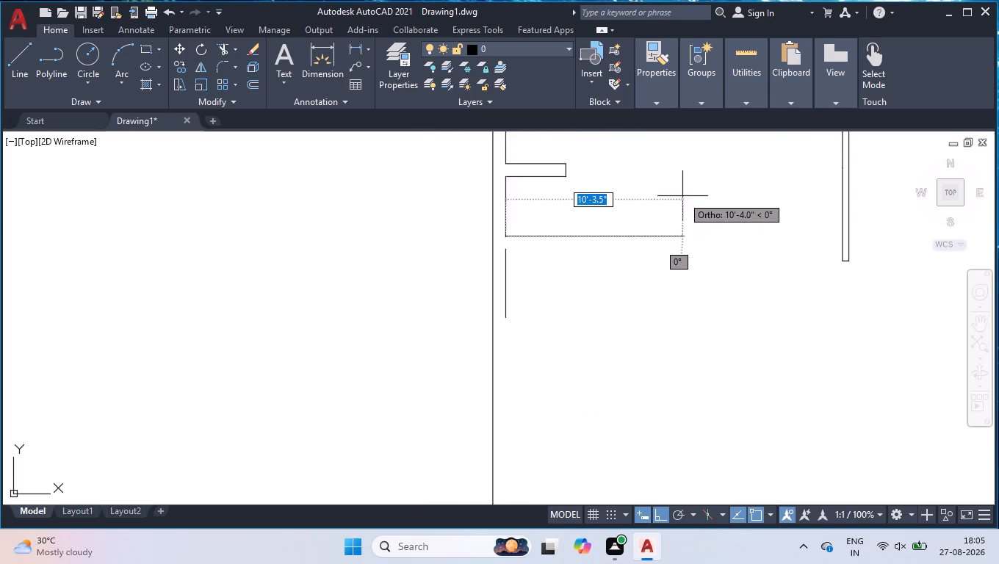
pyautogui.scroll(-1, 652, 201)
pyautogui.scroll(2, 650, 156)
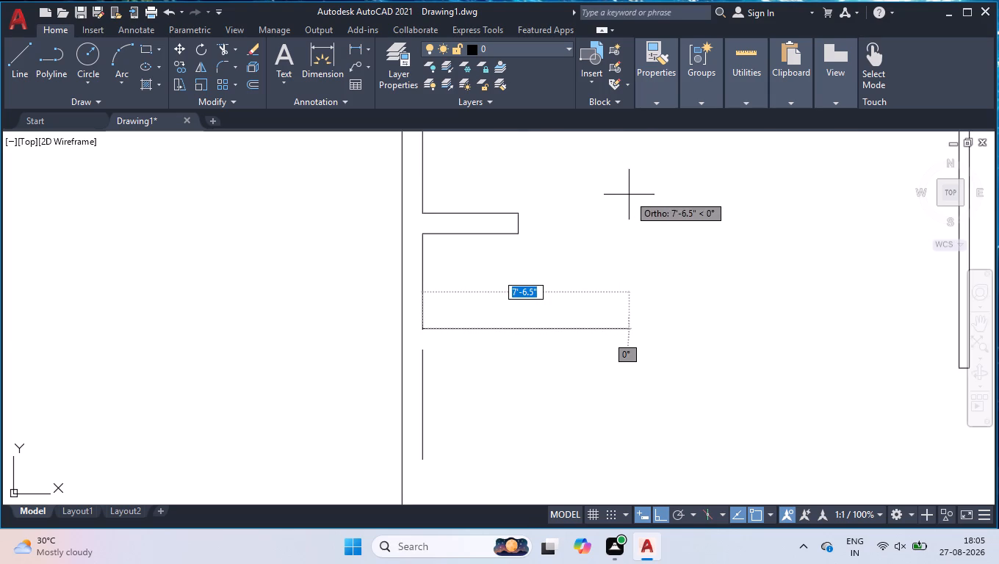
pyautogui.write("5'9")
pyautogui.press('Return')
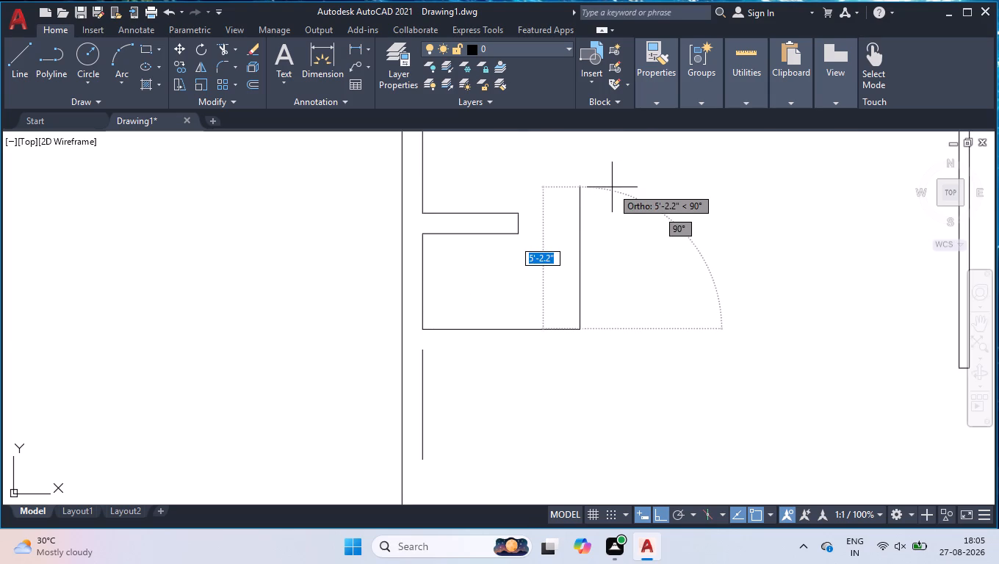
pyautogui.write("5'")
pyautogui.press('Return')
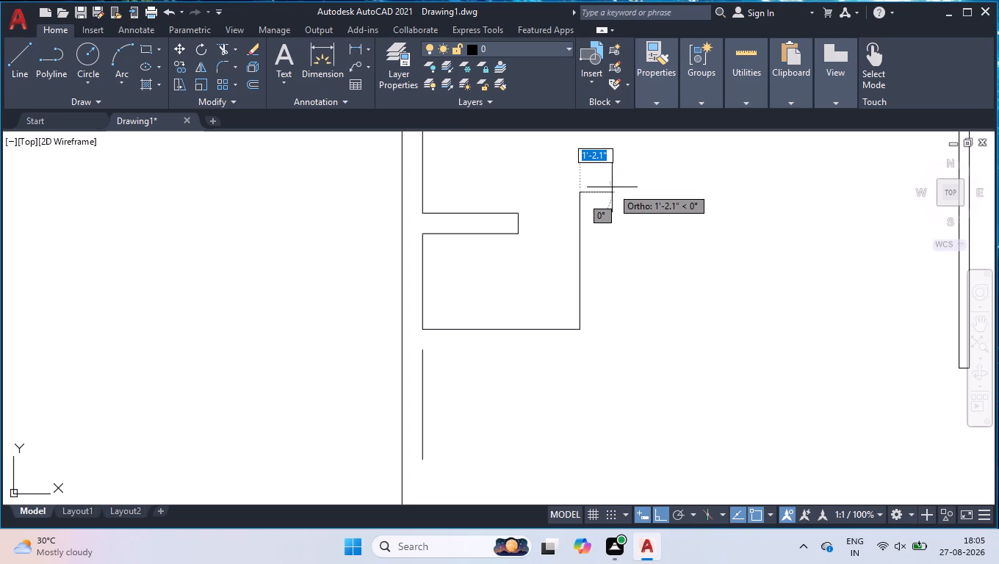
pyautogui.press('Return')
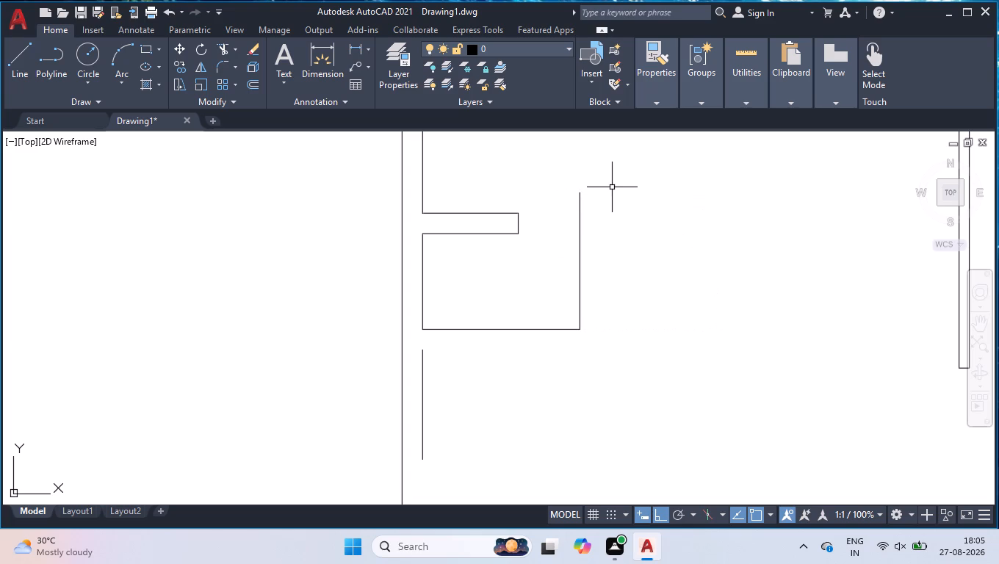
# Offset the new 5'9" horizontal wall line 4.5" downward.
pyautogui.write('off')
pyautogui.press('Return')
pyautogui.write('4.5')
pyautogui.press('Return')
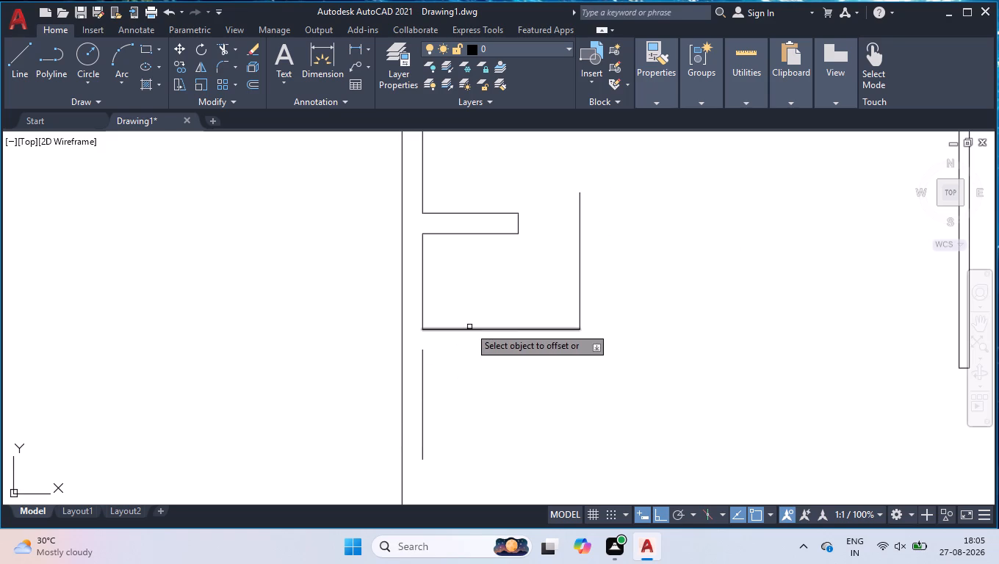
pyautogui.click(469, 326)
pyautogui.click(469, 331)
pyautogui.click(466, 351)
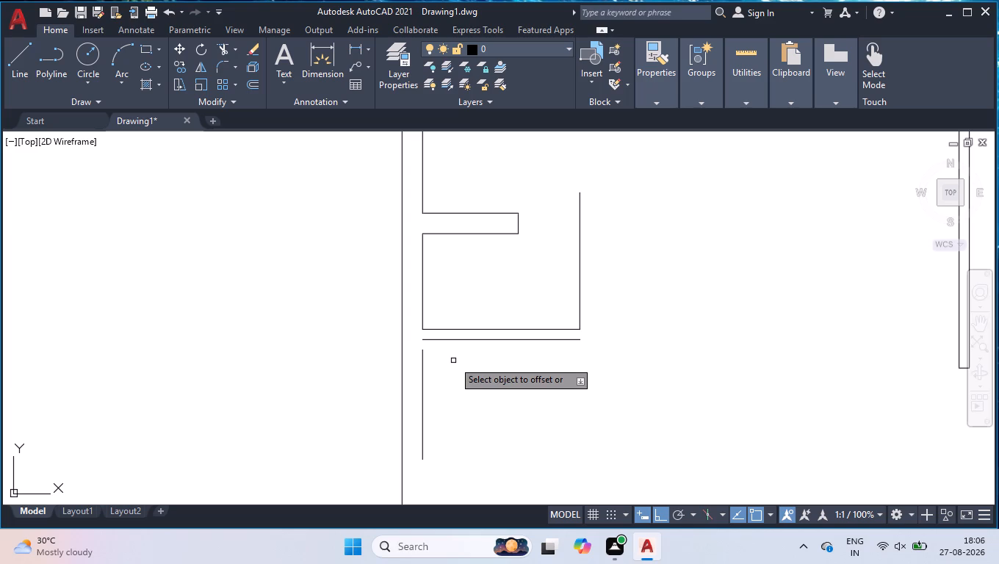
pyautogui.press('Return')
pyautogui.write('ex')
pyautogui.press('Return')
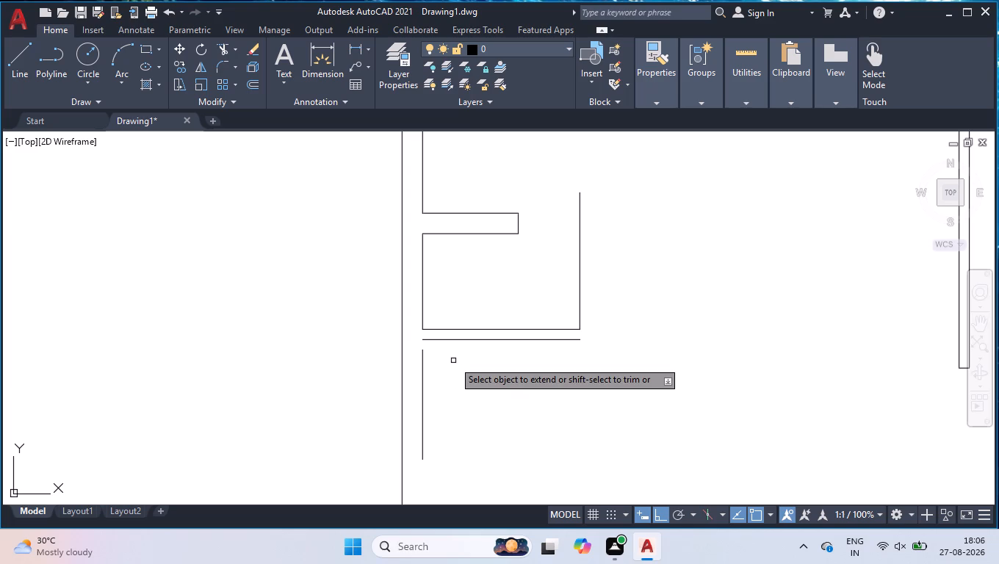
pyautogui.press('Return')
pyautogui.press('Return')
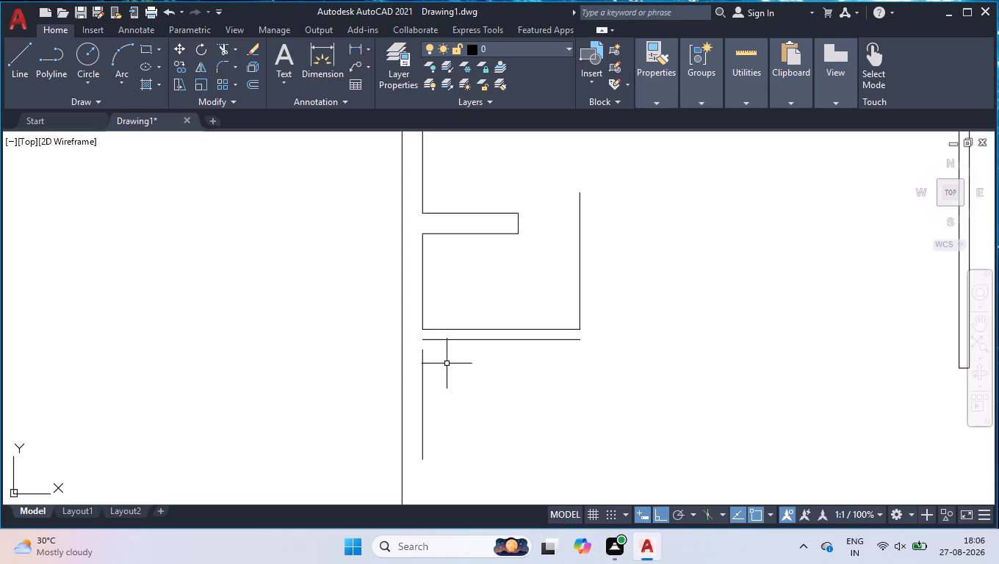
# Delete the two detached vertical segments below the offset line's left end.
pyautogui.click(422, 376)
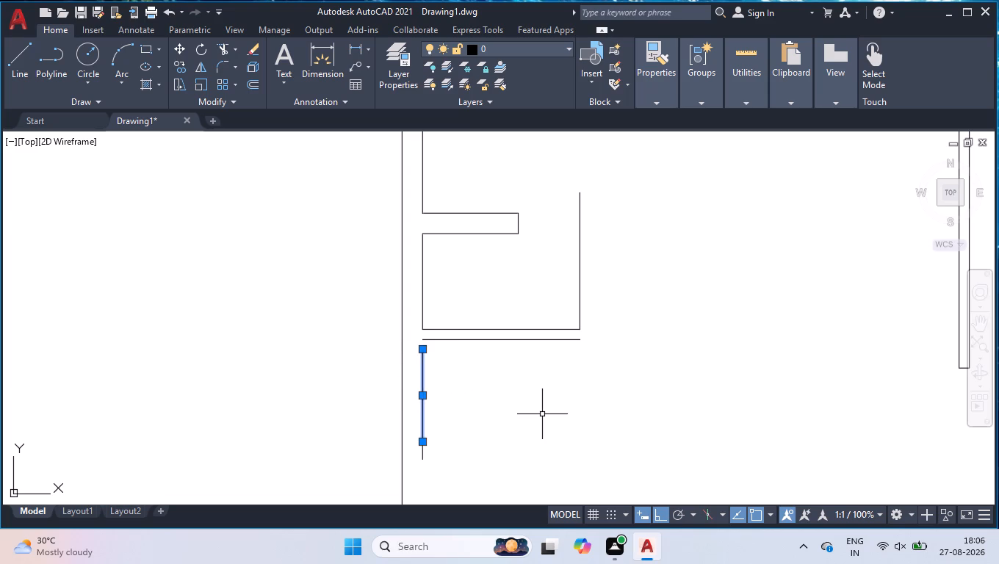
pyautogui.click(421, 456)
pyautogui.press('Delete')
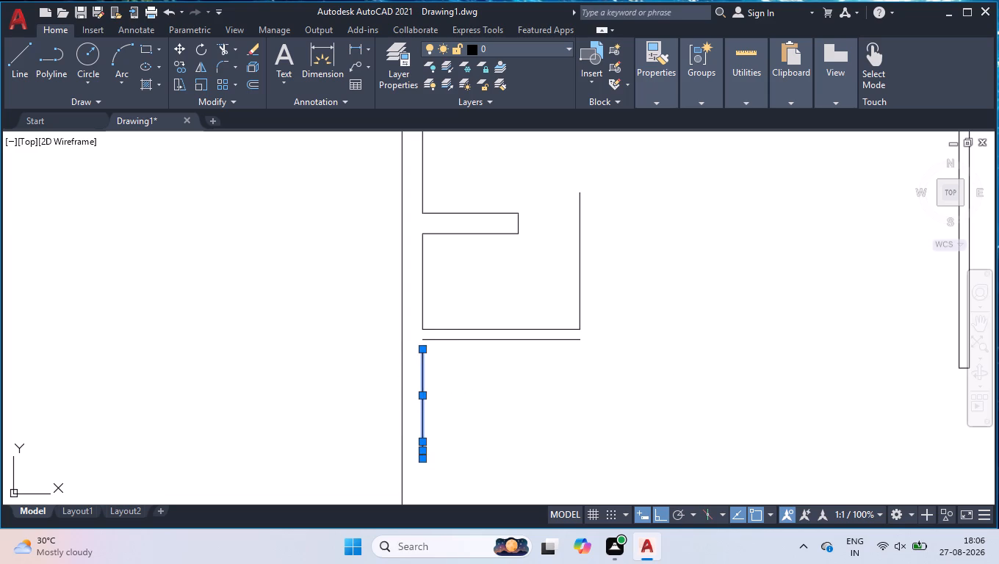
# Start a line at the offset line's left endpoint with segments 3'4.5" and 7.5" straight down.
pyautogui.press('l')
pyautogui.press('Return')
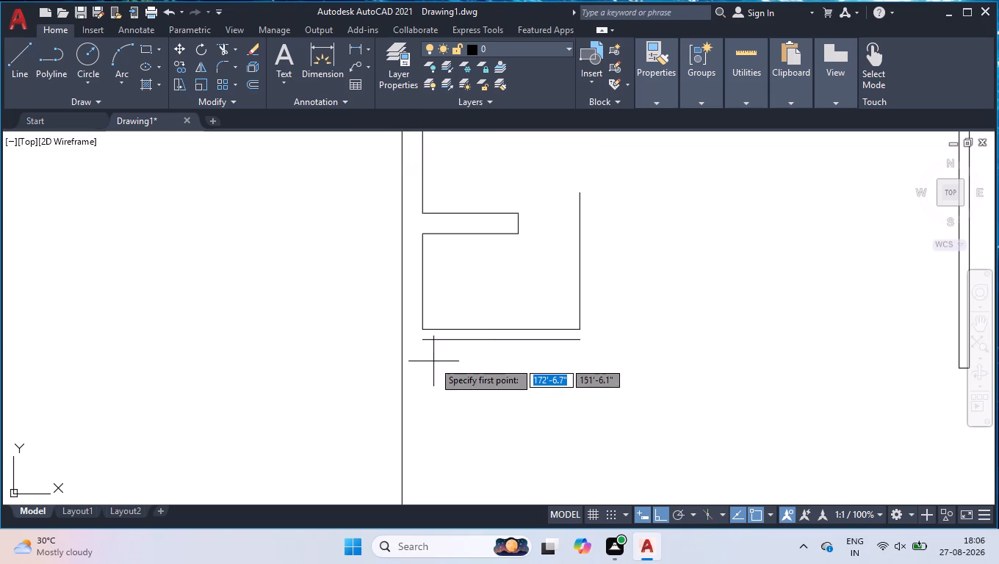
pyautogui.click(424, 341)
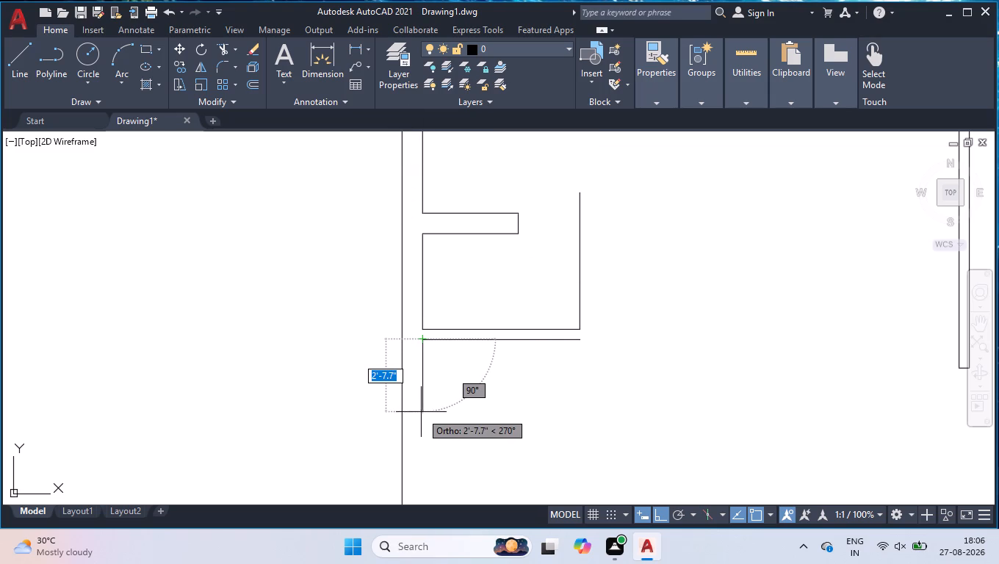
pyautogui.write("3'4.5")
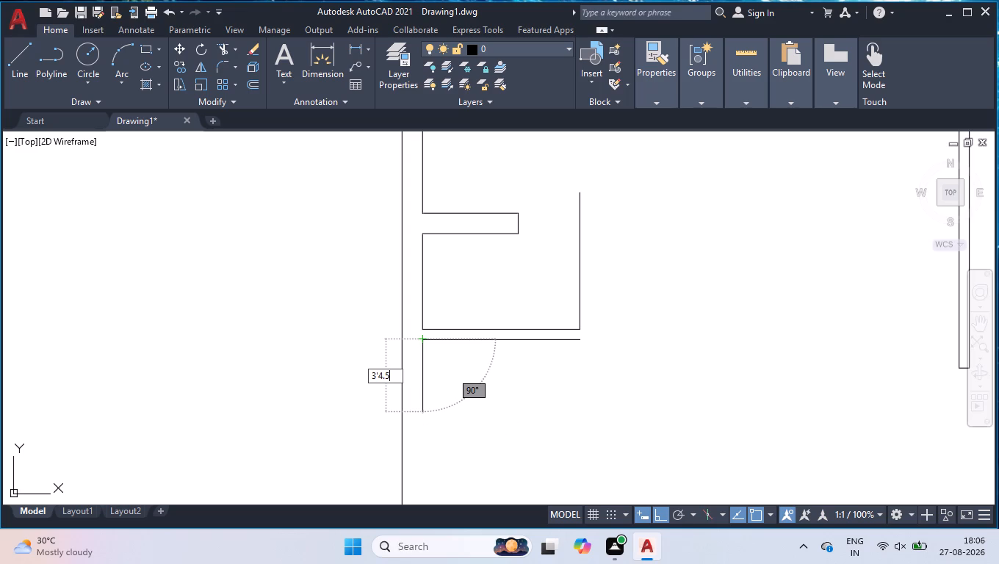
pyautogui.press('Return')
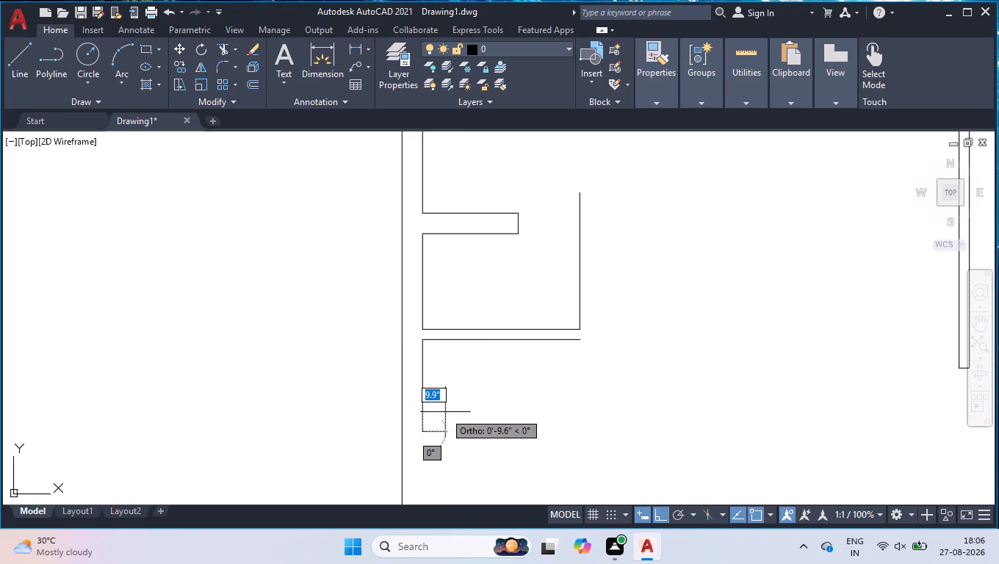
pyautogui.write('7.')
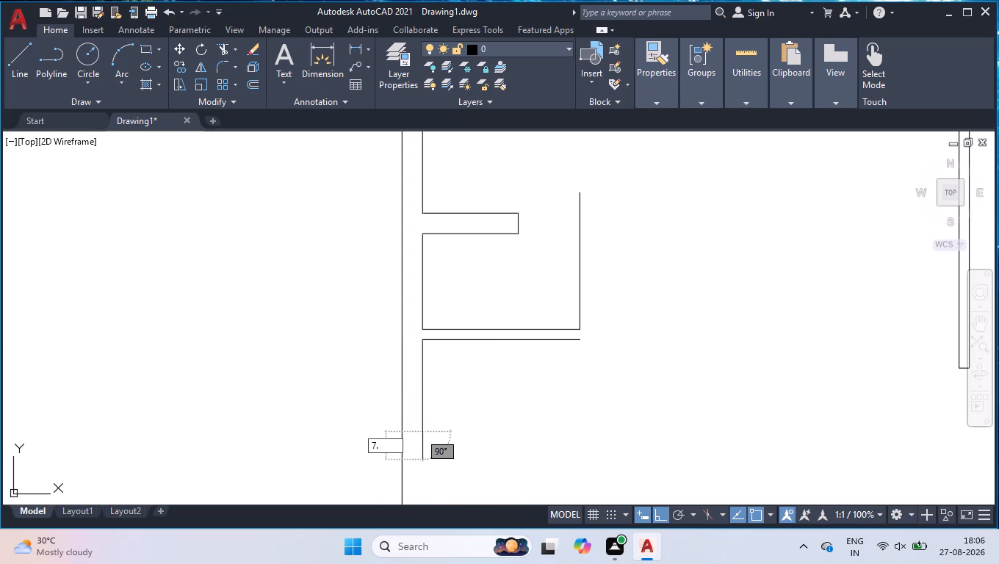
pyautogui.press('5')
pyautogui.press('Return')
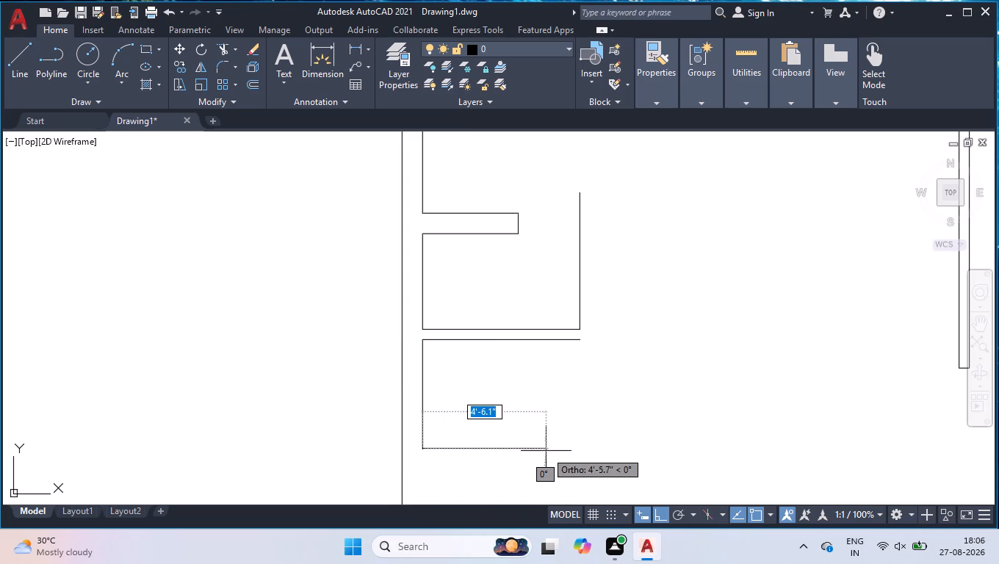
# Continue the line around a wall stub: 3'6" to the right, 9" down and 3'6" back to the left.
pyautogui.write("3'6")
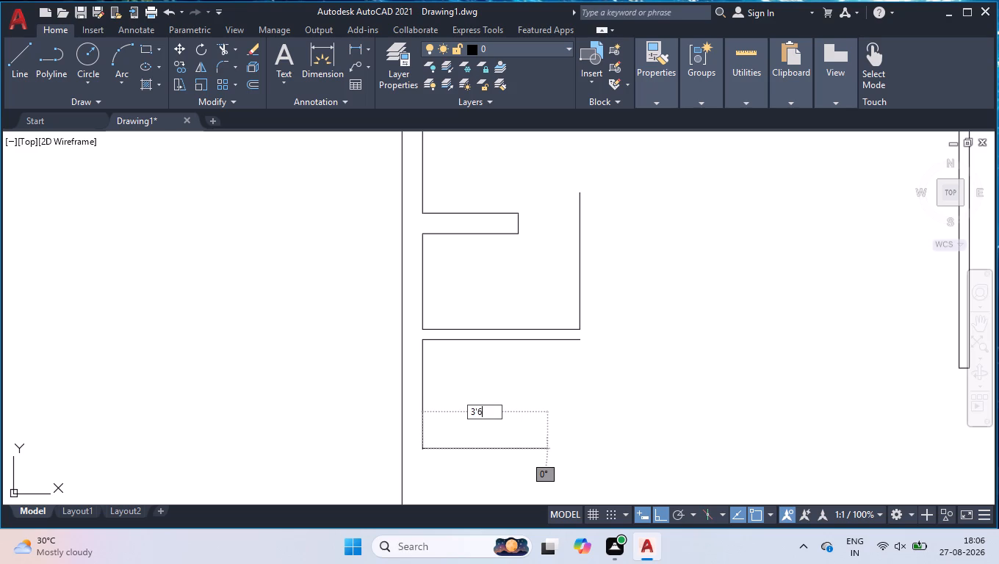
pyautogui.press('Return')
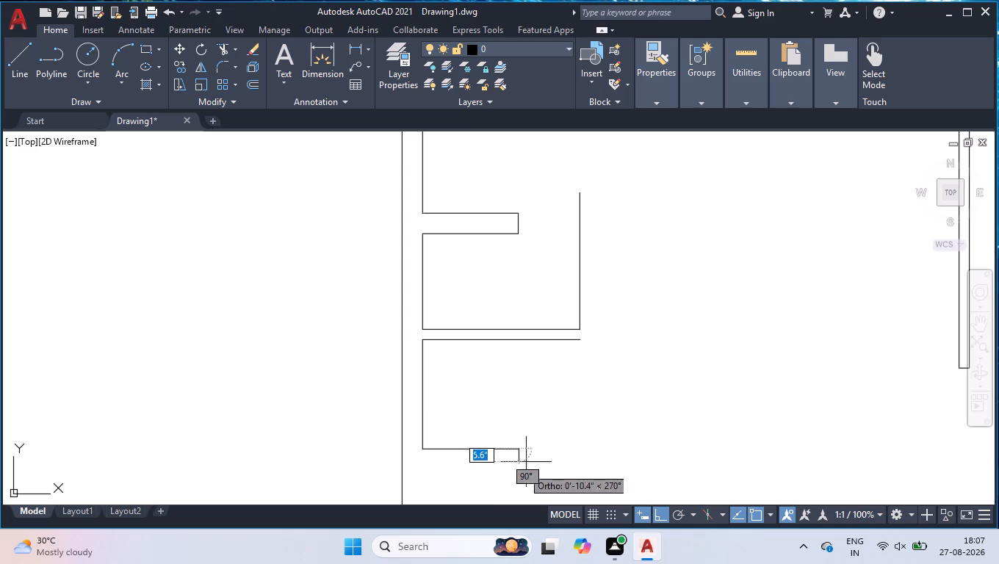
pyautogui.scroll(-2, 511, 349)
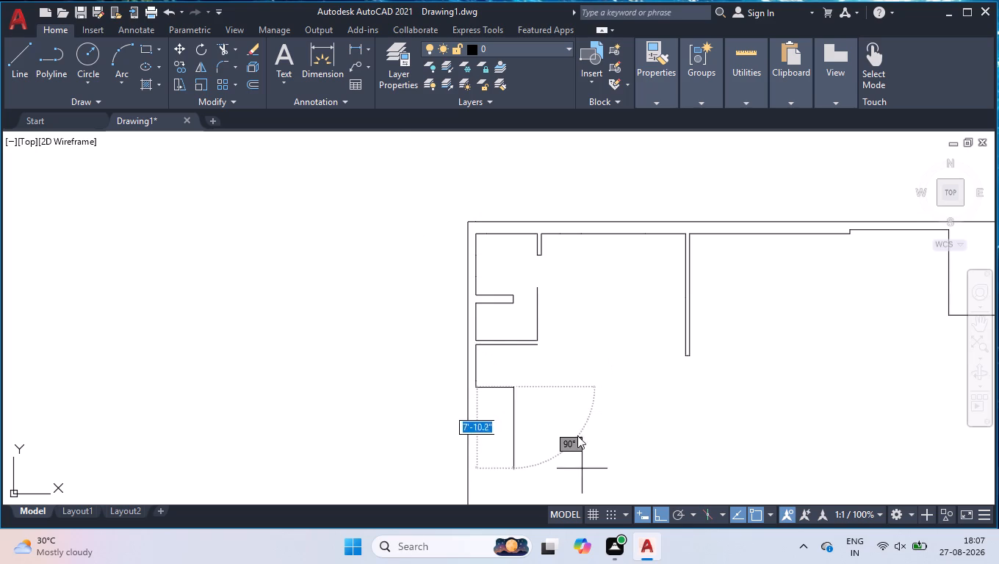
pyautogui.scroll(2, 492, 390)
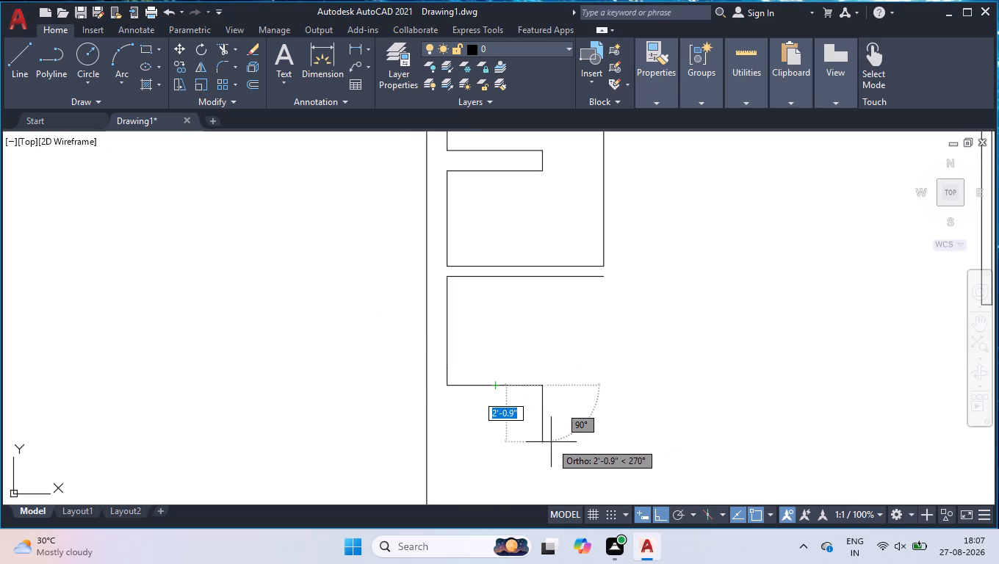
pyautogui.press('9')
pyautogui.press('Return')
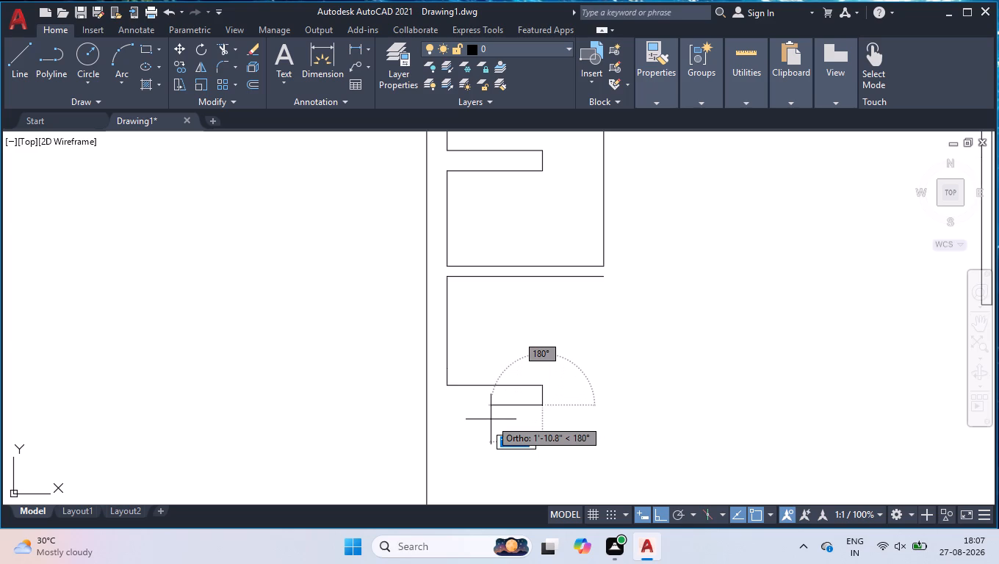
pyautogui.write("3'6")
pyautogui.press('Return')
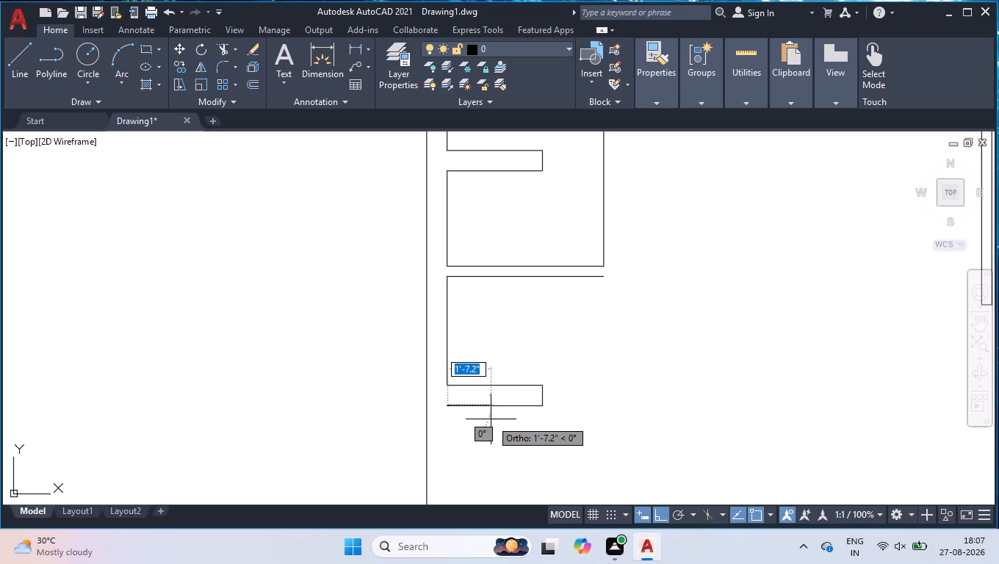
# Continue the inner wall line with segments 1'6", 2' and 1'6" straight down, and 5'9" to the right.
pyautogui.scroll(-2, 503, 330)
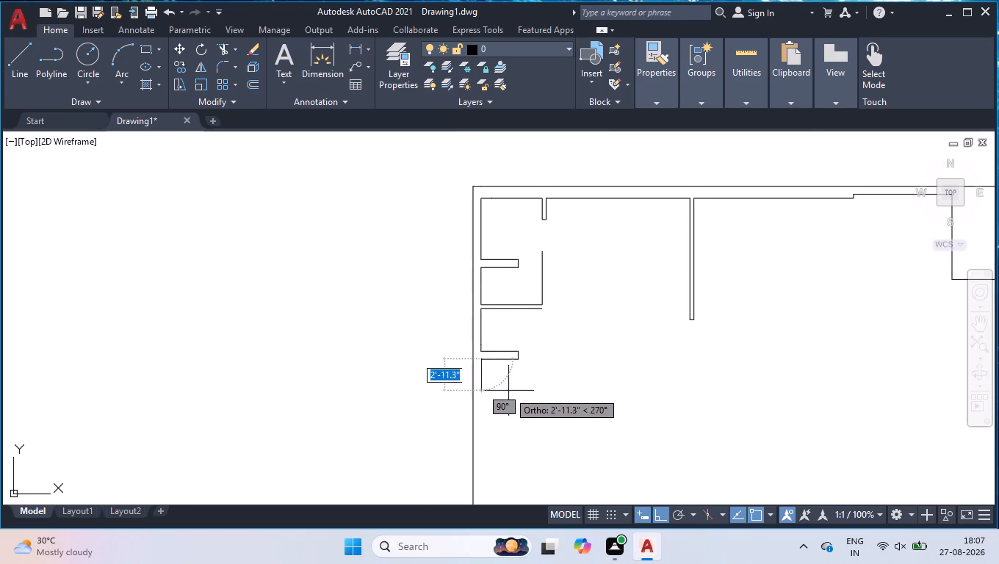
pyautogui.scroll(2, 500, 413)
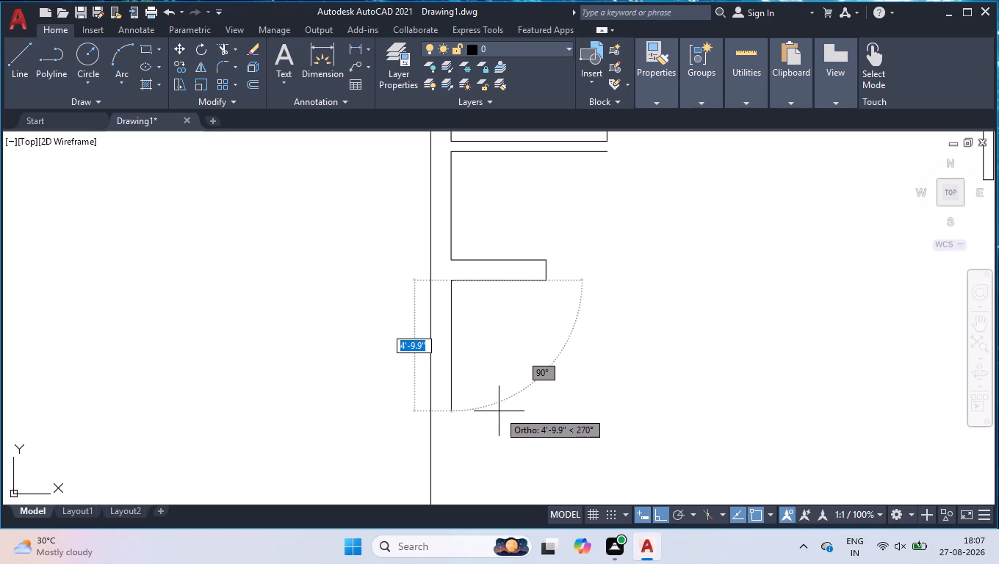
pyautogui.write('1\'6"')
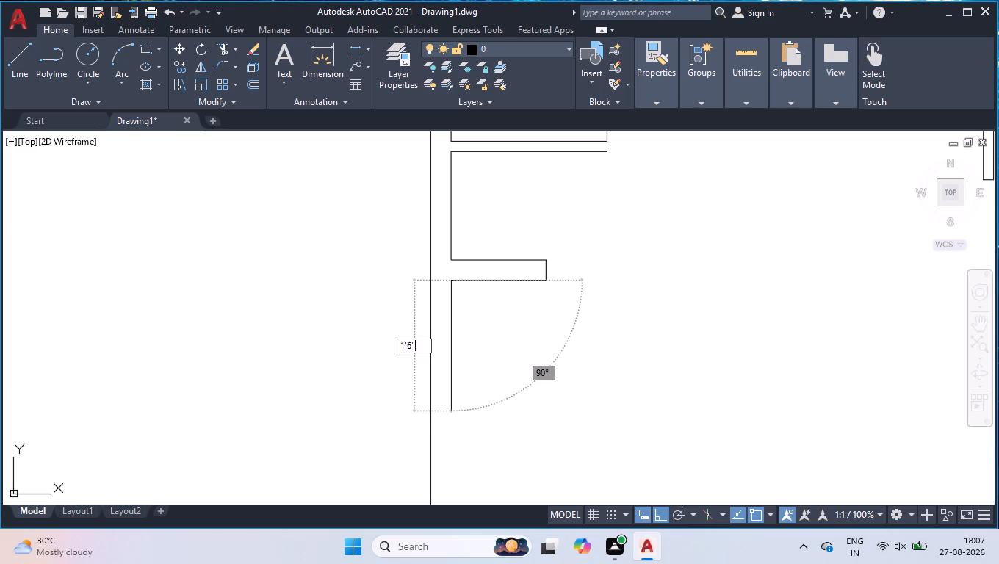
pyautogui.press('Return')
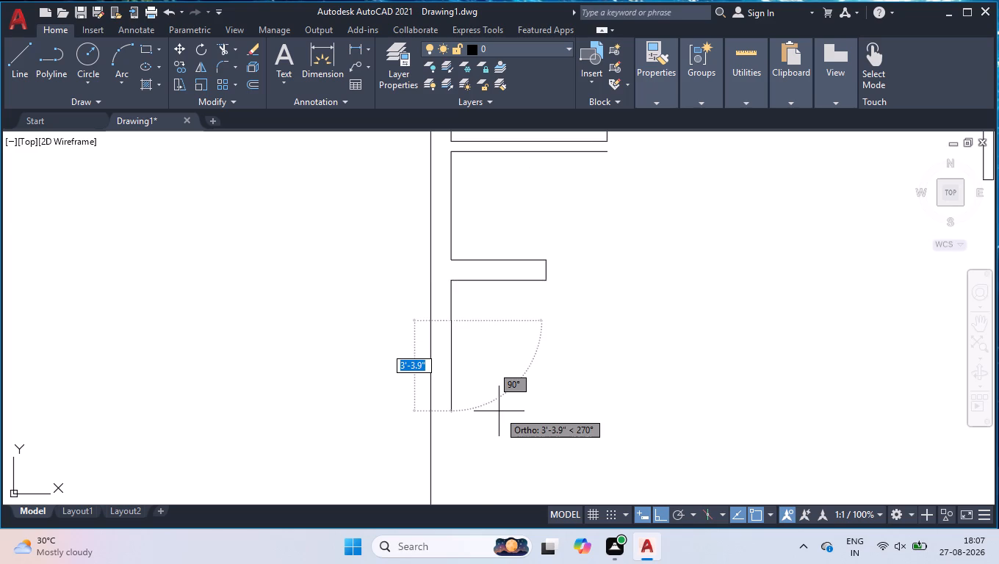
pyautogui.write("2'")
pyautogui.press('Return')
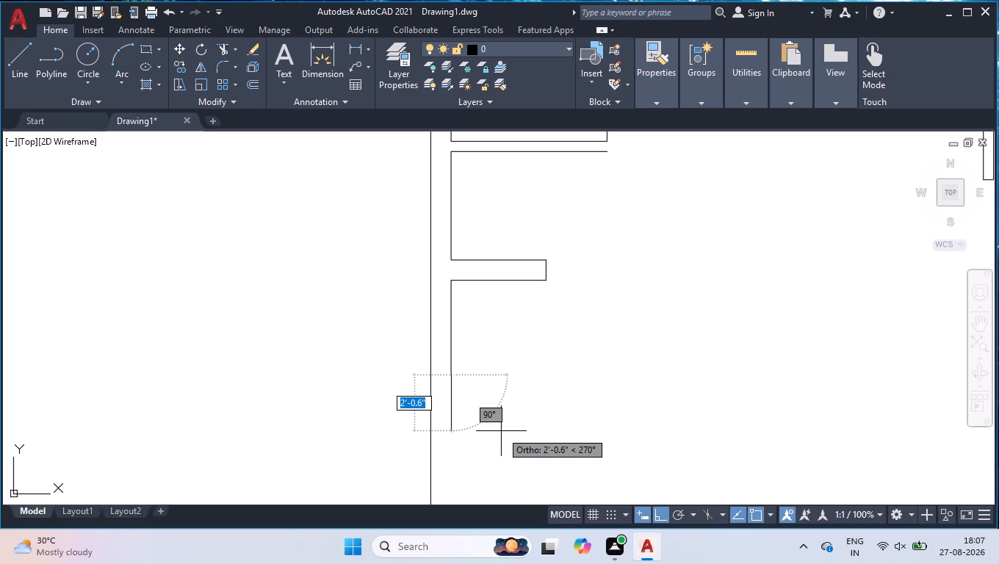
pyautogui.write("1'6")
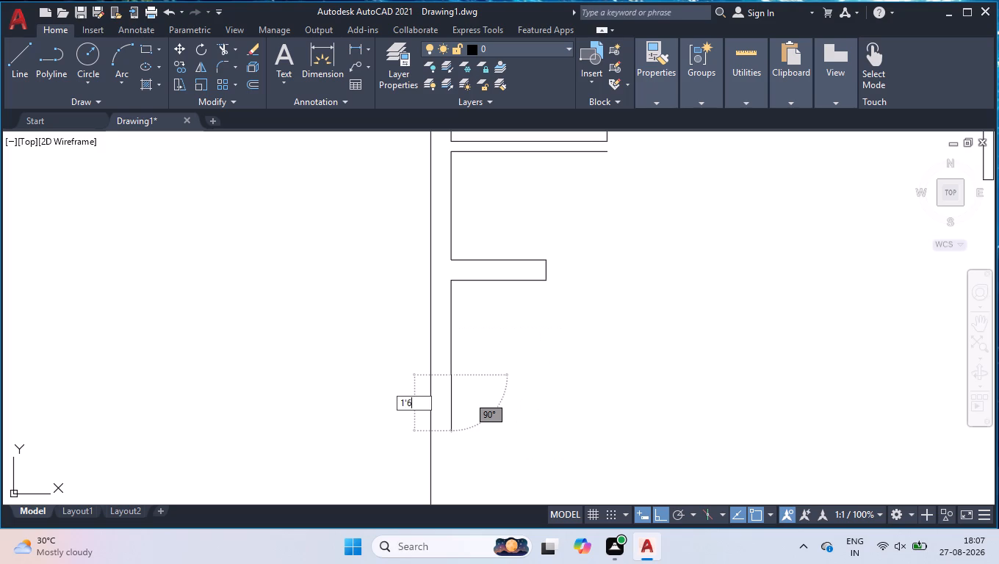
pyautogui.press('Return')
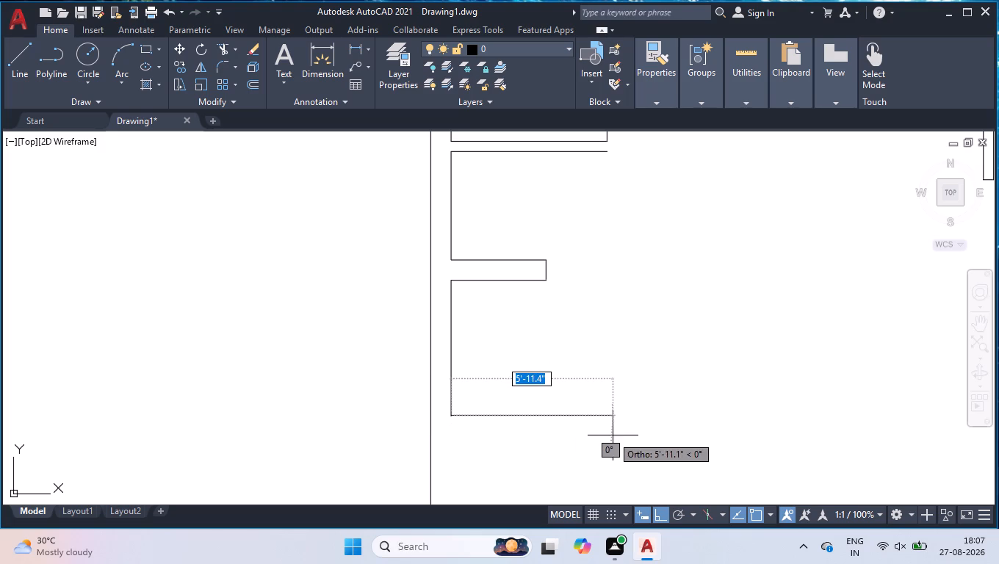
pyautogui.write("5'9")
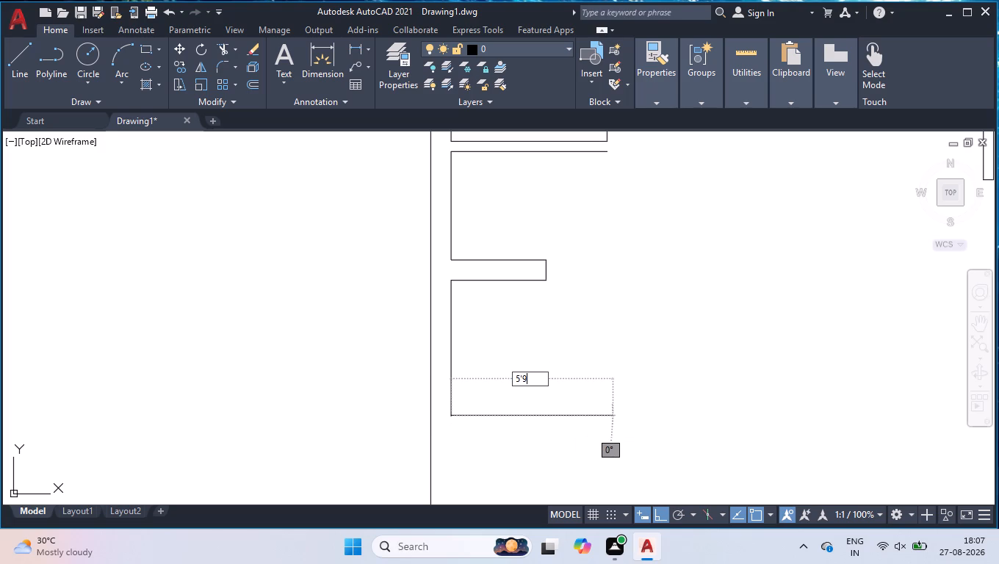
pyautogui.press('Return')
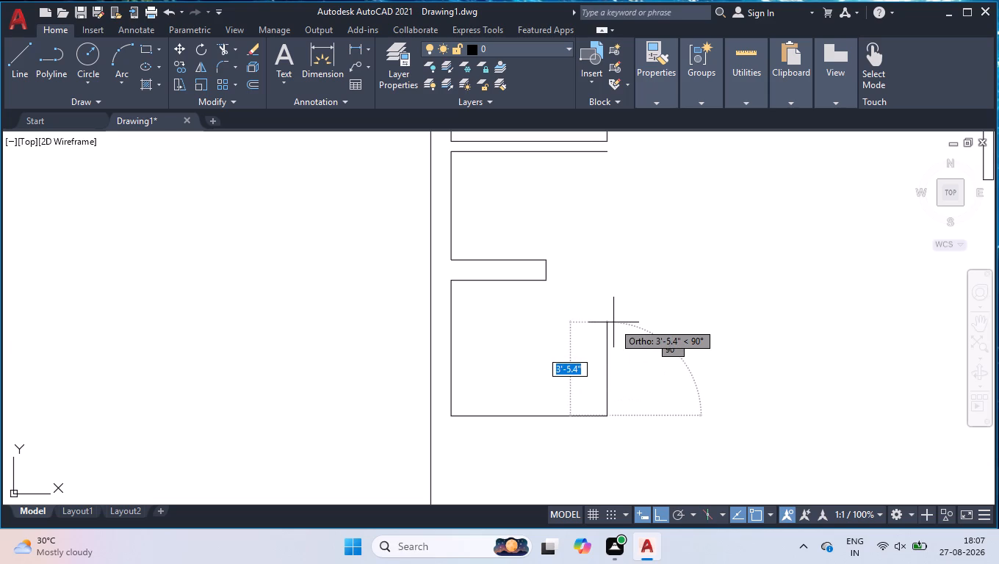
# Finish the inner wall line with a small stub: 1' up, 4.5" to the right and 1' back down.
pyautogui.press('1')
pyautogui.press("'")
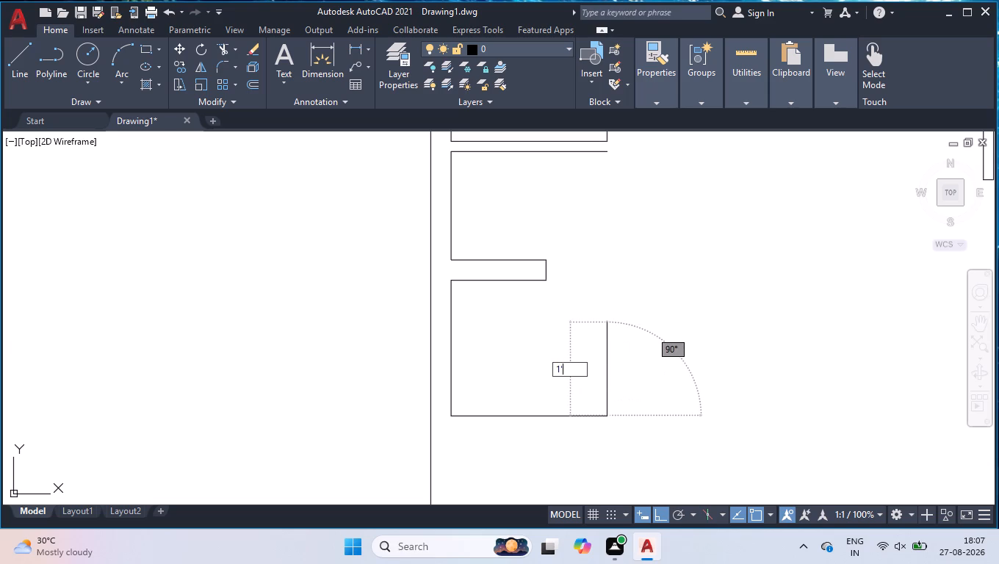
pyautogui.press('Return')
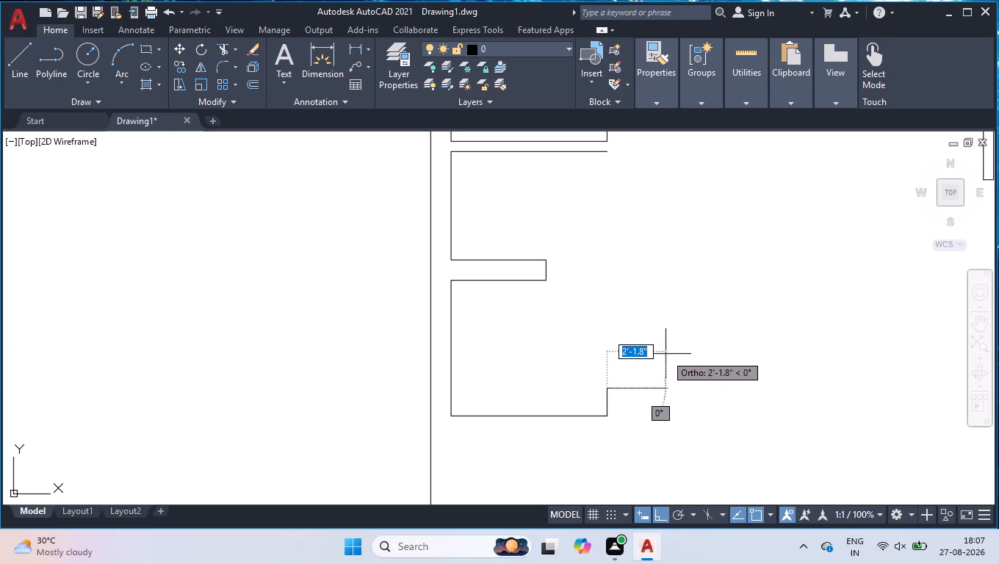
pyautogui.write('4.')
pyautogui.press('5')
pyautogui.press('Return')
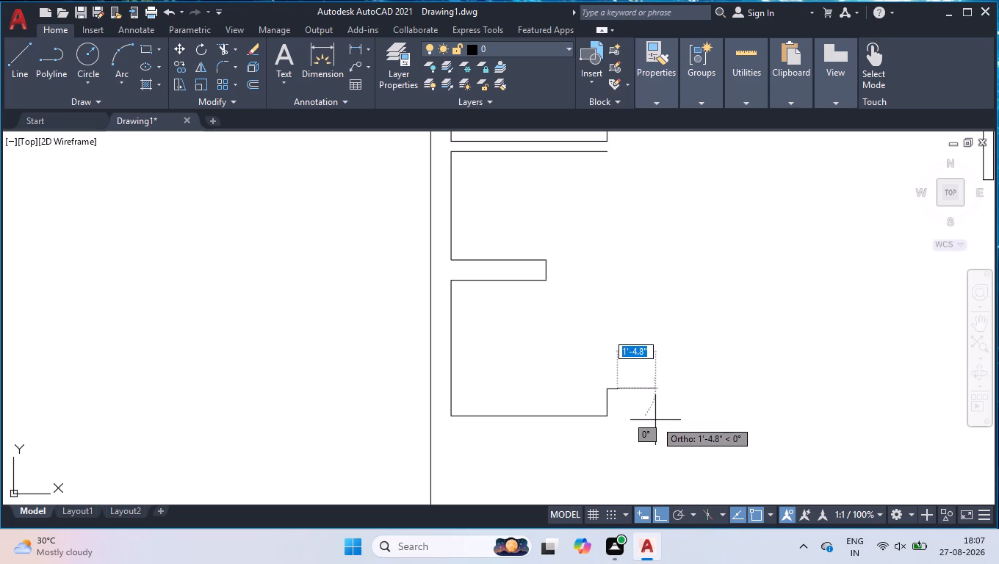
pyautogui.write("1'")
pyautogui.press('Return')
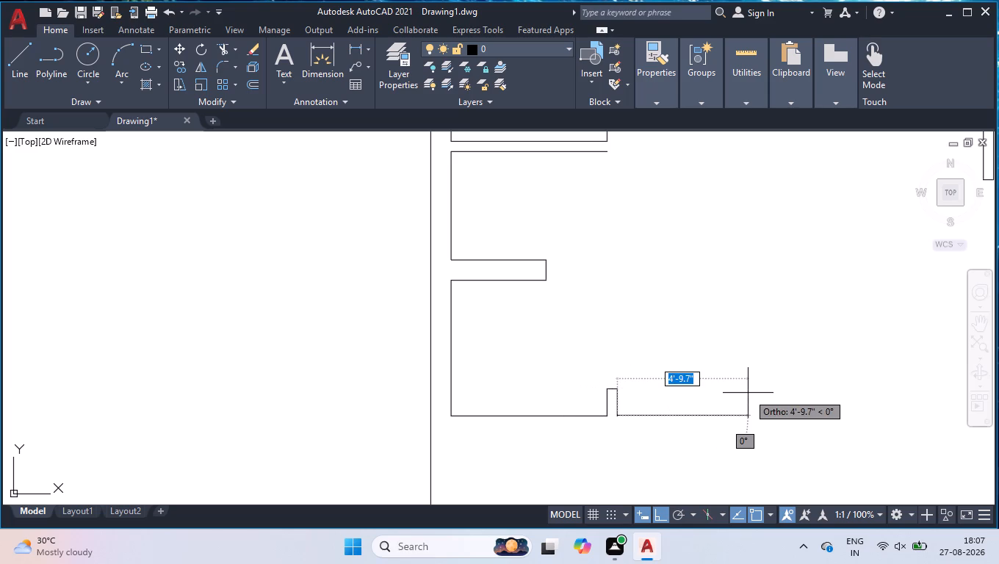
pyautogui.press('Return')
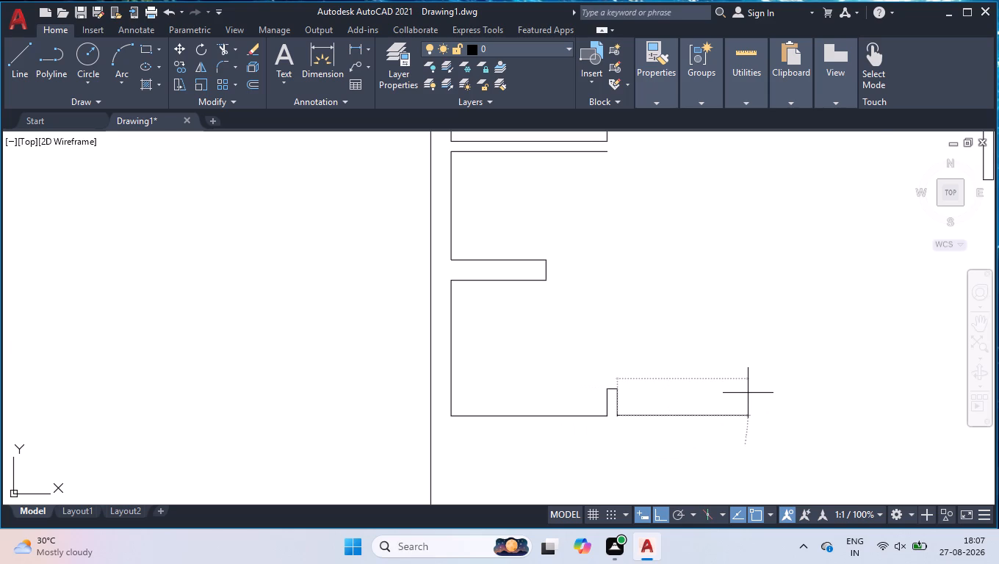
# Offset the room's 5'9" bottom wall line 4.5" downward.
pyautogui.scroll(-1, 694, 394)
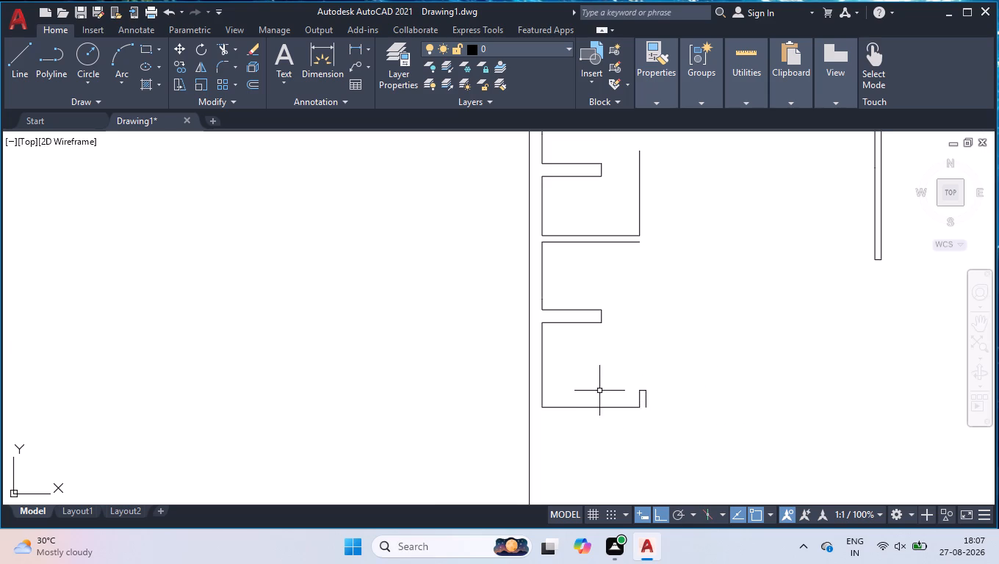
pyautogui.scroll(2, 596, 402)
pyautogui.write('off')
pyautogui.press('Return')
pyautogui.press('4')
pyautogui.write('.5')
pyautogui.press('Return')
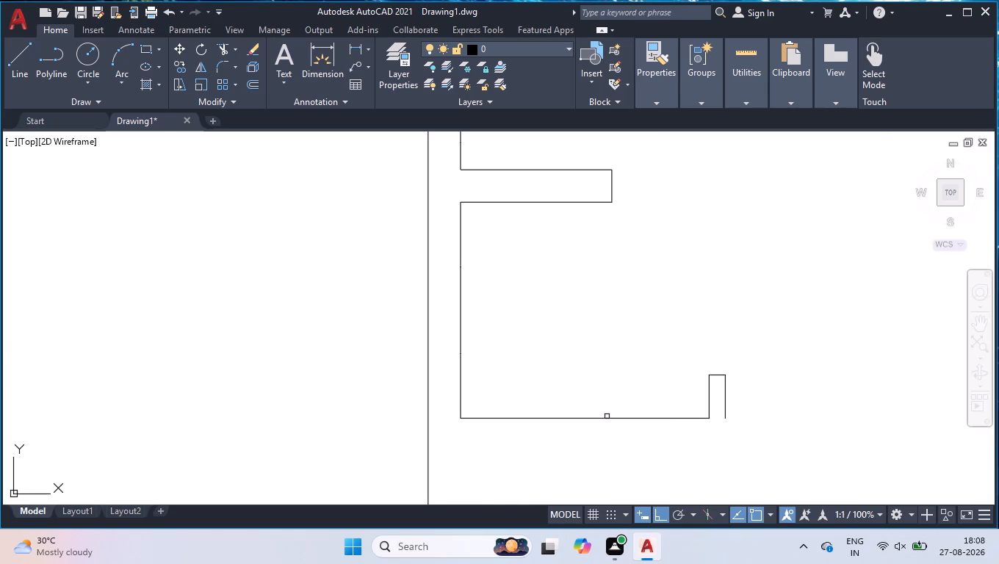
pyautogui.click(603, 417)
pyautogui.click(596, 466)
pyautogui.press('Return')
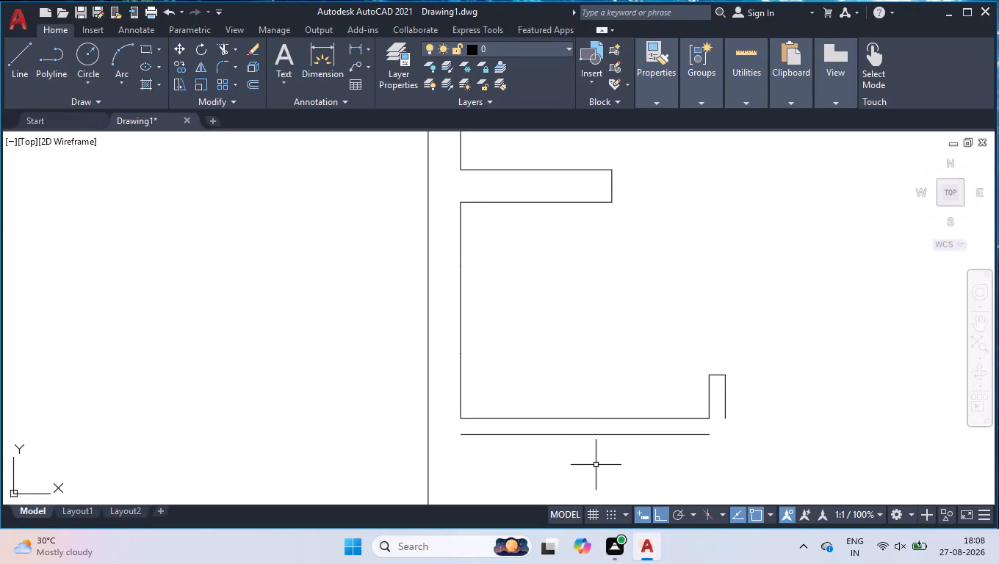
# Start a line at the new offset line's left endpoint with segments 1'6" and 3' straight down.
pyautogui.press('l')
pyautogui.press('Return')
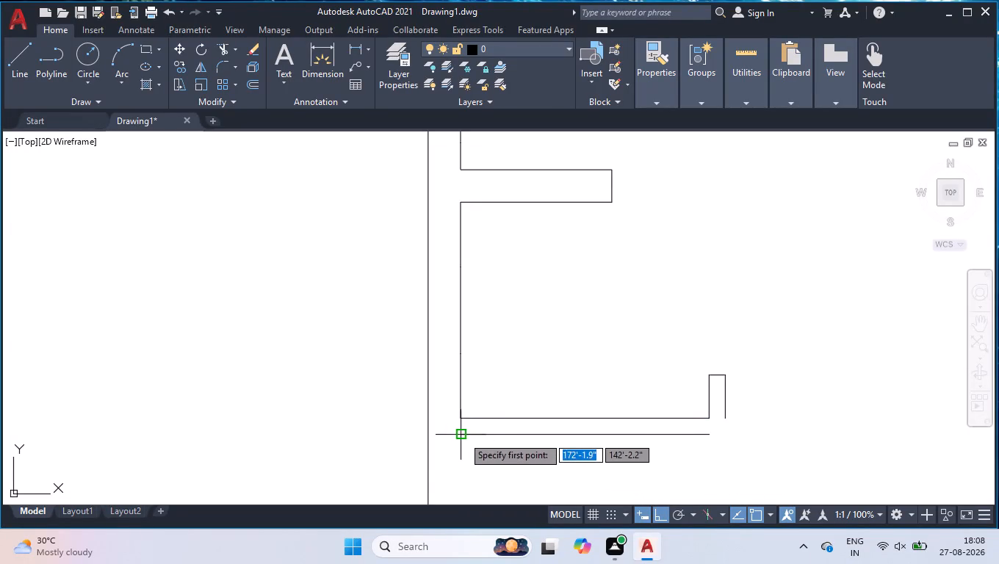
pyautogui.click(462, 435)
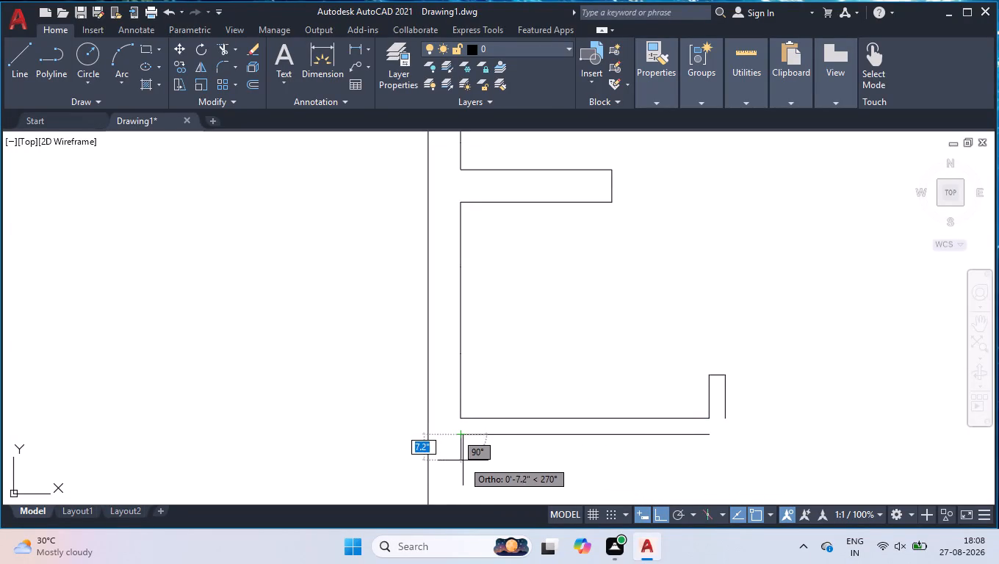
pyautogui.press('1')
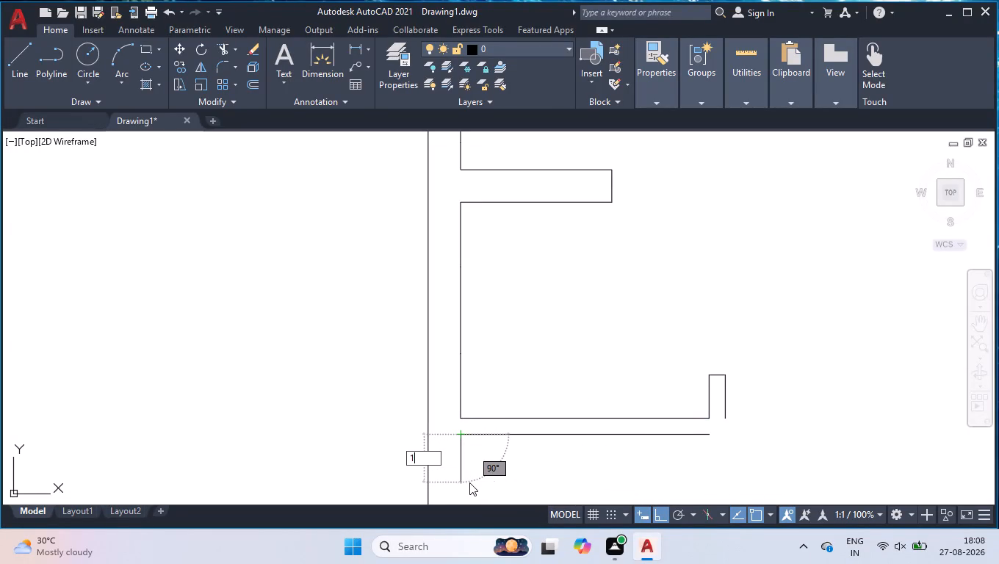
pyautogui.write("'6")
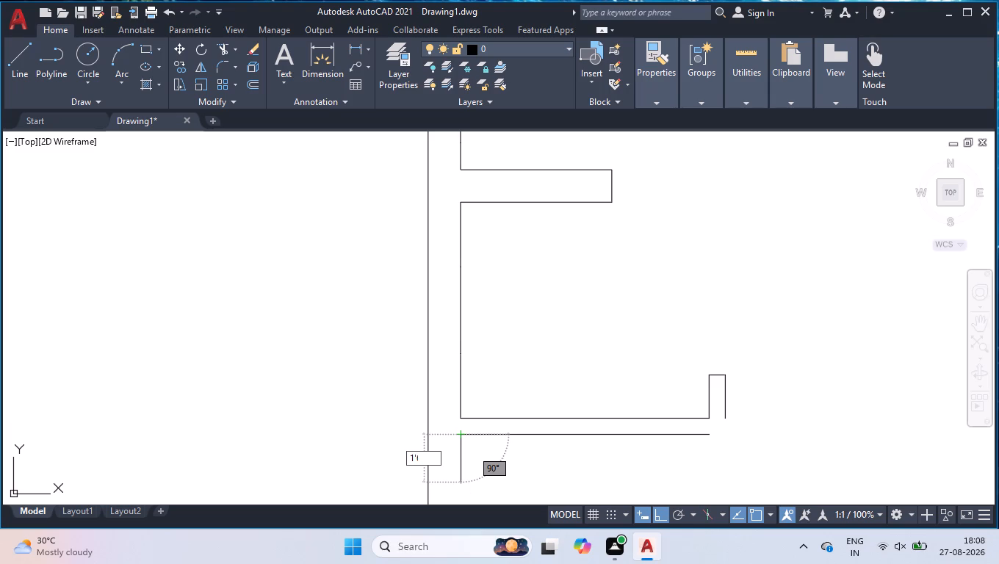
pyautogui.press('Return')
pyautogui.scroll(-5, 485, 395)
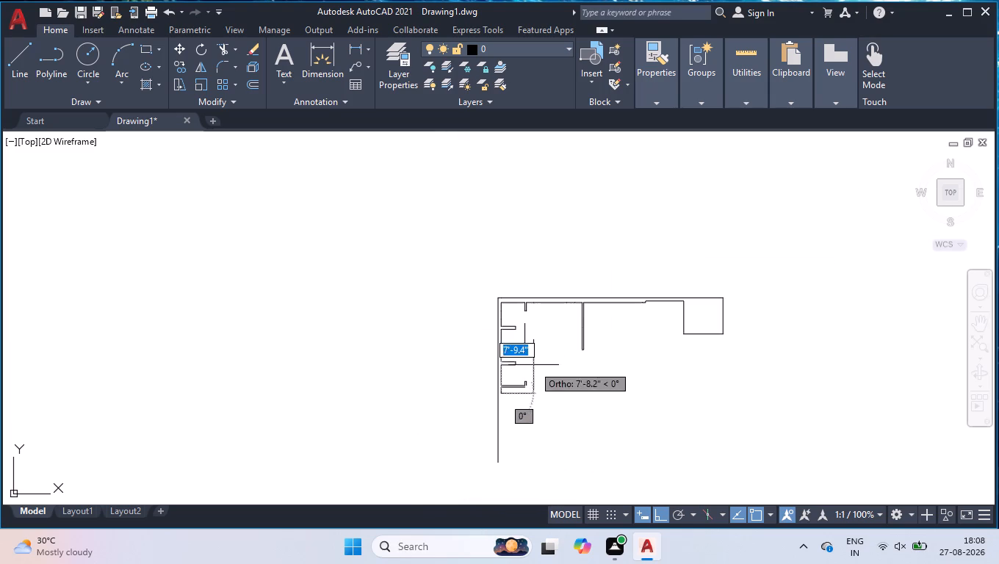
pyautogui.scroll(4, 504, 408)
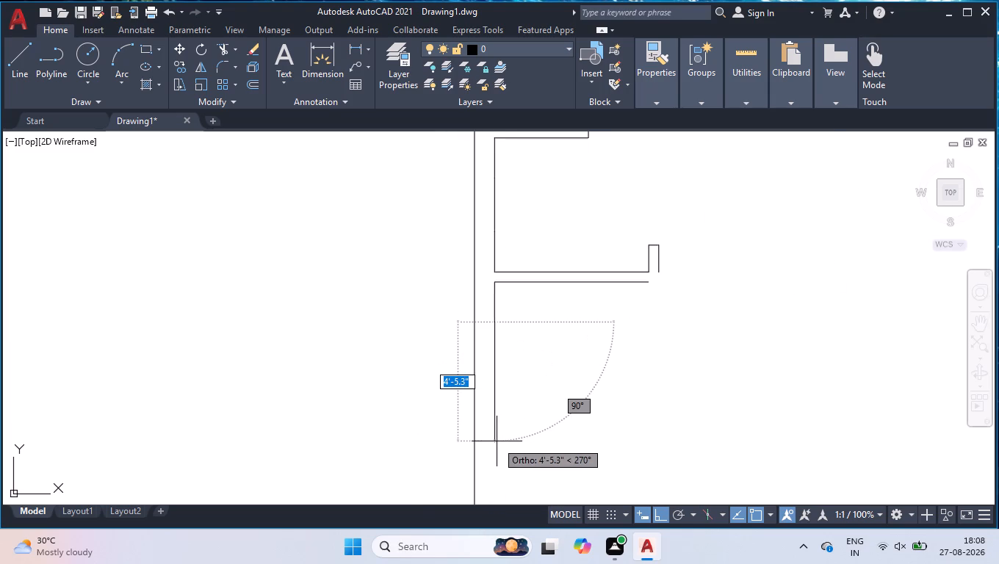
pyautogui.write("3'")
pyautogui.press('Return')
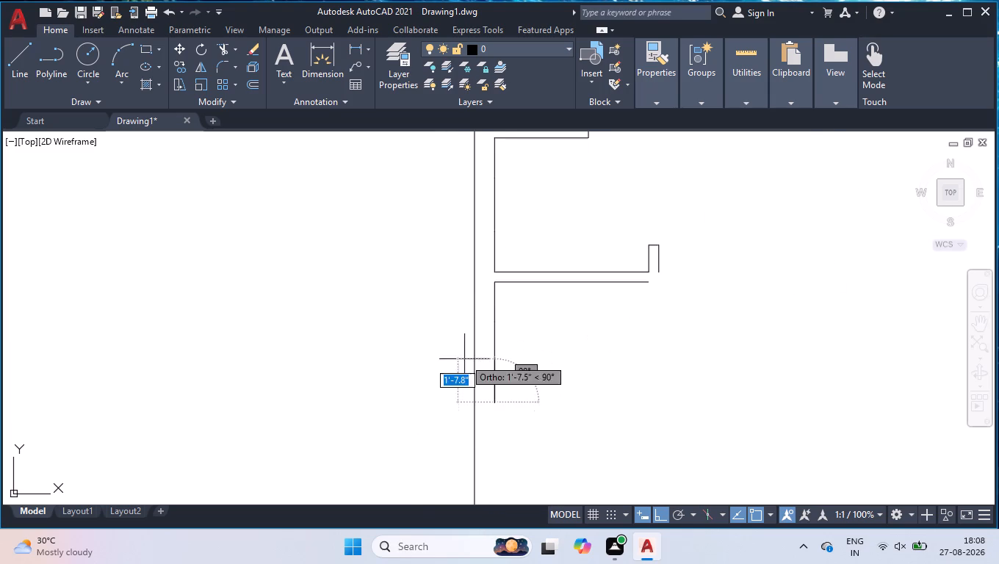
# Continue the inner wall line straight down with segments 7'6" and 1'.
pyautogui.scroll(-4, 458, 355)
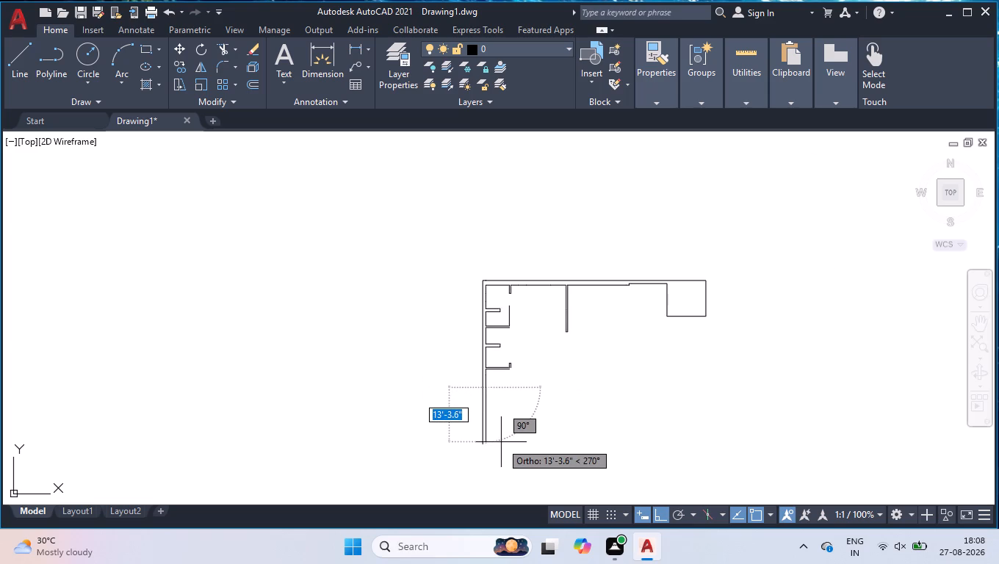
pyautogui.write("7'6")
pyautogui.press('Return')
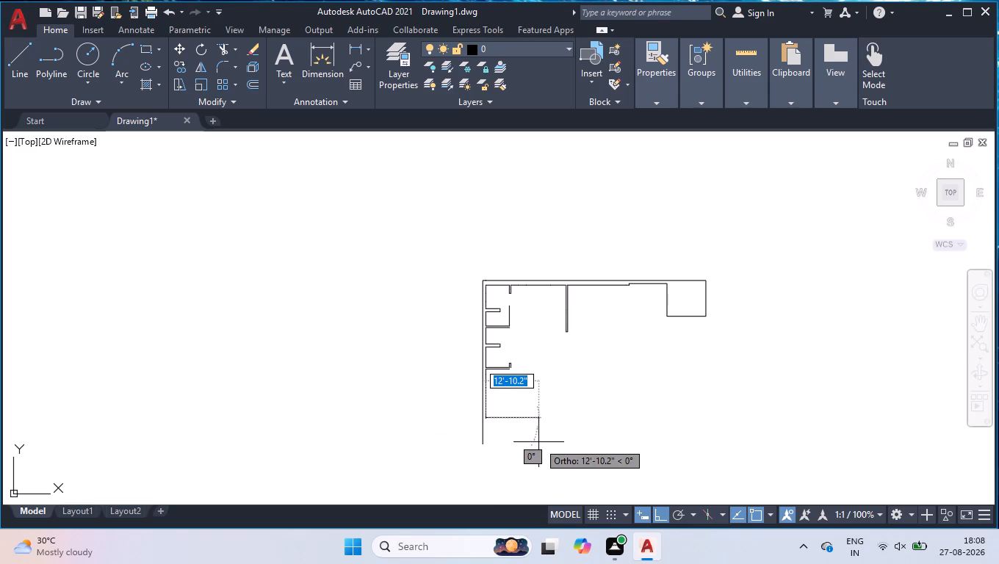
pyautogui.scroll(3, 499, 456)
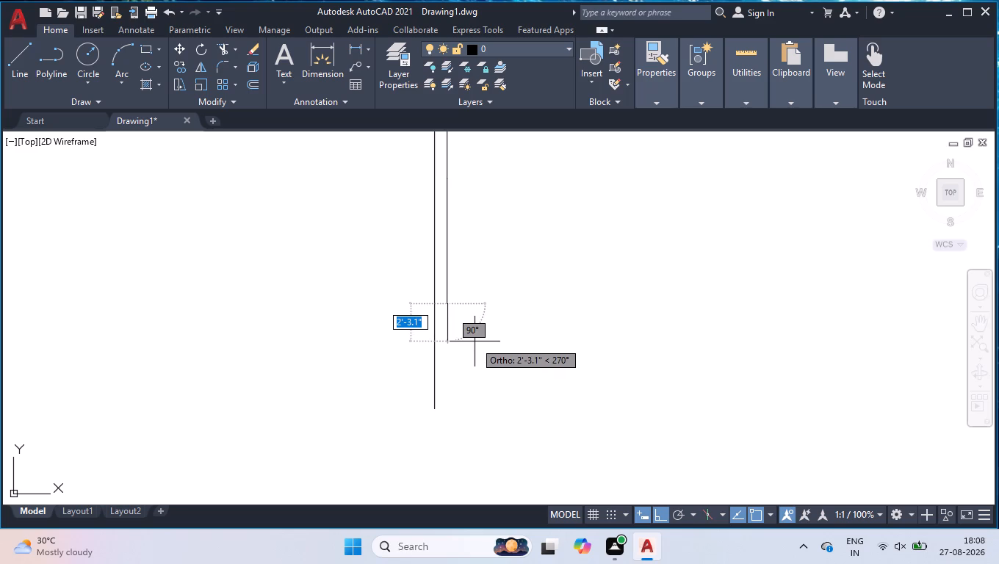
pyautogui.write("1'")
pyautogui.press('Return')
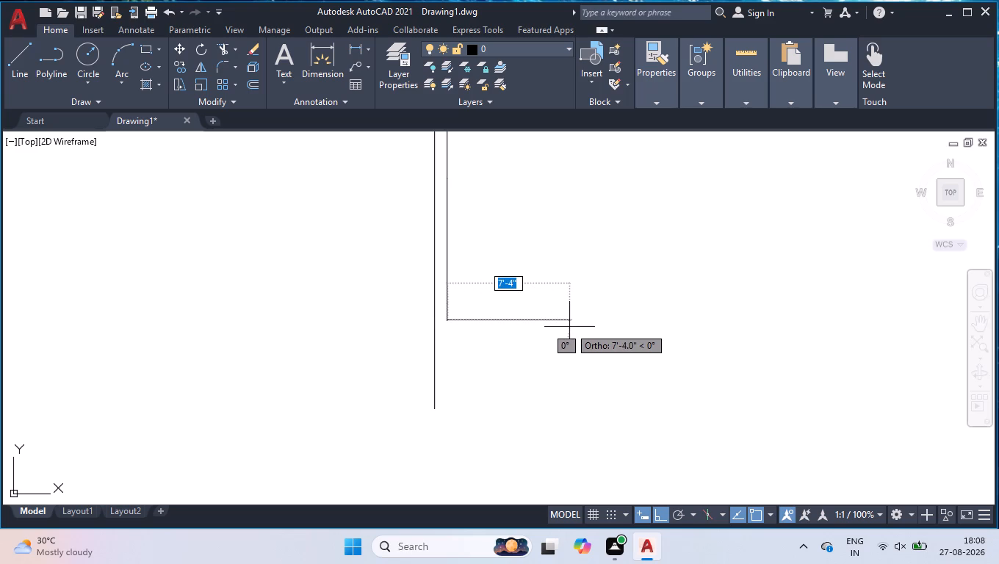
# Continue the line to the right with segments 12'4.5", 6' and 6", and end it there.
pyautogui.write('12')
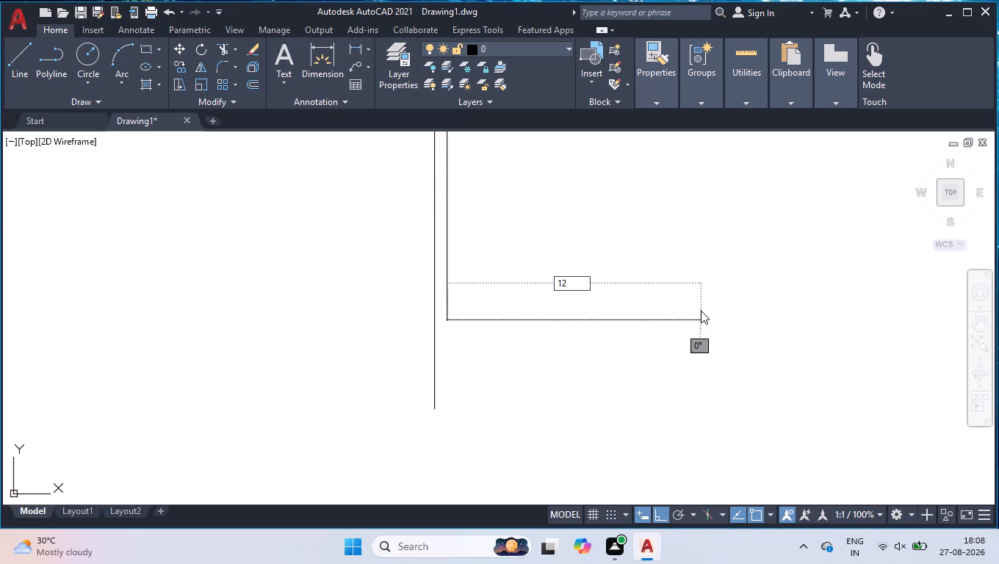
pyautogui.press("'")
pyautogui.write('4.5')
pyautogui.press('Return')
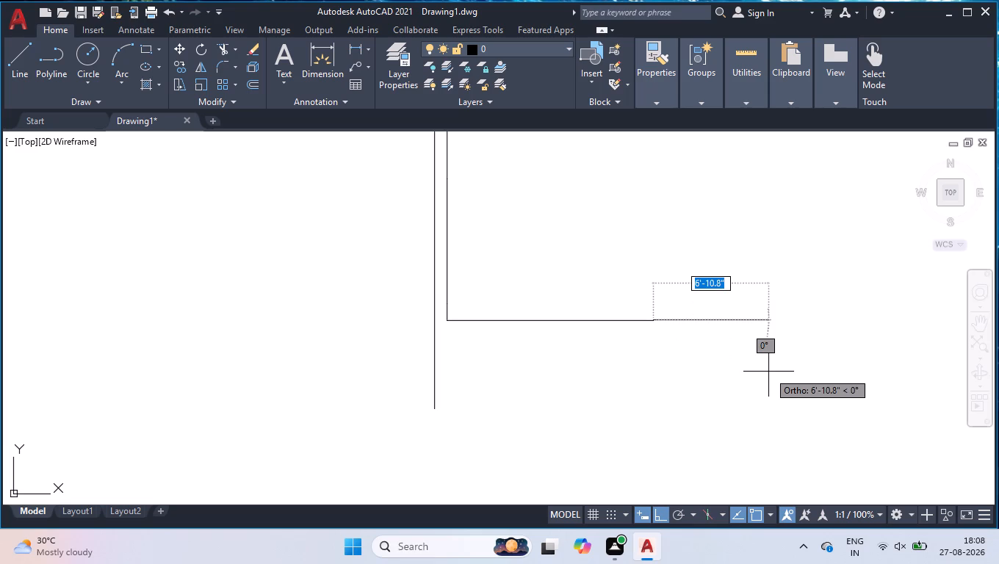
pyautogui.write("6'")
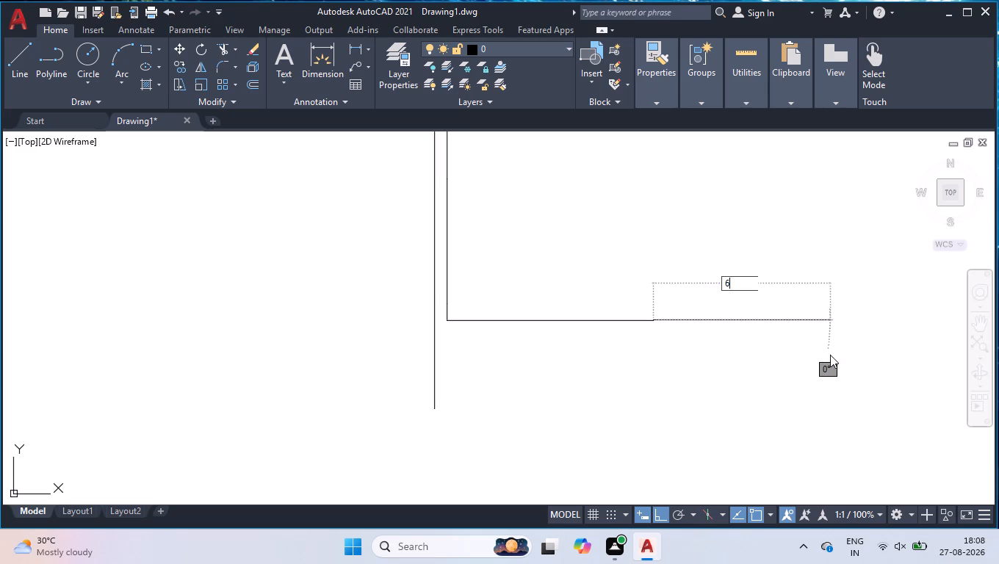
pyautogui.press('Return')
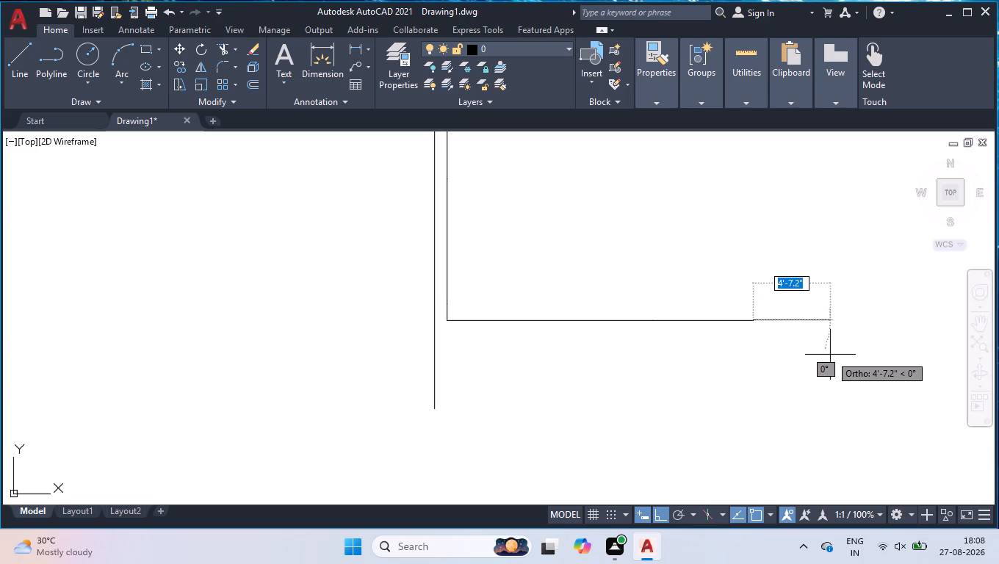
pyautogui.press('6')
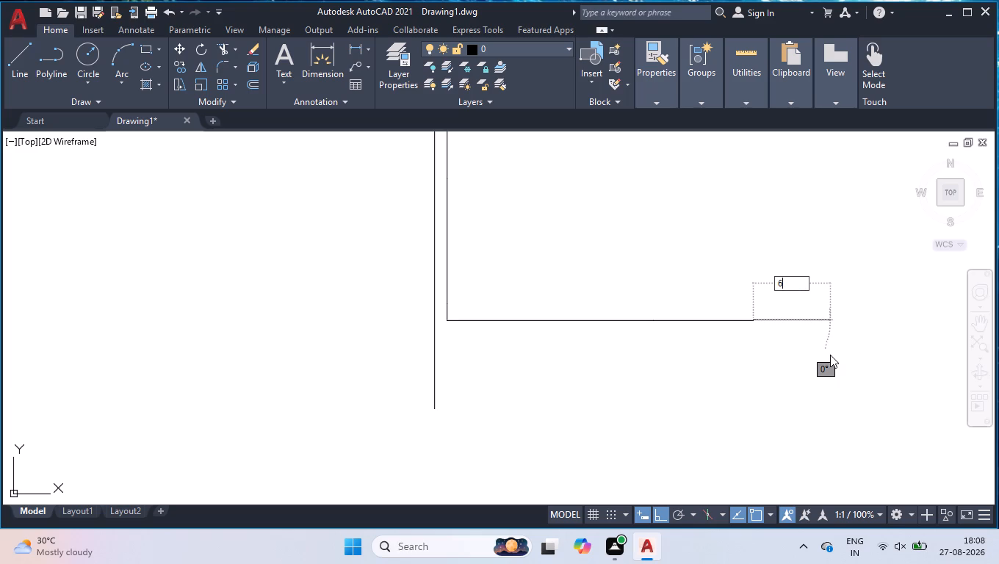
pyautogui.press('Return')
pyautogui.press('Return')
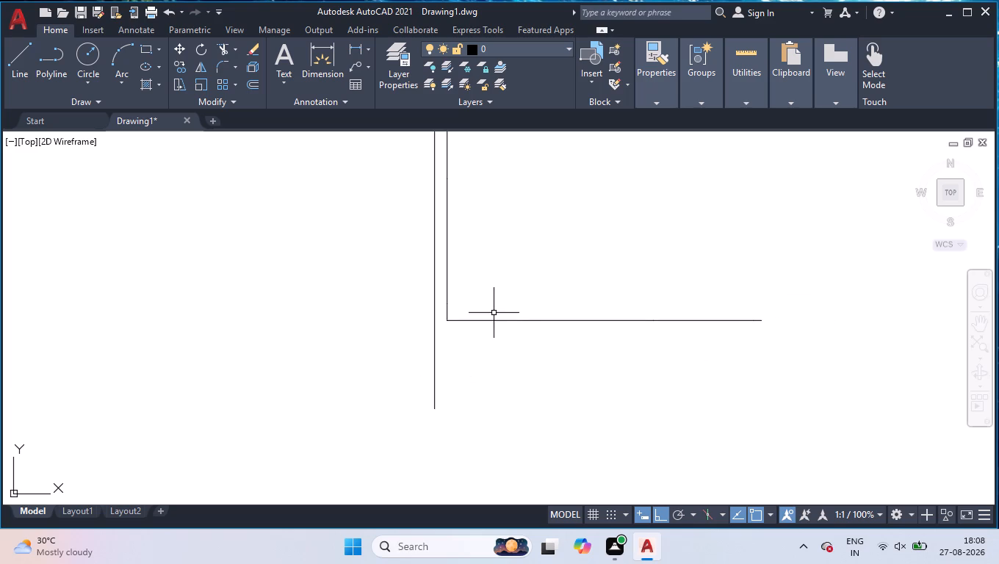
# Offset the 12'4.5" segment of the bottom inner wall line 9" downward.
pyautogui.write('off')
pyautogui.press('Return')
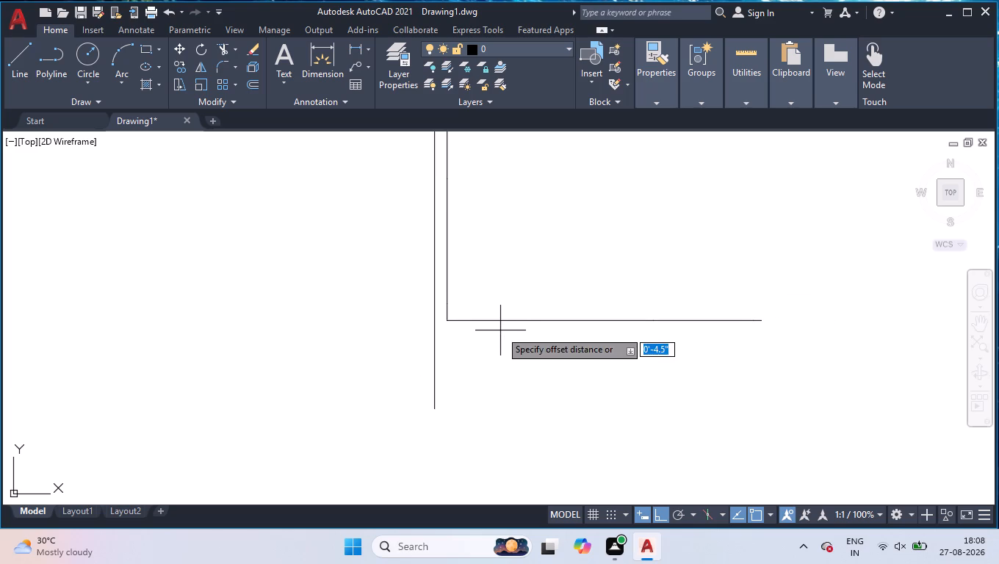
pyautogui.press('9')
pyautogui.press('Return')
pyautogui.click(525, 319)
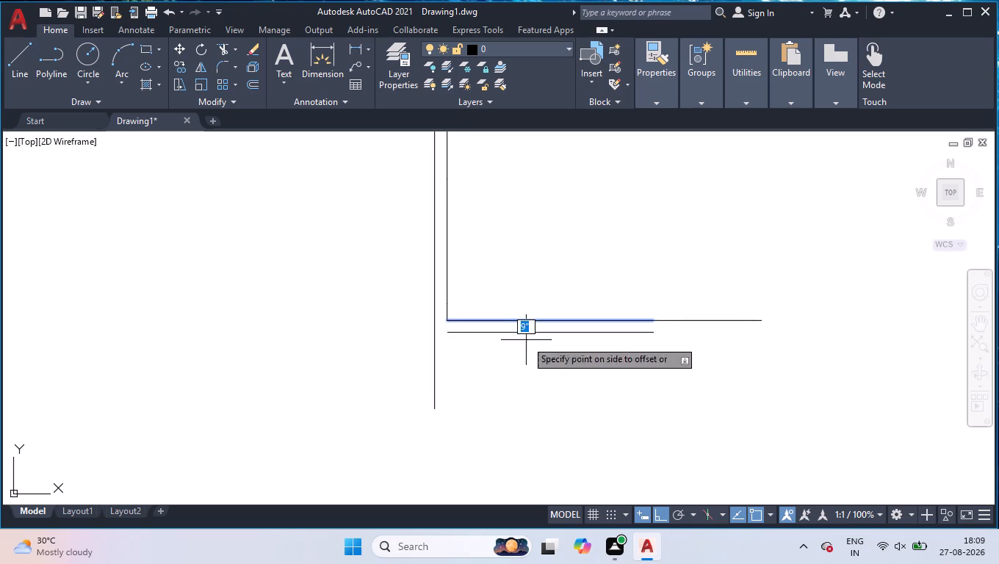
pyautogui.click(525, 366)
pyautogui.press('Return')
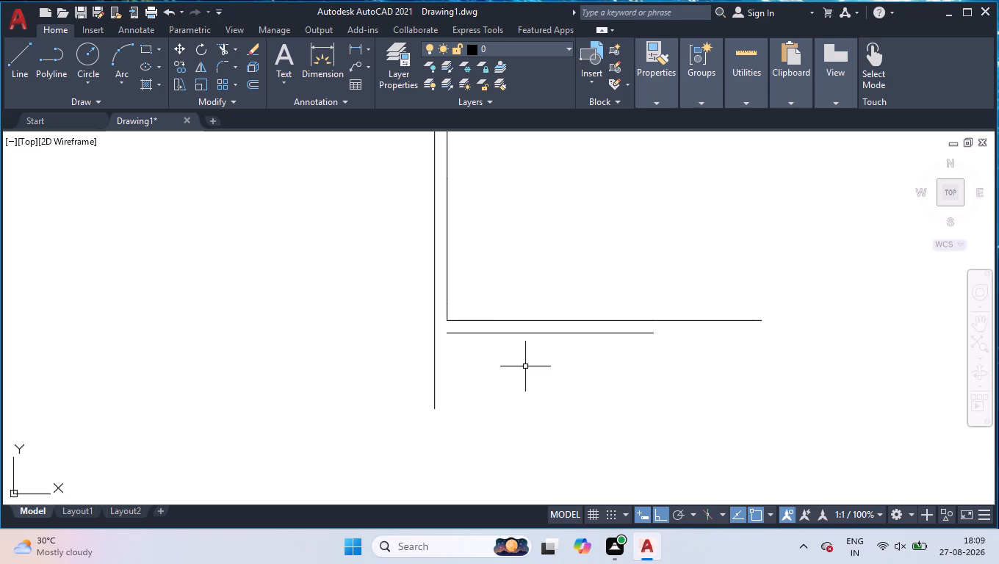
# Extend the 9" offset line's left end to the outer vertical wall line.
pyautogui.write('ex')
pyautogui.press('Return')
pyautogui.click(466, 334)
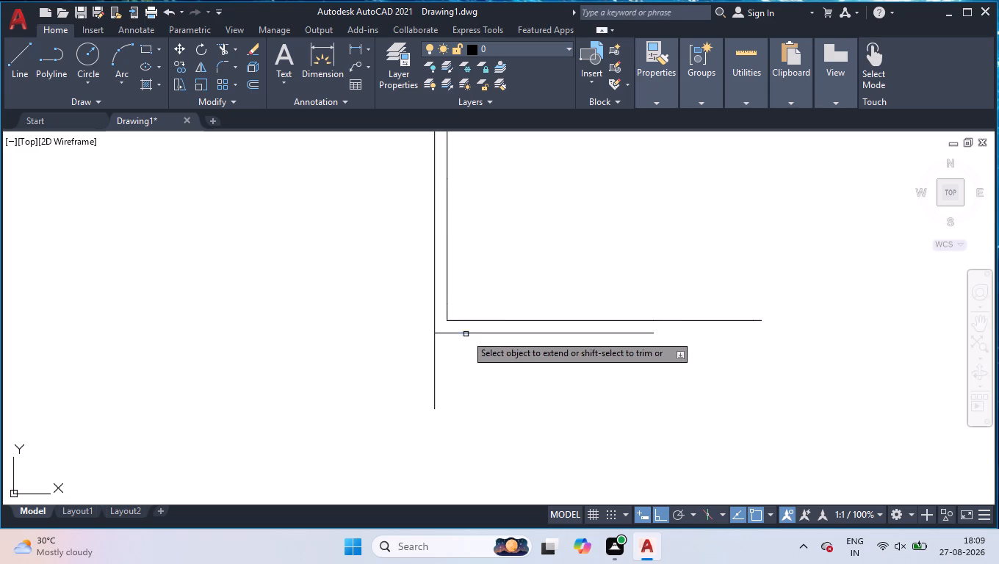
pyautogui.press('Return')
# Trim the part of the outer vertical wall line that hangs below the bottom offset line.
pyautogui.write('tr')
pyautogui.press('Return')
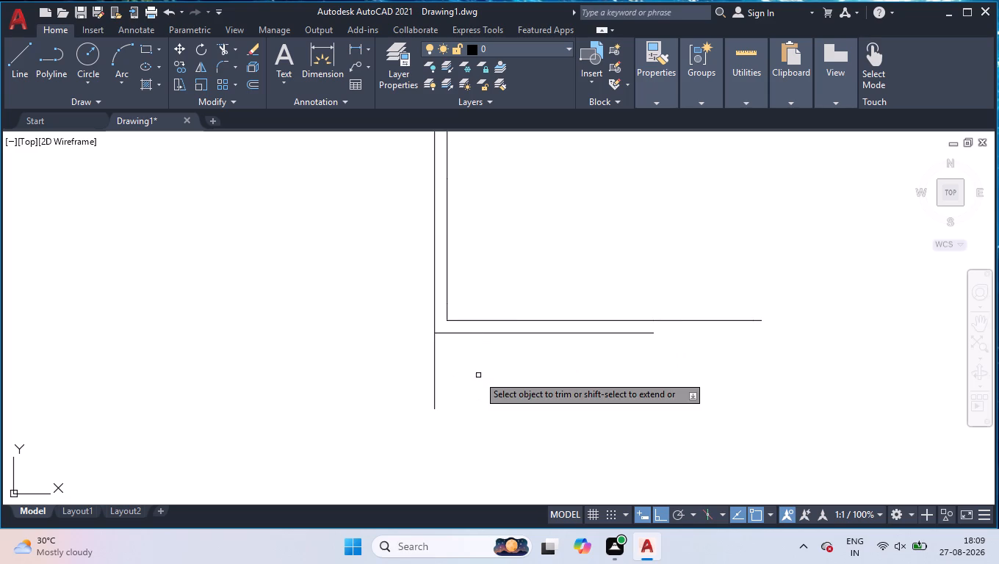
pyautogui.click(466, 375)
pyautogui.click(271, 412)
pyautogui.press('Return')
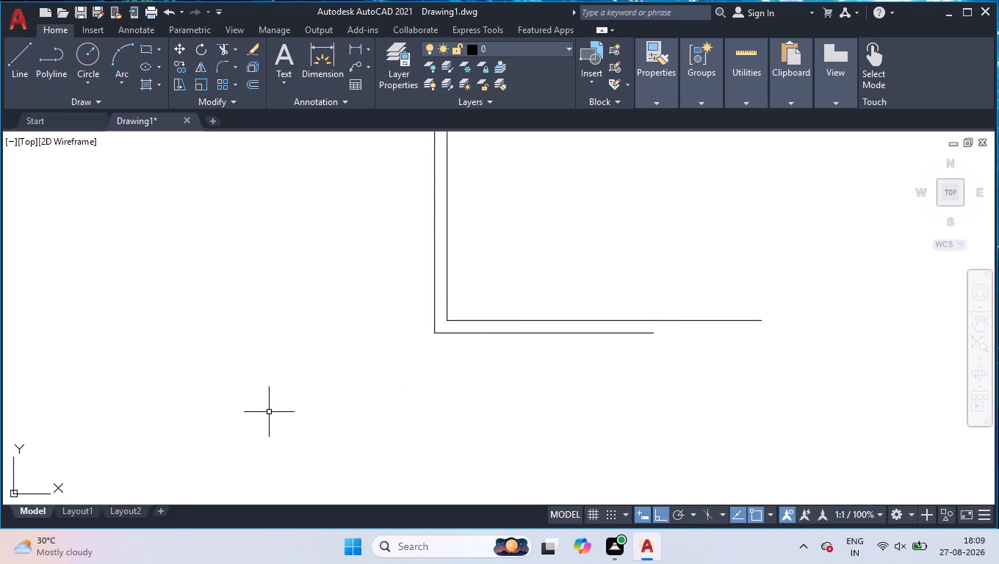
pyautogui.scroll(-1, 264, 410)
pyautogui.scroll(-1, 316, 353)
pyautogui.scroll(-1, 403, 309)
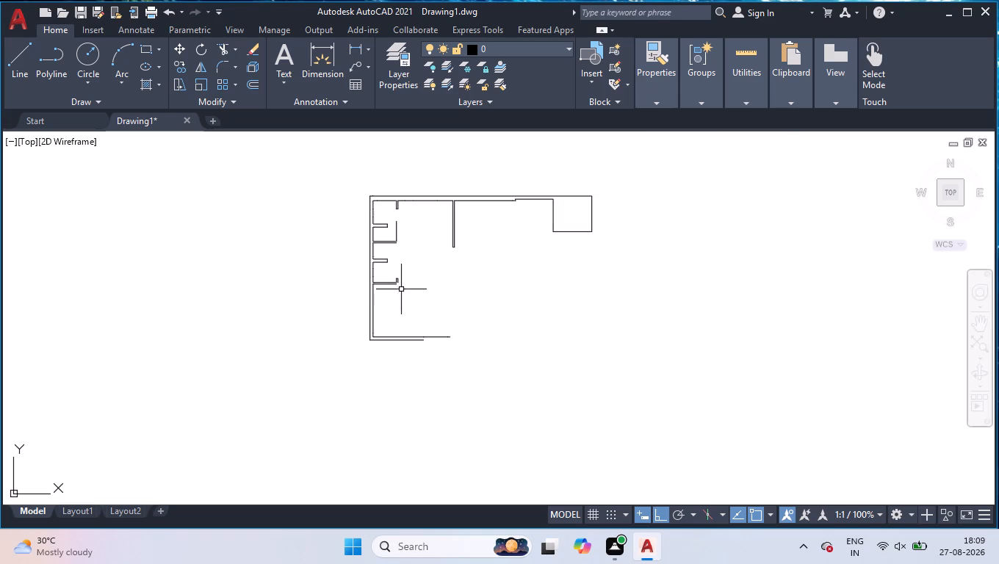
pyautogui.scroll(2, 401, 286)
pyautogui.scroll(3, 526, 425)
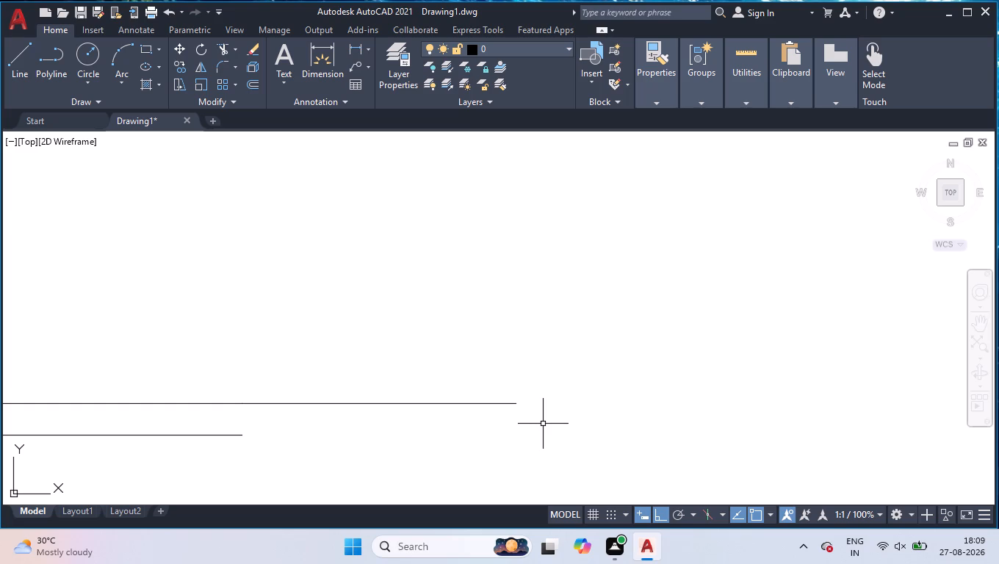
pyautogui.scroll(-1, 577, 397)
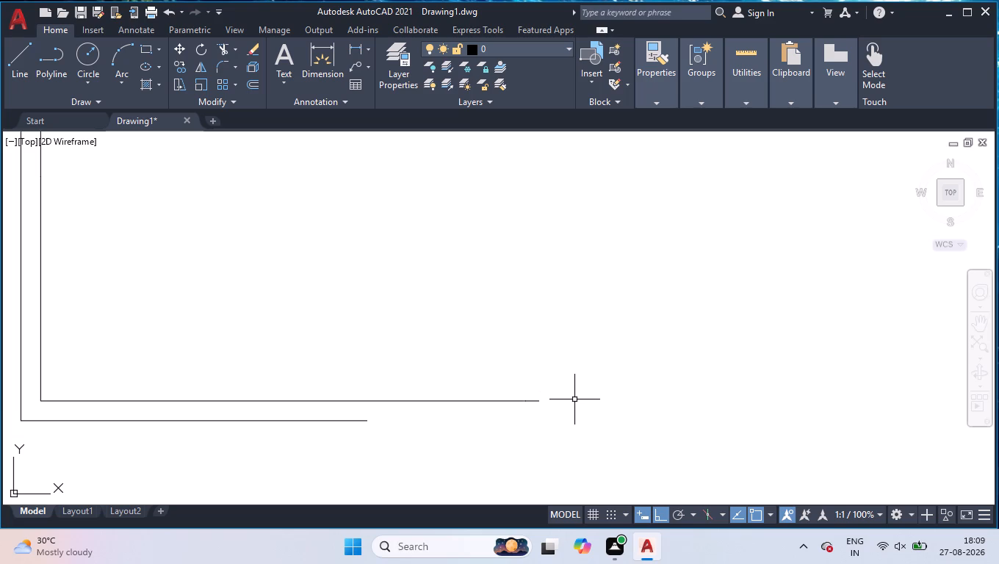
# Add a 4.5" line segment continuing rightward from the free end of the bottom inner wall line.
pyautogui.scroll(1, 574, 399)
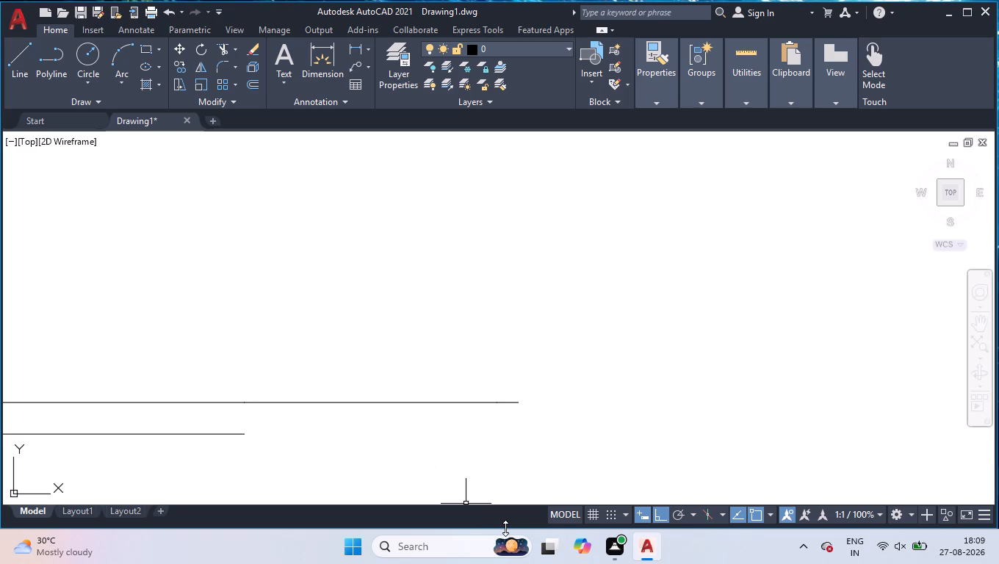
pyautogui.press('l')
pyautogui.press('Return')
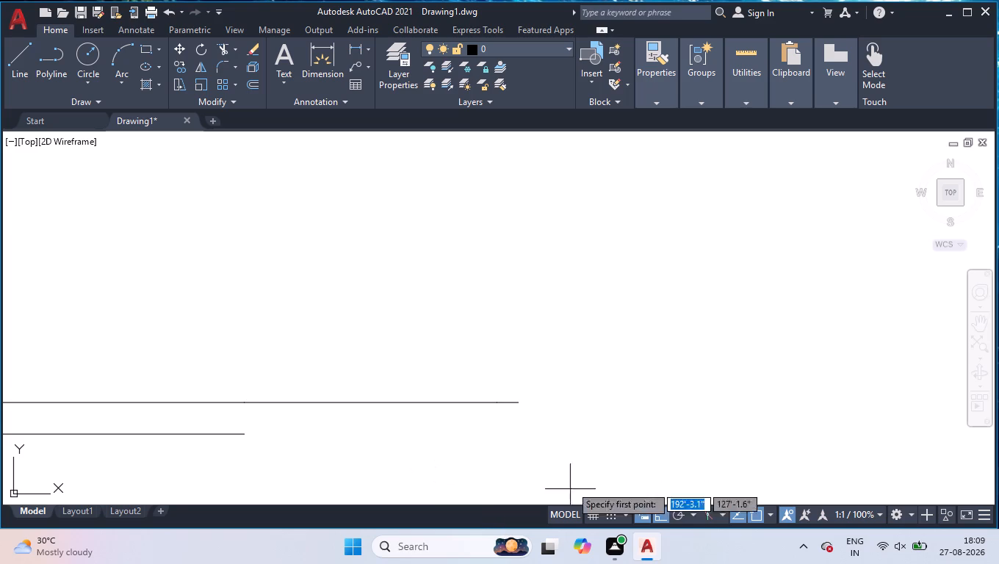
pyautogui.click(519, 400)
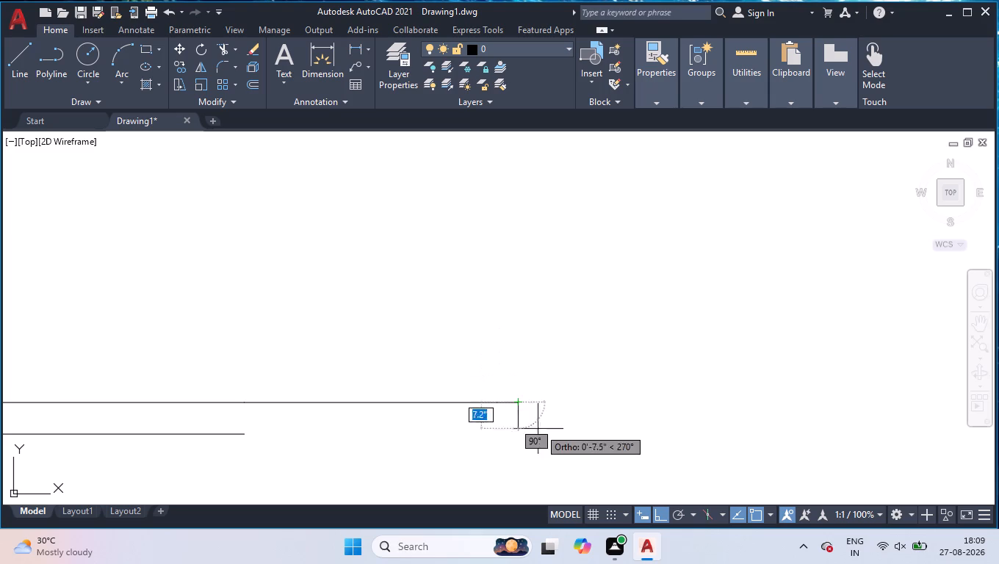
pyautogui.press('4')
pyautogui.press('.')
pyautogui.press('6')
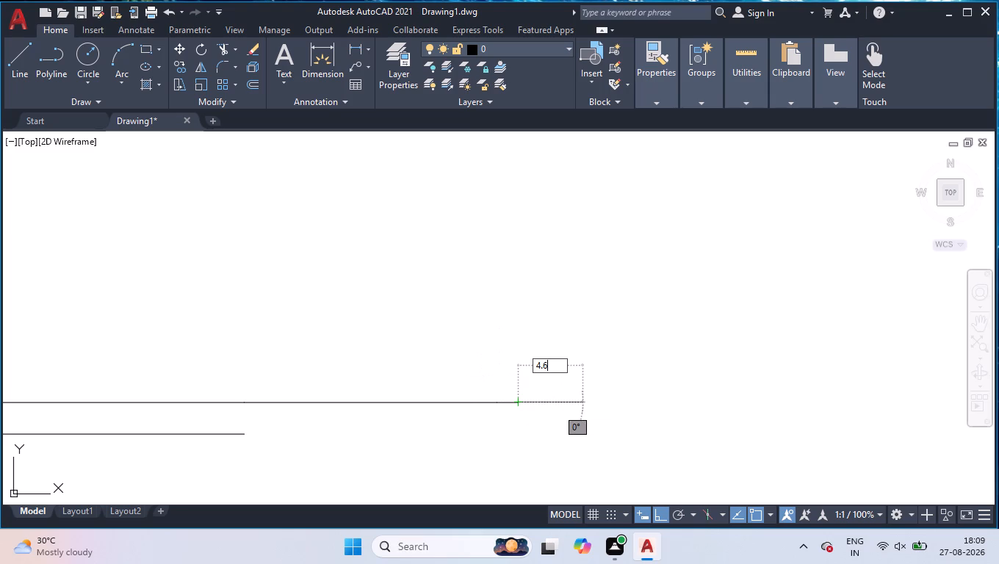
pyautogui.press('BackSpace')
pyautogui.press('5')
pyautogui.press('Return')
pyautogui.press('Return')
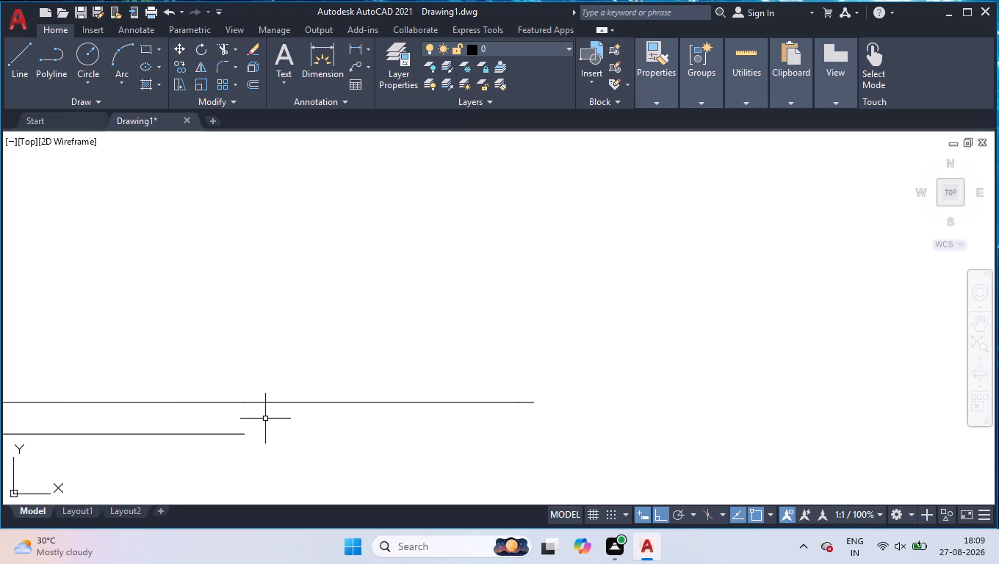
# Continue the bottom outer wall line rightward from its free end to align with the inner line's end, plus another 4.5" segment.
pyautogui.press('l')
pyautogui.press('Return')
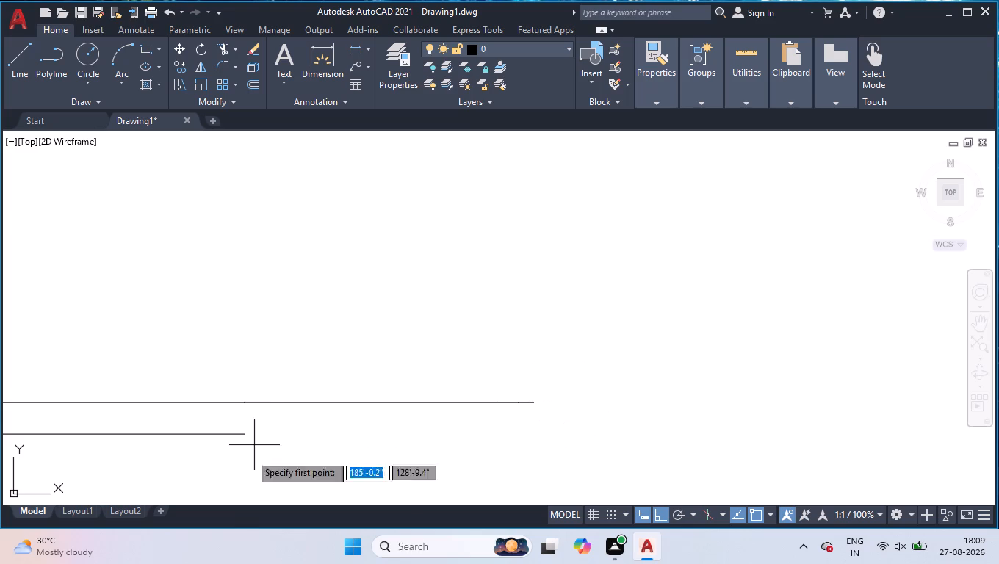
pyautogui.click(247, 435)
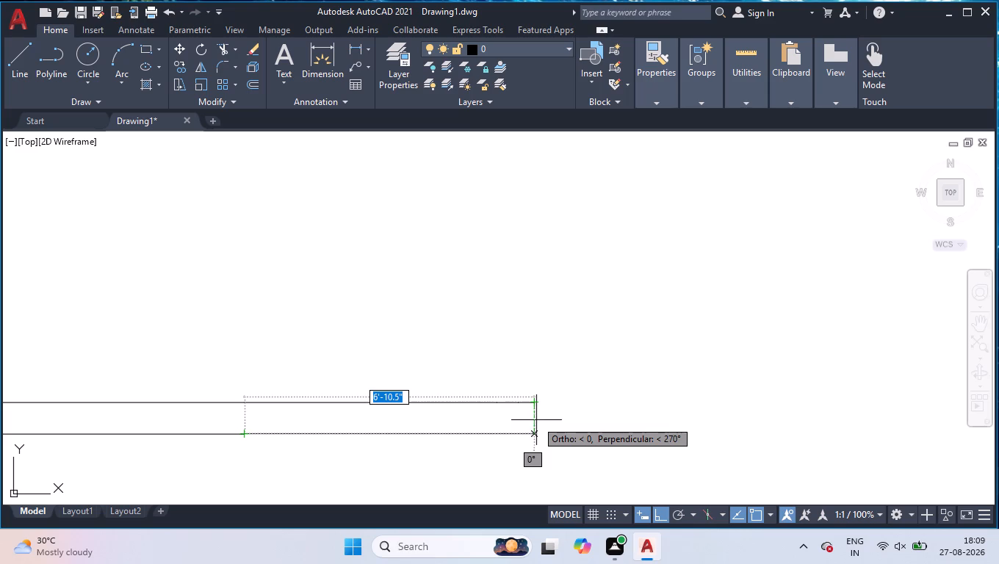
pyautogui.click(536, 420)
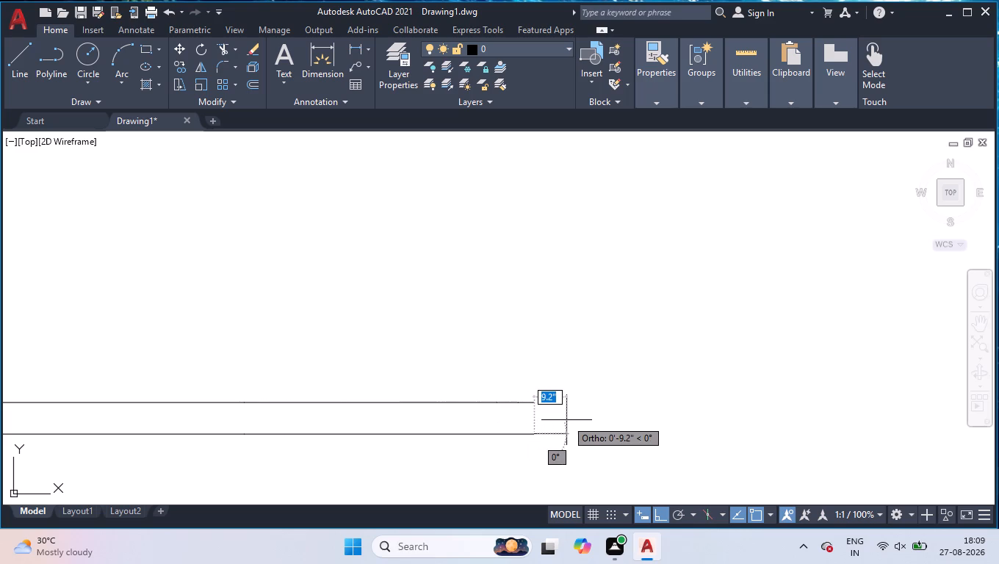
pyautogui.write('4.5')
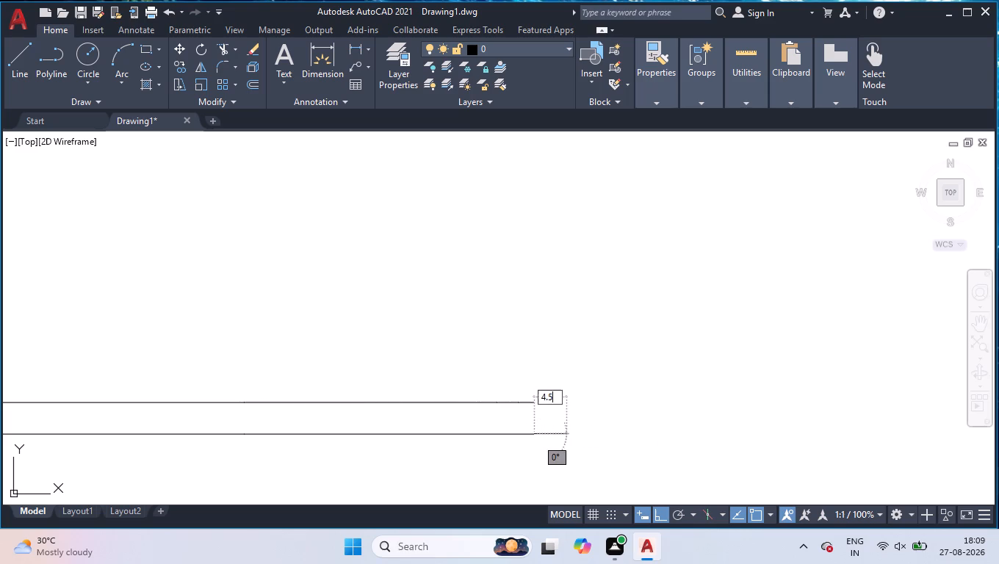
pyautogui.press('Return')
pyautogui.press('Return')
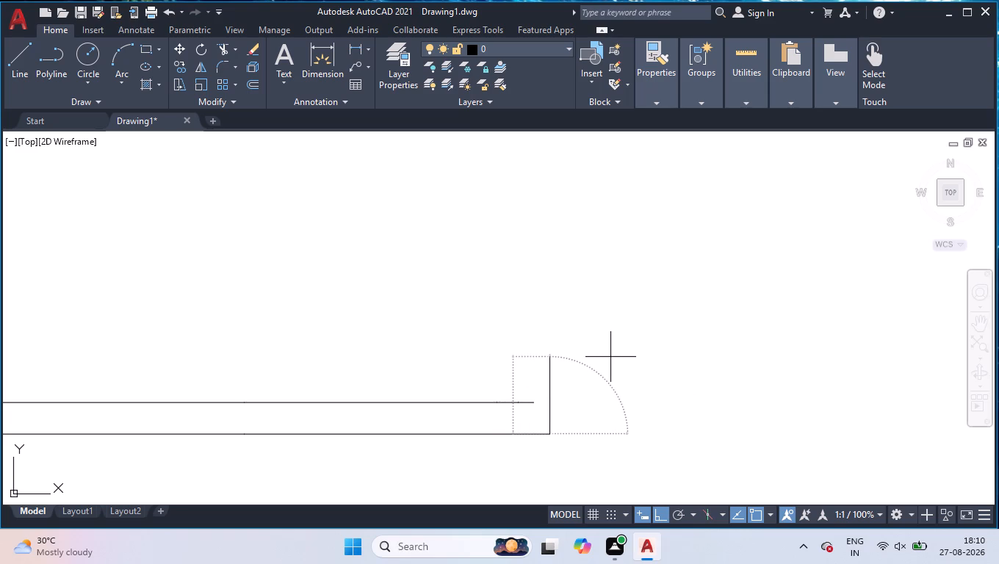
# Join the collinear segments of the bottom inner wall line into one line.
pyautogui.scroll(2, 531, 395)
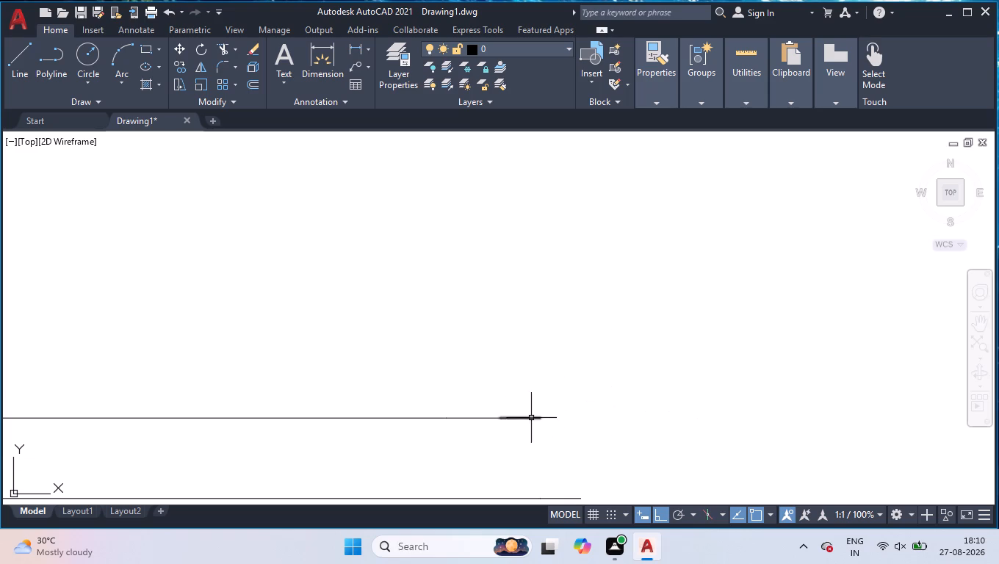
pyautogui.scroll(-2, 553, 384)
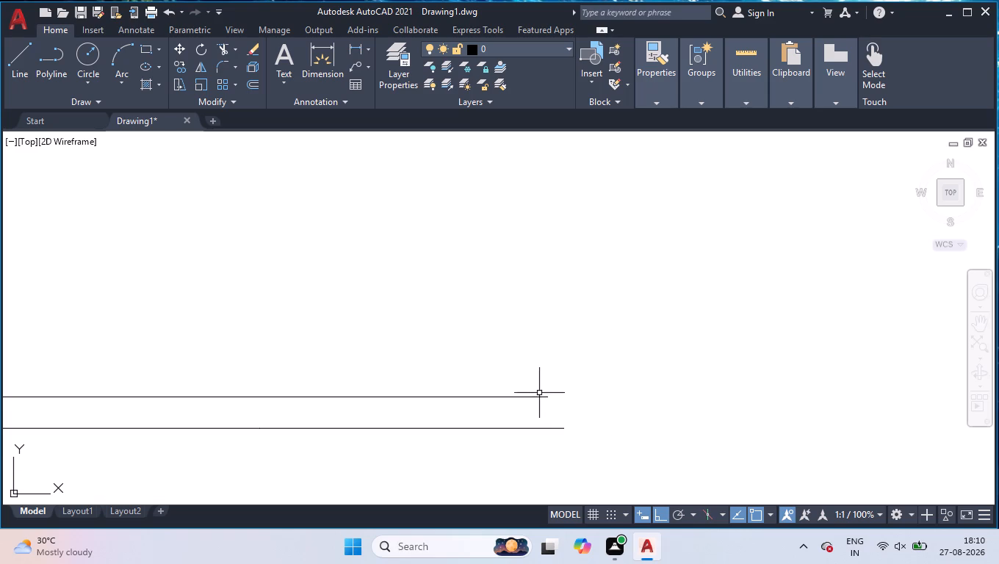
pyautogui.scroll(3, 543, 397)
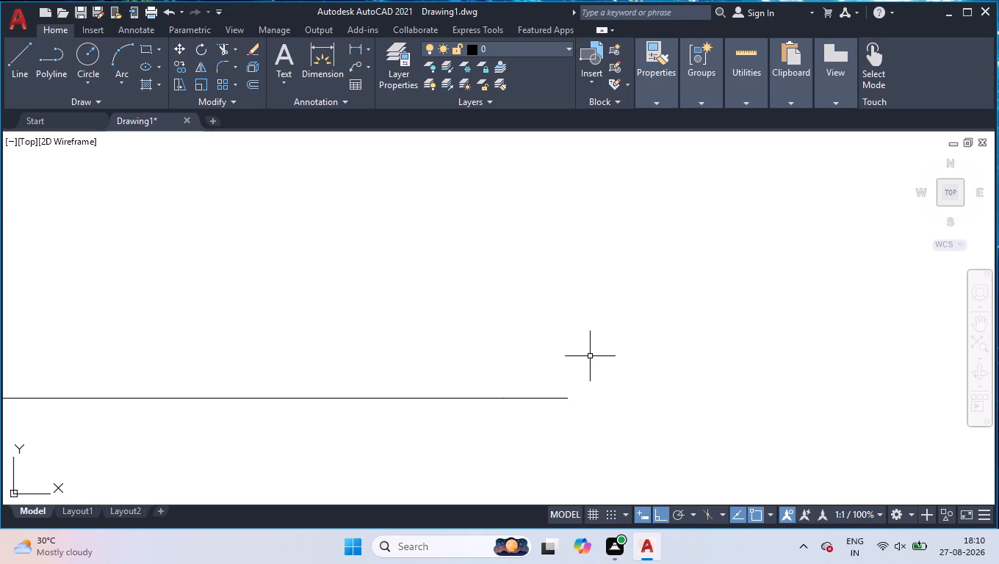
pyautogui.scroll(-4, 617, 381)
pyautogui.click(626, 342)
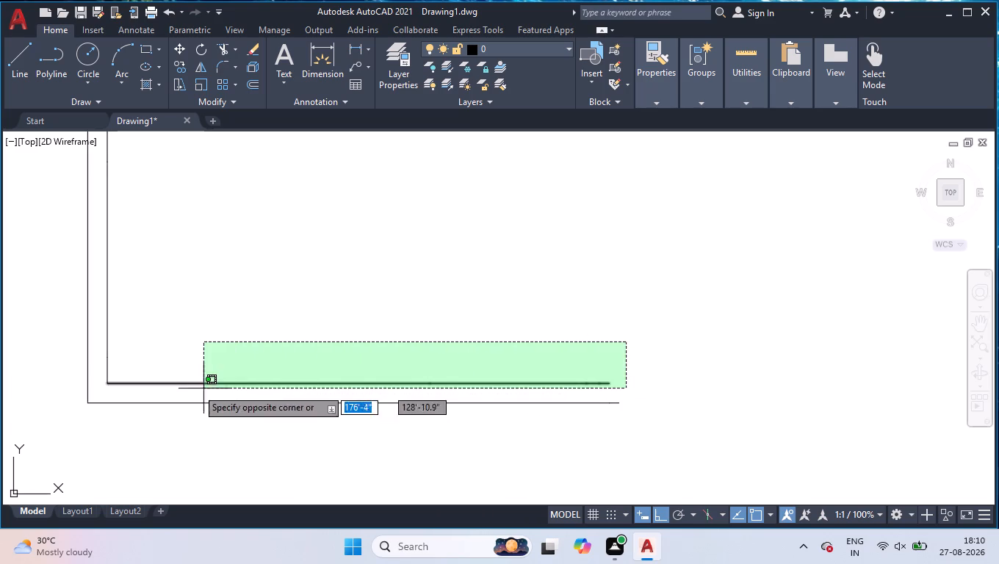
pyautogui.click(115, 389)
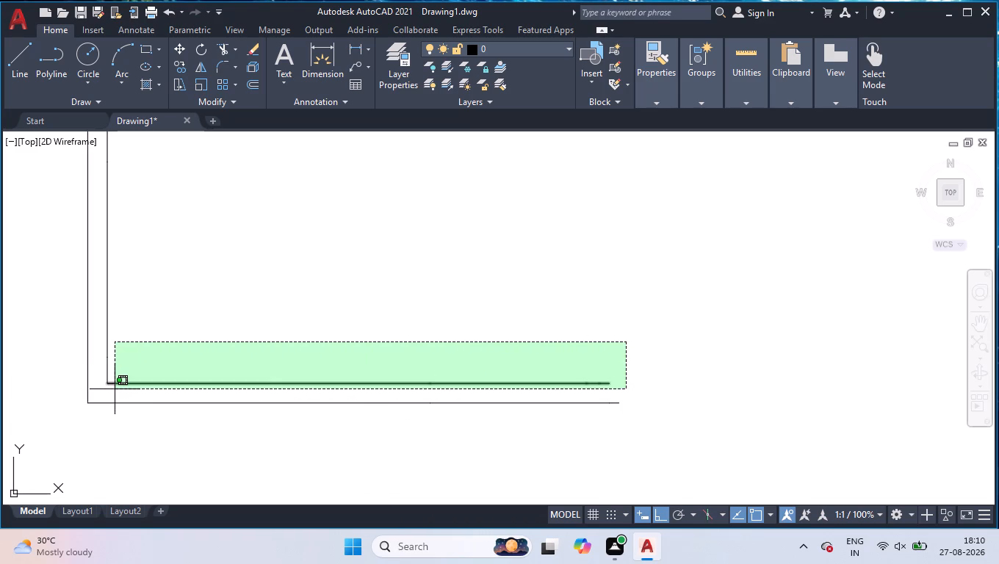
pyautogui.press('j')
pyautogui.press('Return')
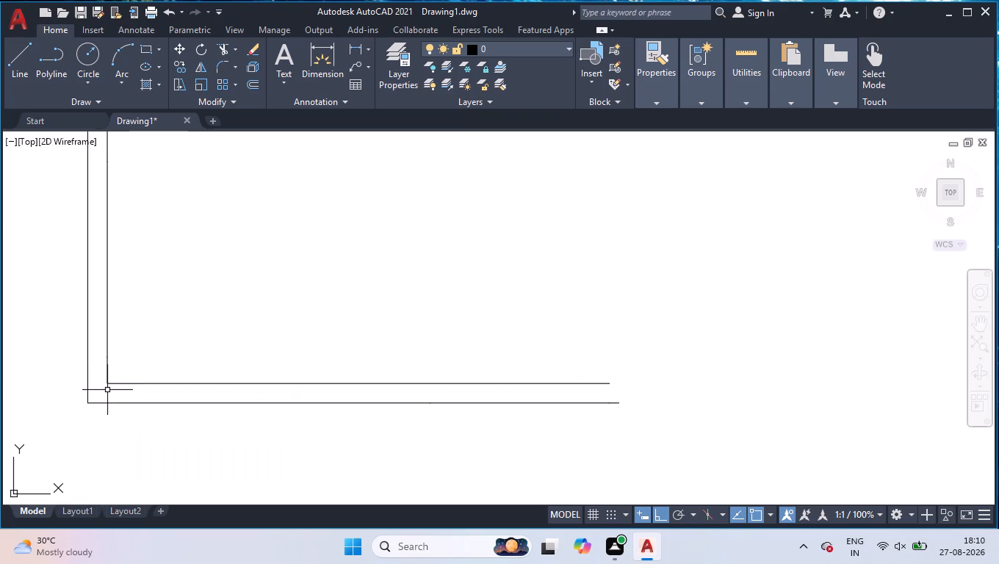
# Join the collinear segments of the bottom outer wall line into one line.
pyautogui.click(663, 393)
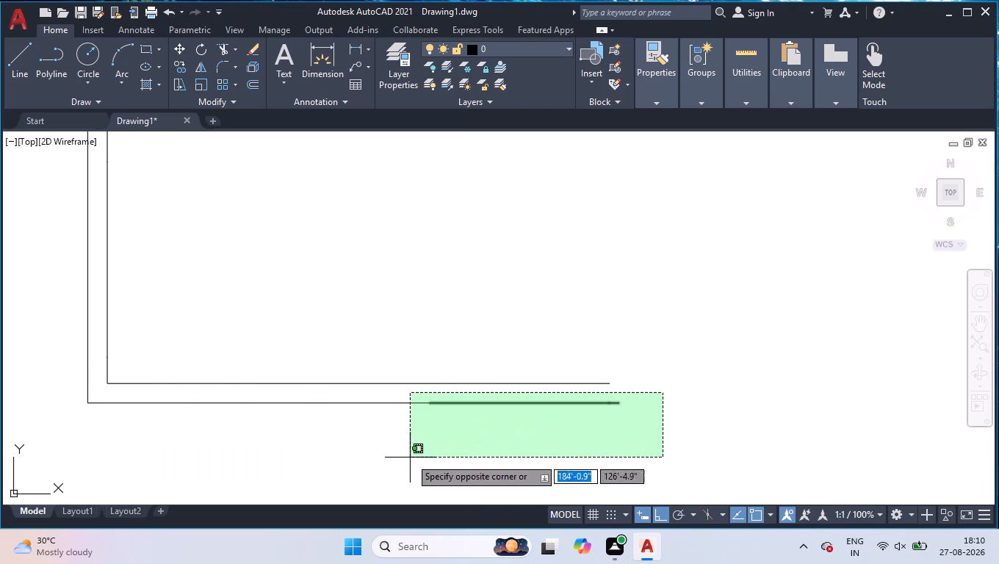
pyautogui.click(129, 466)
pyautogui.press('j')
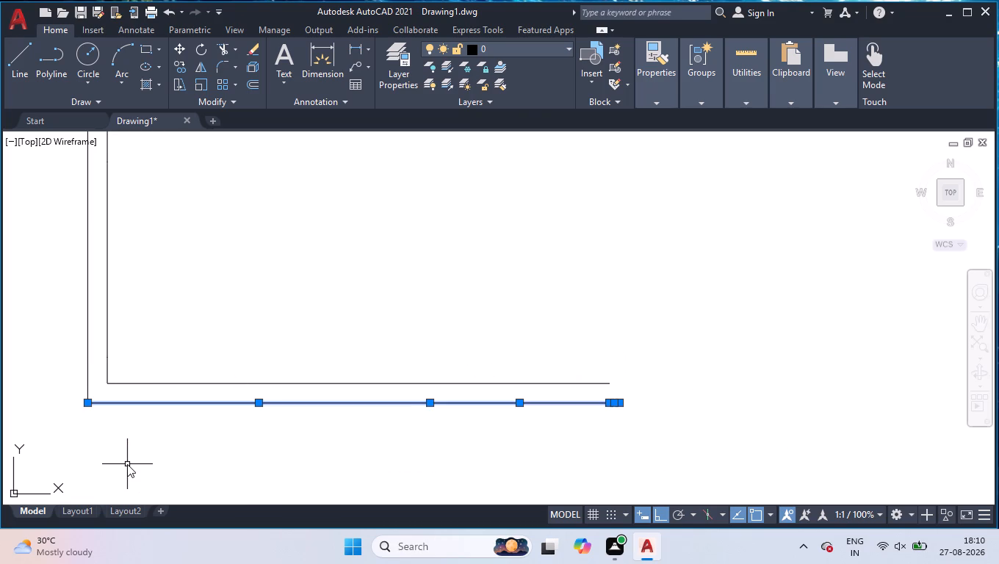
pyautogui.press('Return')
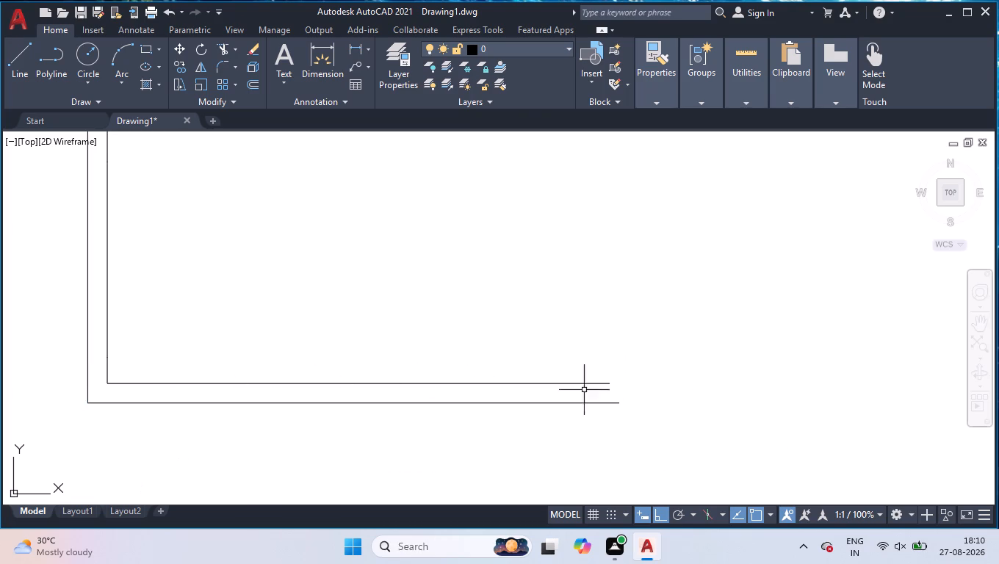
# From the bottom outer wall line's right end, draw lines 2' up, 9" left, and back down to the outer line.
pyautogui.scroll(2, 610, 554)
pyautogui.scroll(2, 743, 331)
pyautogui.scroll(-1, 517, 360)
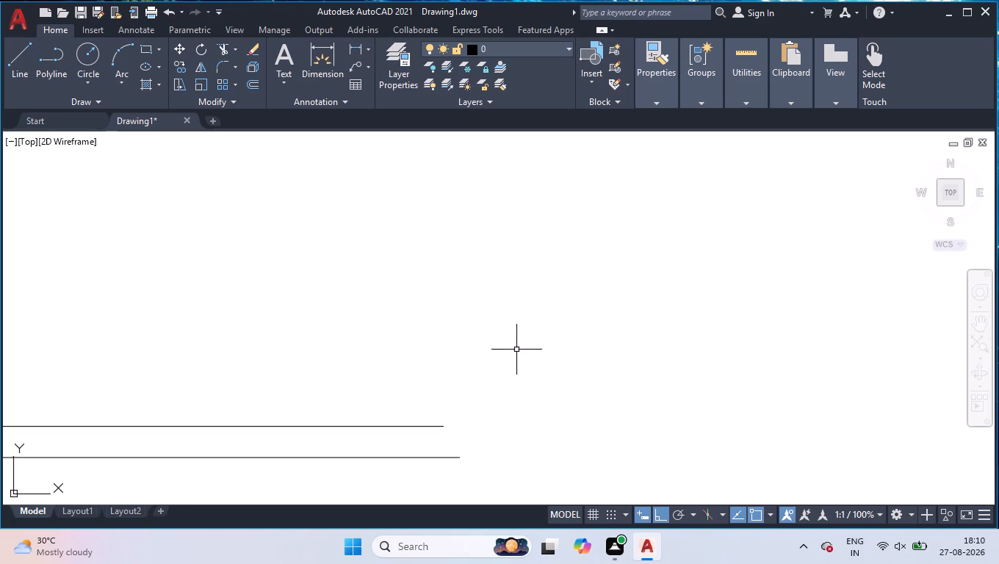
pyautogui.scroll(-1, 516, 350)
pyautogui.press('l')
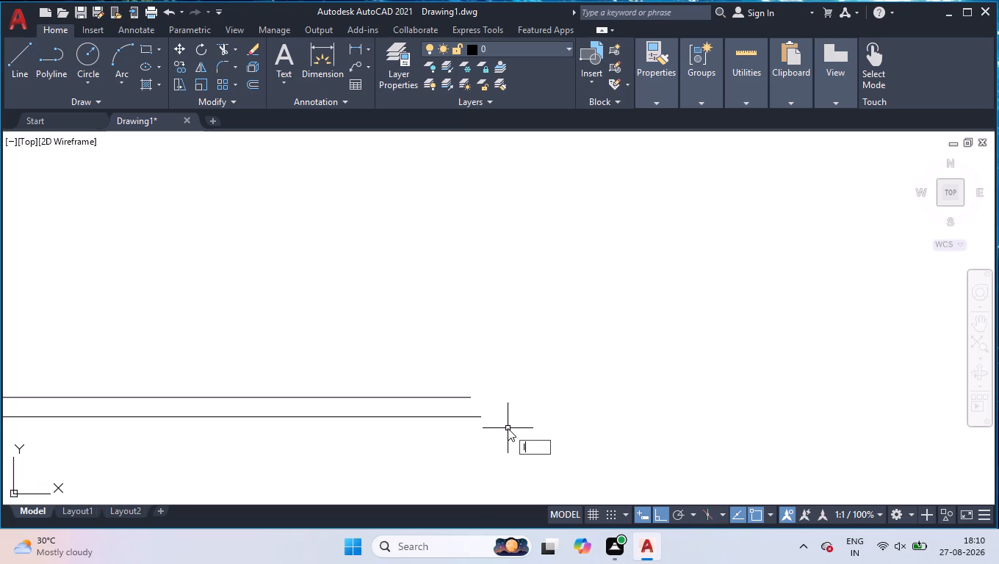
pyautogui.press('Return')
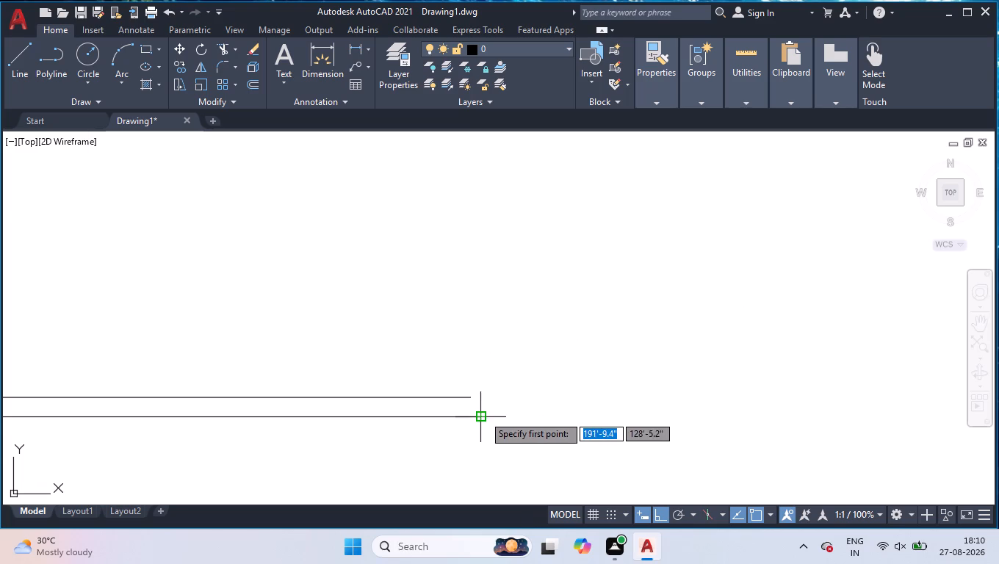
pyautogui.click(483, 415)
pyautogui.press('2')
pyautogui.press("'")
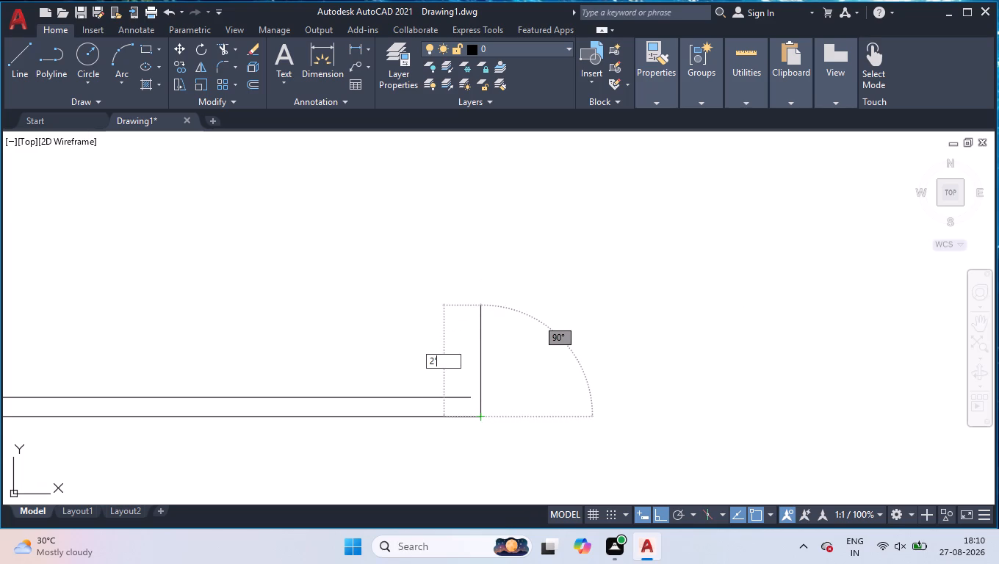
pyautogui.press('Return')
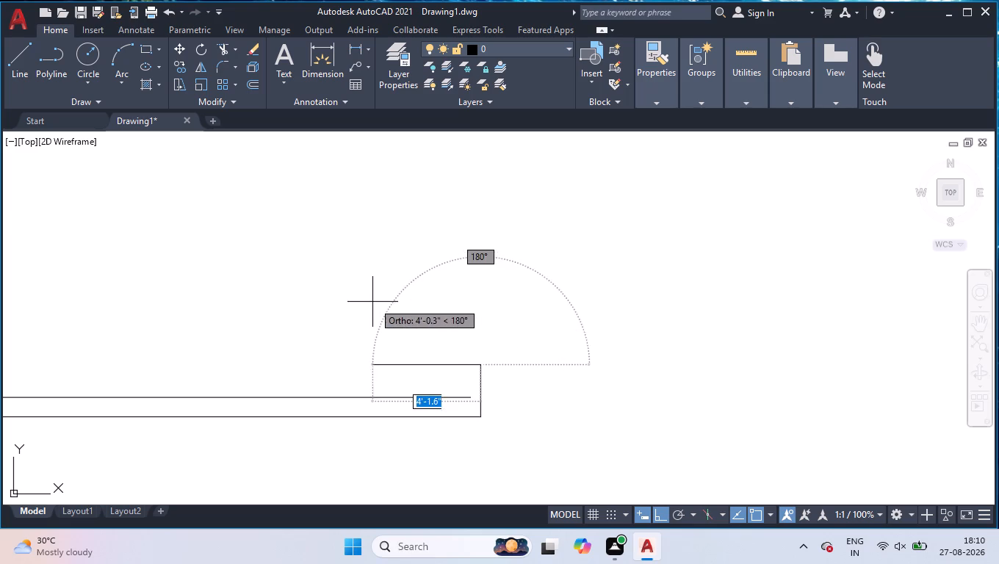
pyautogui.press('9')
pyautogui.press('Return')
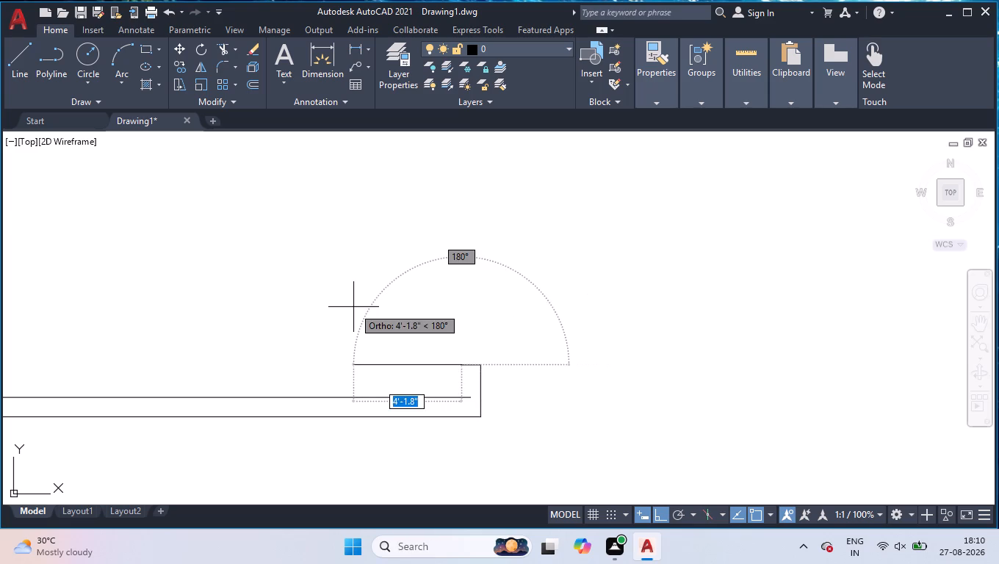
pyautogui.click(459, 420)
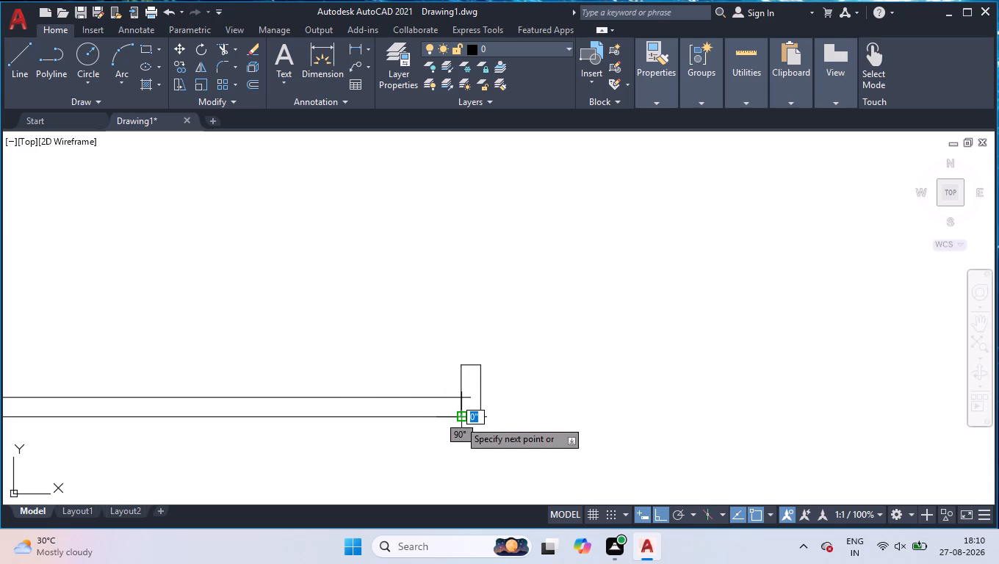
pyautogui.press('Return')
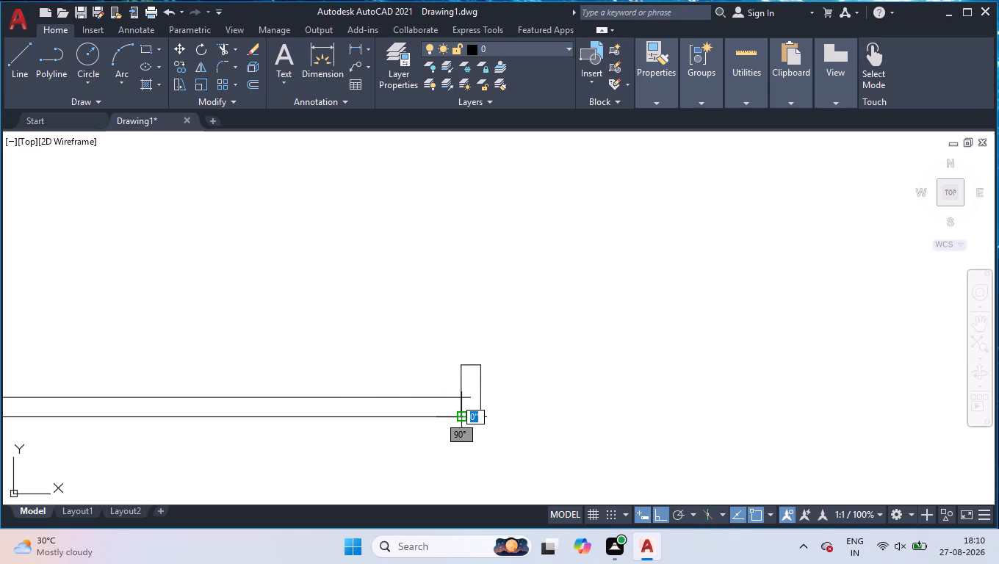
# From the top-left corner of the 2' wall stub, draw consecutive lines straight up measuring 5', 1'6", and 8".
pyautogui.press('l')
pyautogui.press('Return')
pyautogui.click(461, 364)
pyautogui.scroll(-4, 424, 247)
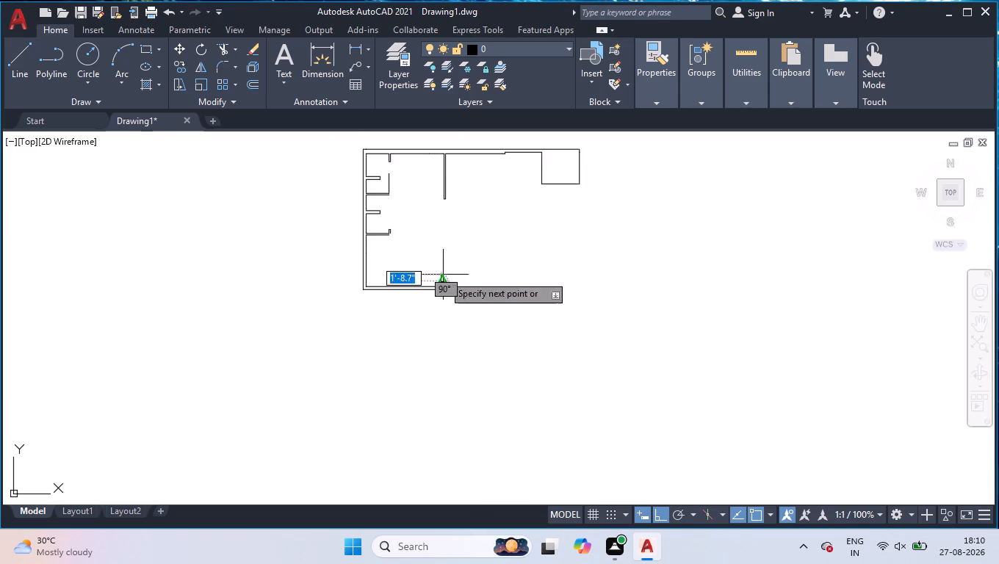
pyautogui.scroll(3, 433, 220)
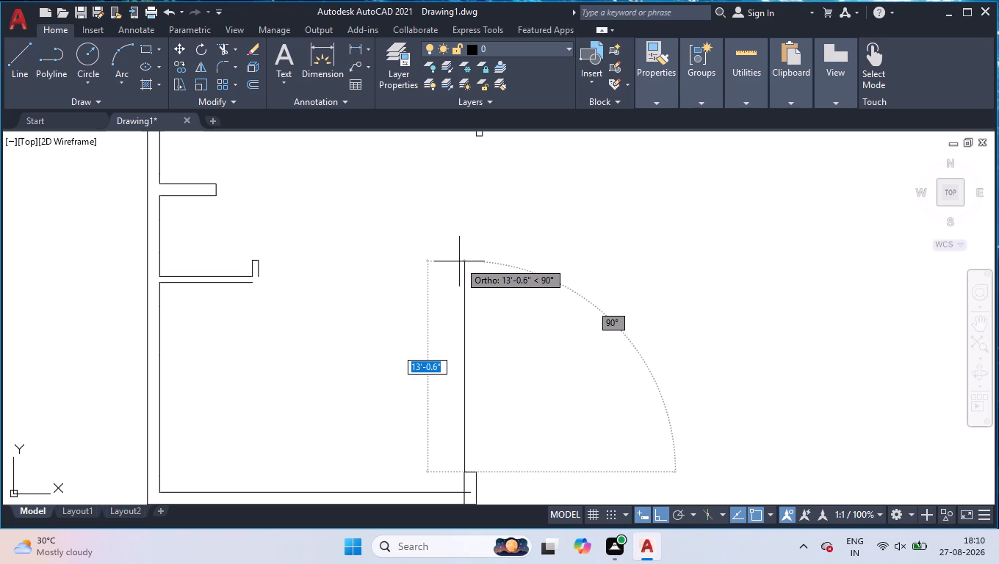
pyautogui.press('5')
pyautogui.press("'")
pyautogui.press('Return')
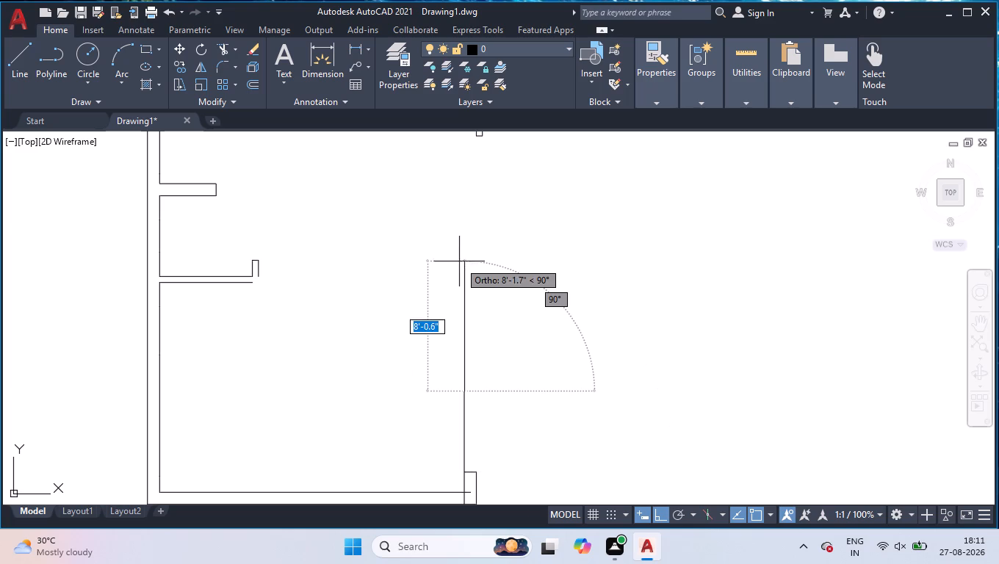
pyautogui.write("1'6")
pyautogui.press('Return')
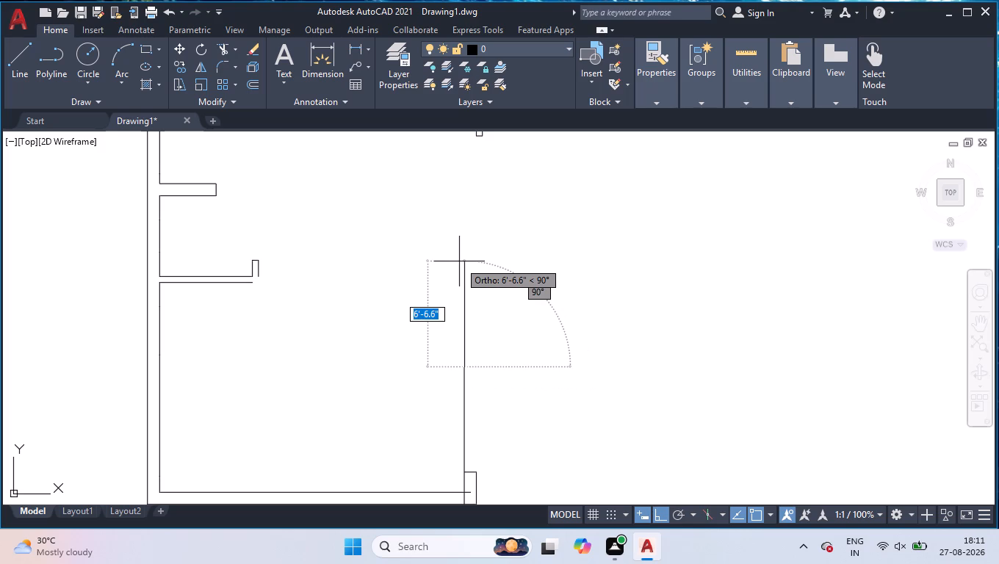
pyautogui.press('8')
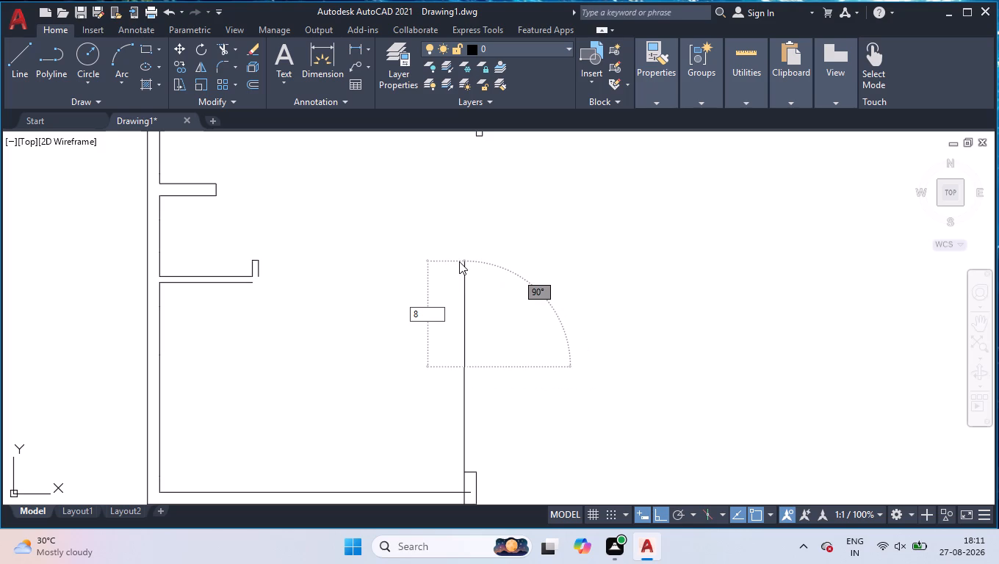
pyautogui.press('Return')
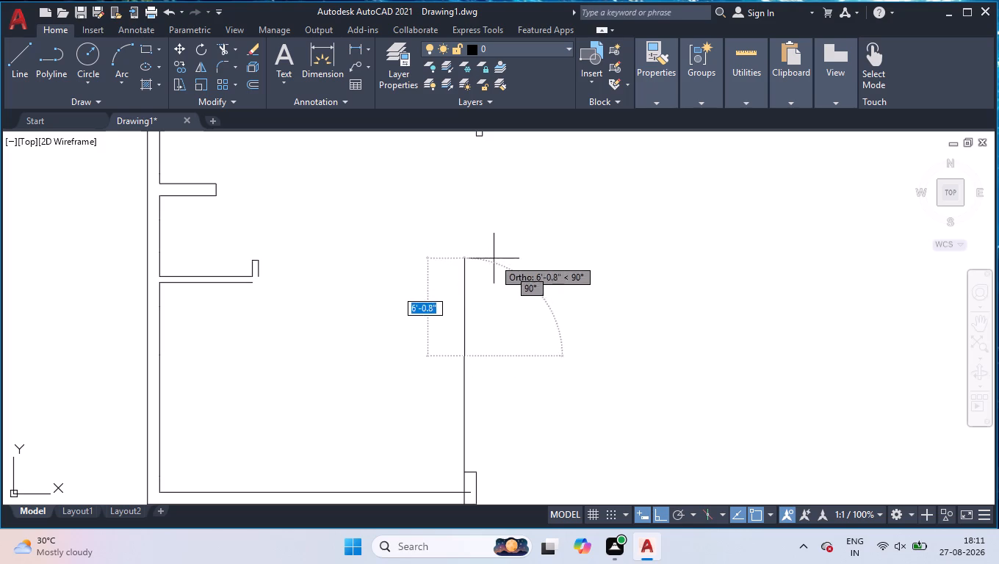
# Continue the line 4.5" right and straight back down to the stub's top edge, closing off the thin wall.
pyautogui.write('4.5')
pyautogui.press('Return')
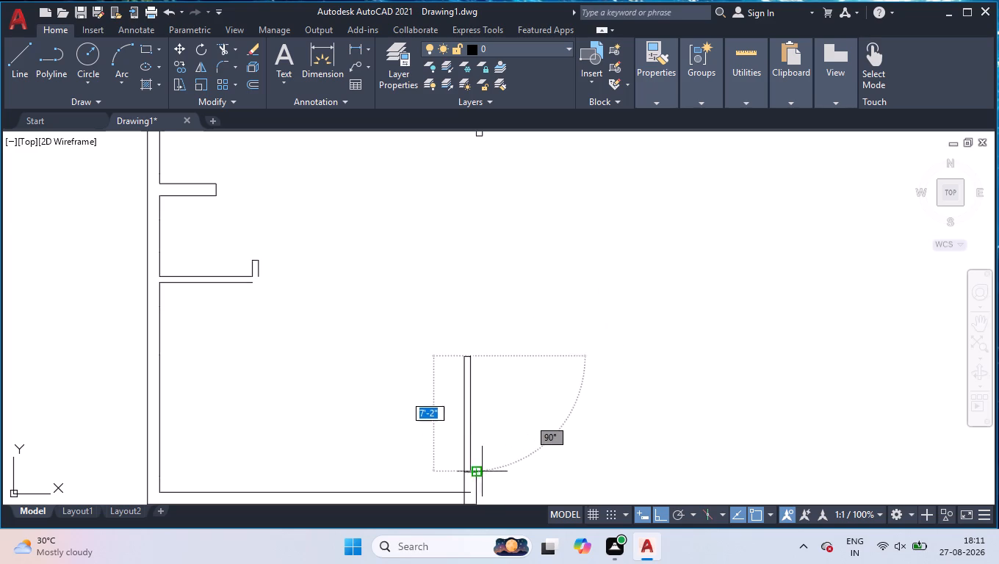
pyautogui.scroll(4, 464, 481)
pyautogui.click(499, 438)
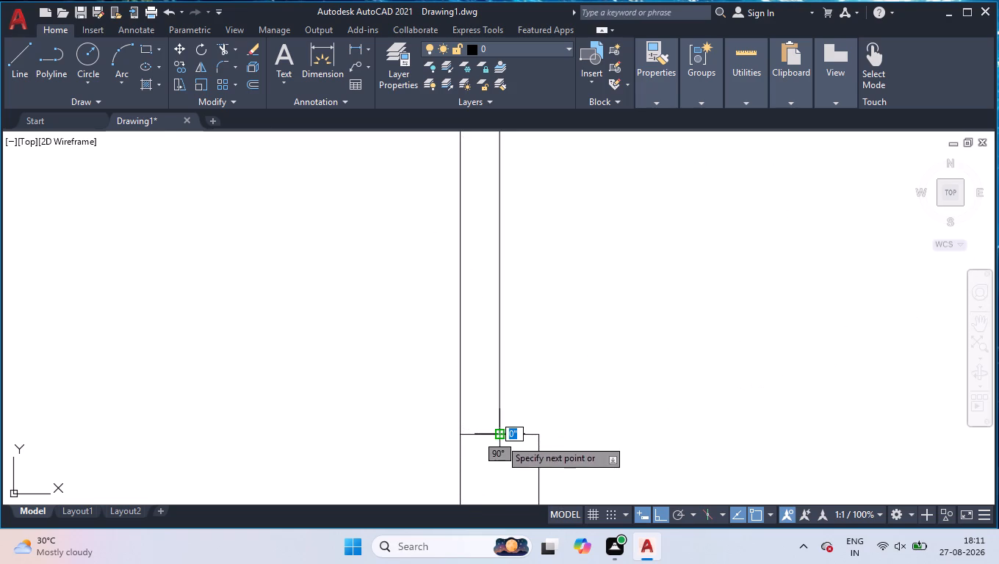
pyautogui.press('Return')
# Move the thin vertical wall right so its lower-right corner meets the stub's top-right corner.
pyautogui.scroll(-2, 467, 425)
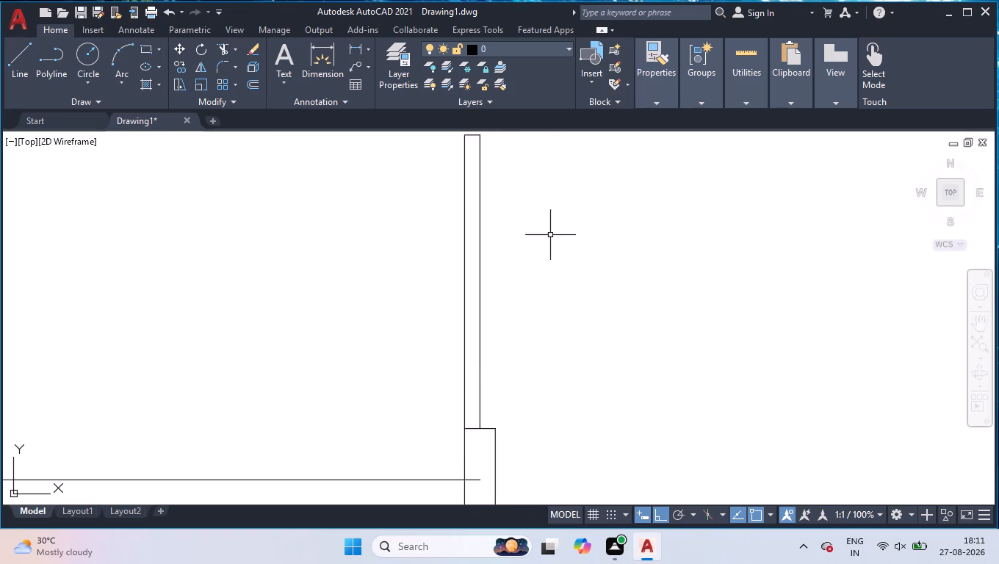
pyautogui.scroll(-1, 553, 250)
pyautogui.click(529, 152)
pyautogui.click(451, 325)
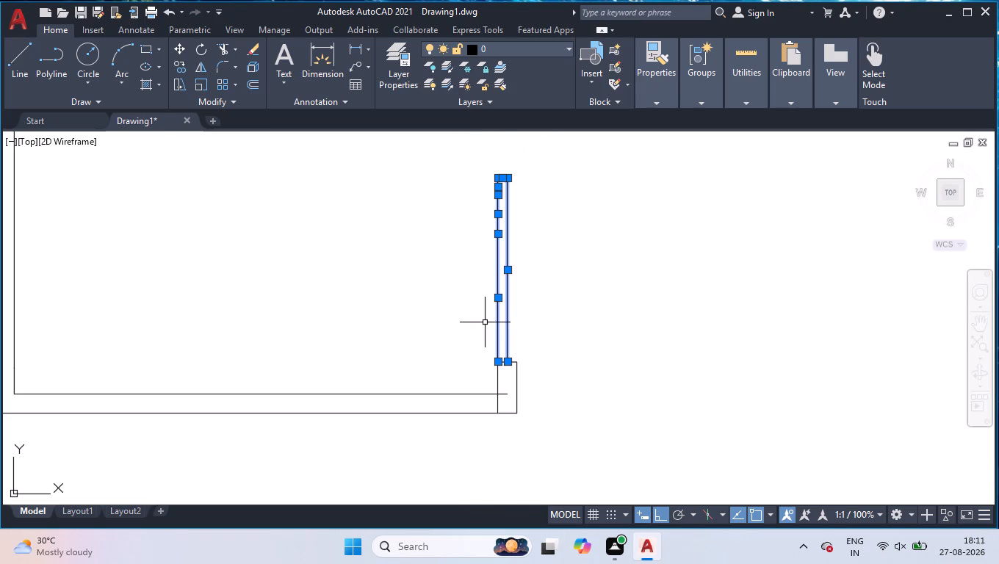
pyautogui.write('mov')
pyautogui.press('Return')
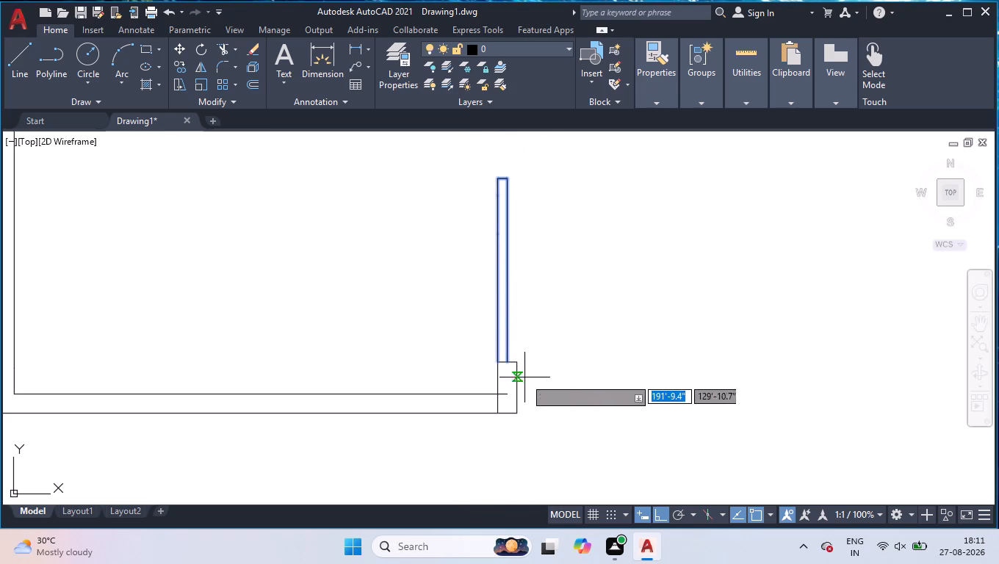
pyautogui.scroll(3, 511, 362)
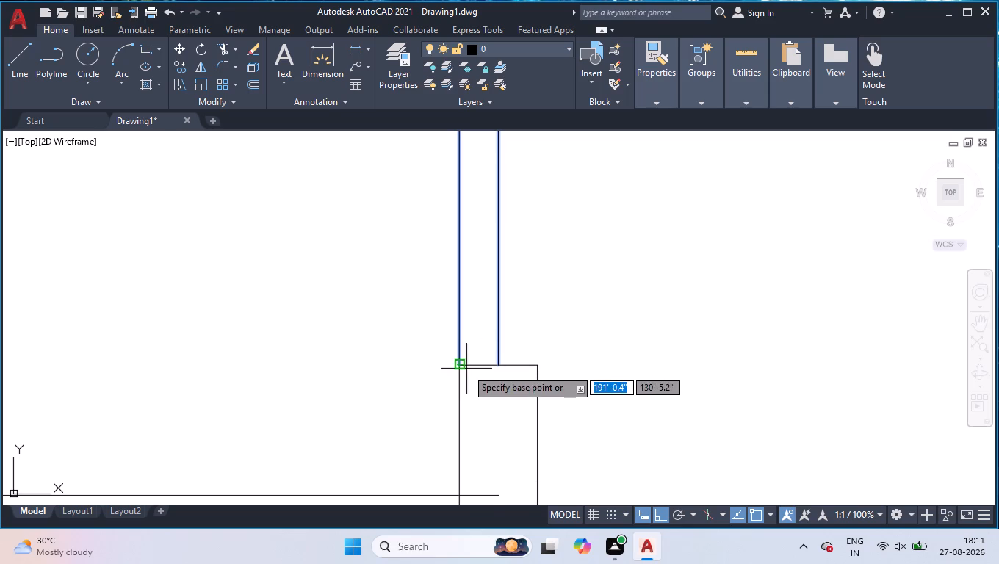
pyautogui.click(497, 363)
pyautogui.click(538, 361)
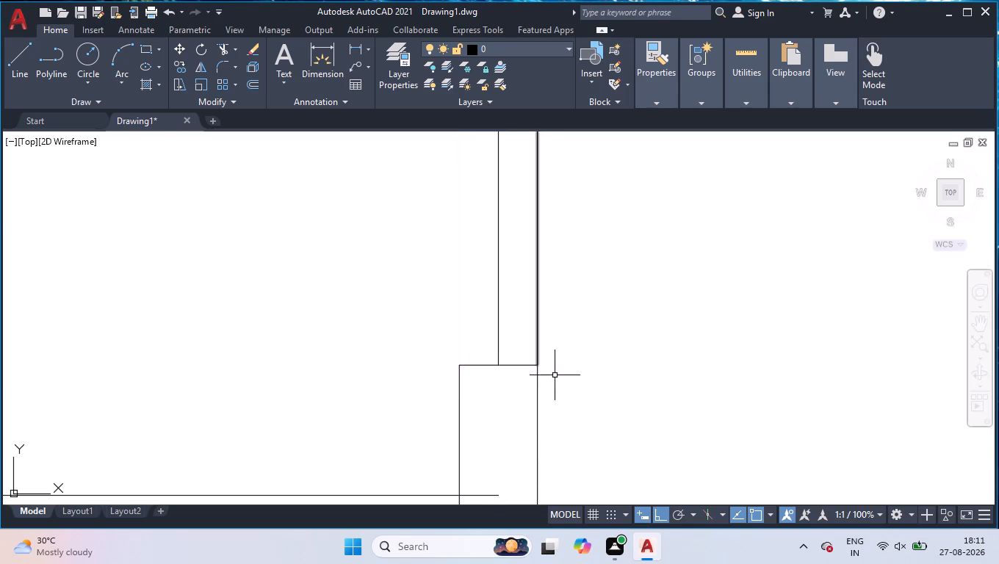
# From the stub's top-right corner, draw consecutive horizontal lines to the right measuring 6" and 2'.
pyautogui.scroll(-5, 555, 376)
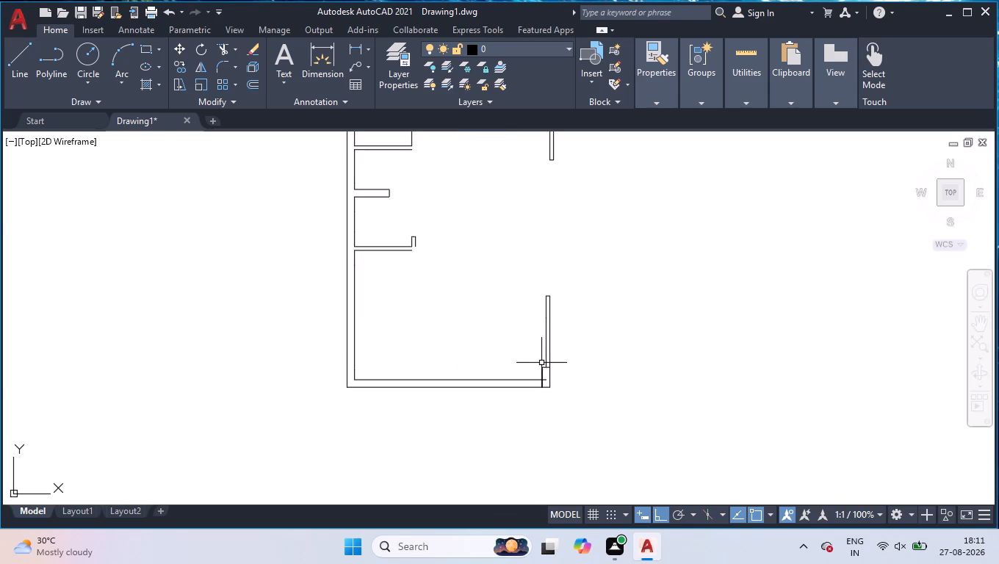
pyautogui.scroll(2, 541, 363)
pyautogui.scroll(2, 585, 403)
pyautogui.press('l')
pyautogui.press('Return')
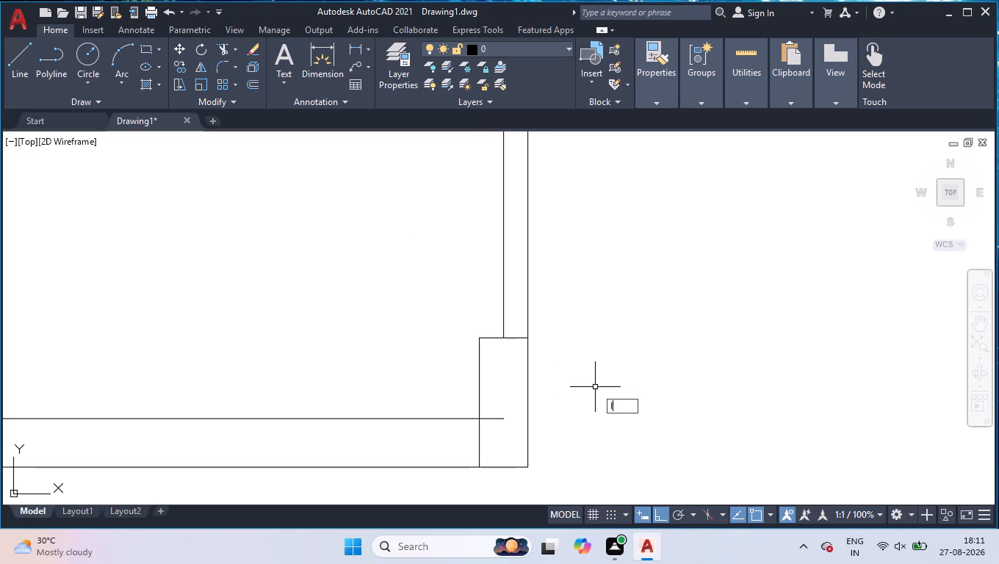
pyautogui.click(529, 335)
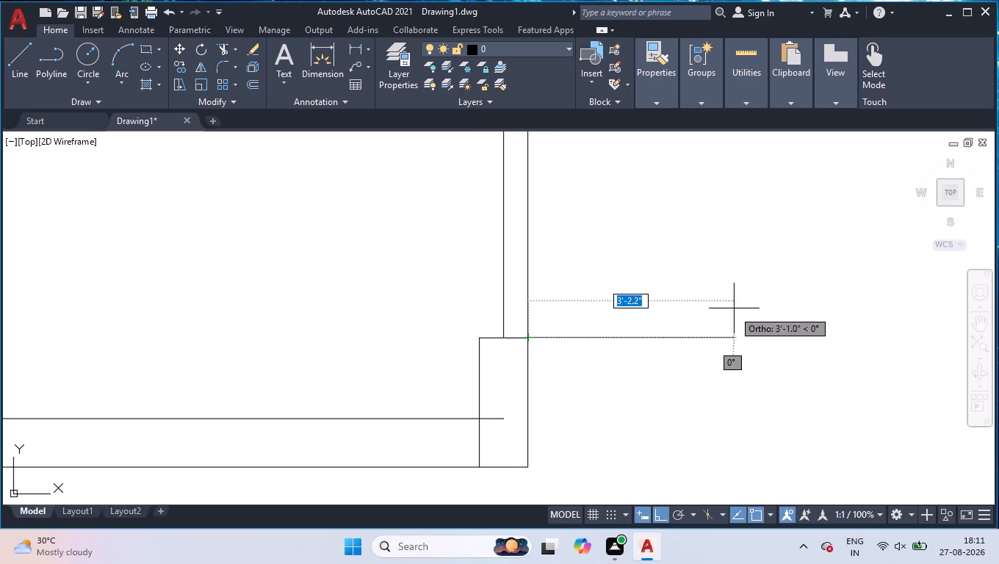
pyautogui.press('6')
pyautogui.press('Return')
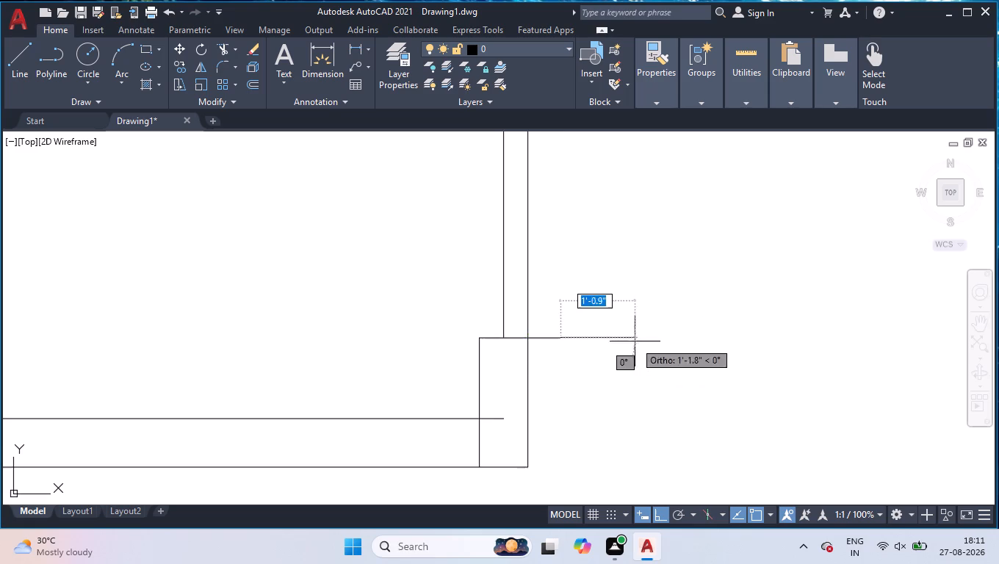
pyautogui.scroll(-3, 553, 418)
pyautogui.write("2'")
pyautogui.press('Return')
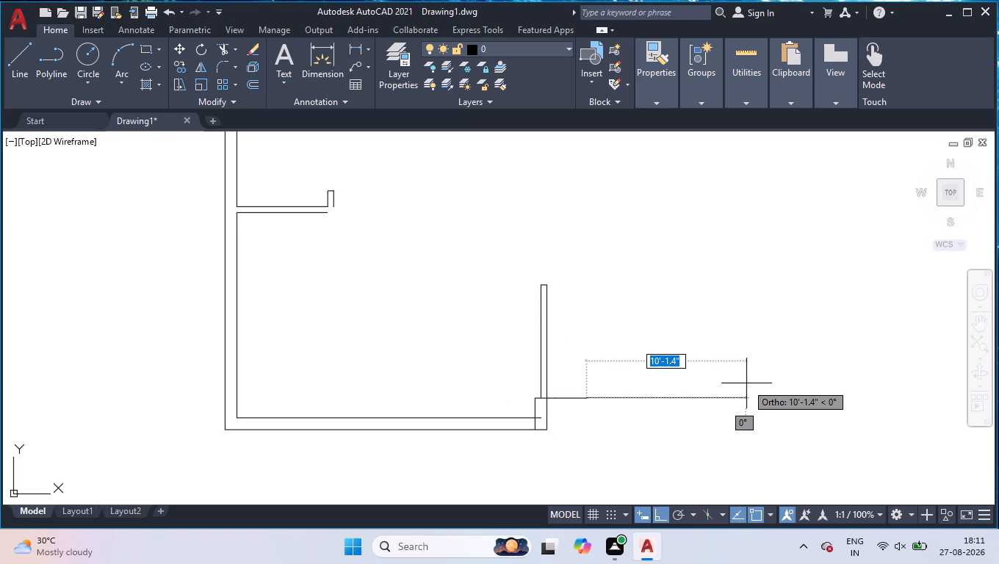
# Continue the horizontal line to the right with segments of 10'1.5", 2', and 6", and end it there.
pyautogui.write("10'1.2")
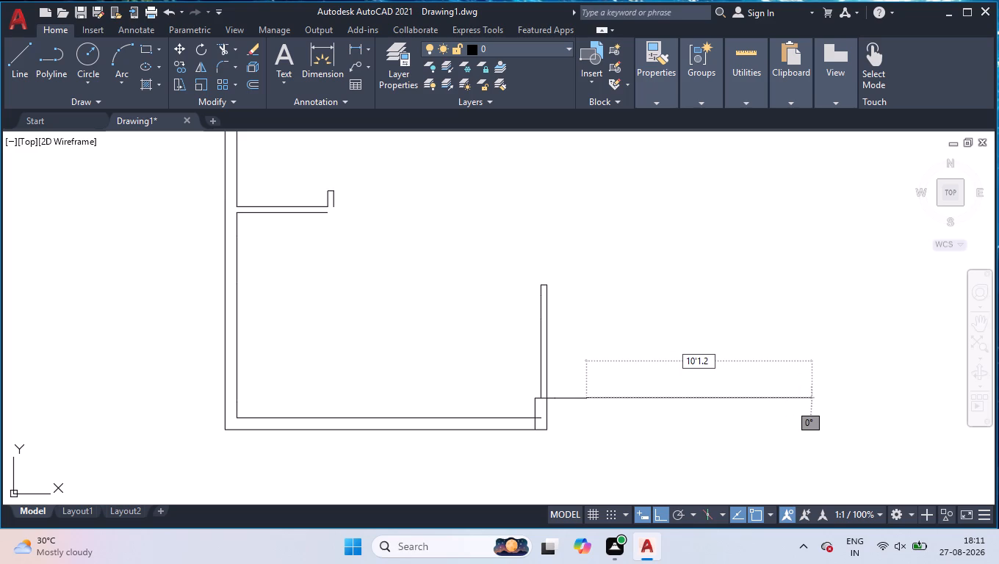
pyautogui.press('BackSpace')
pyautogui.press('5')
pyautogui.press('Return')
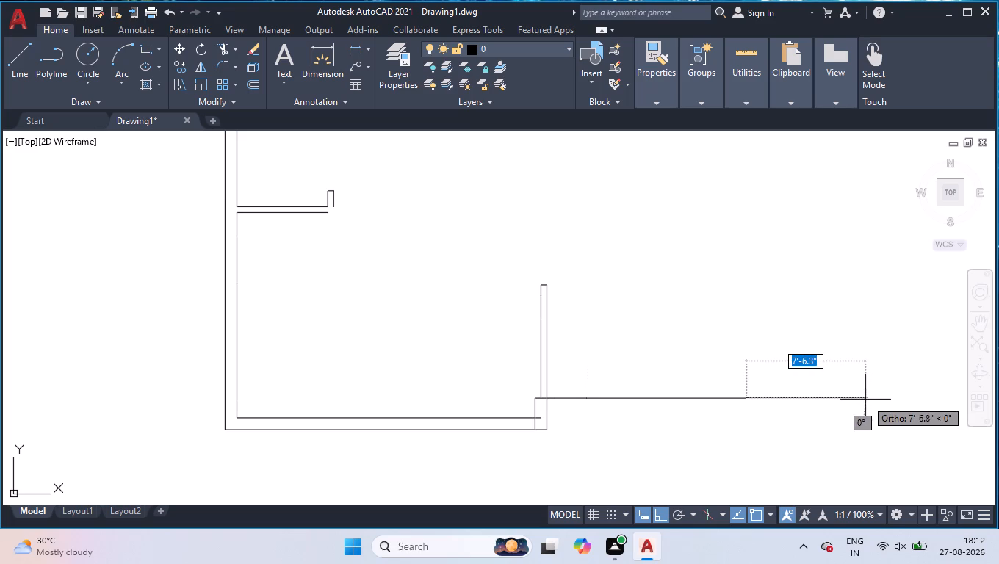
pyautogui.write("2'")
pyautogui.press('Return')
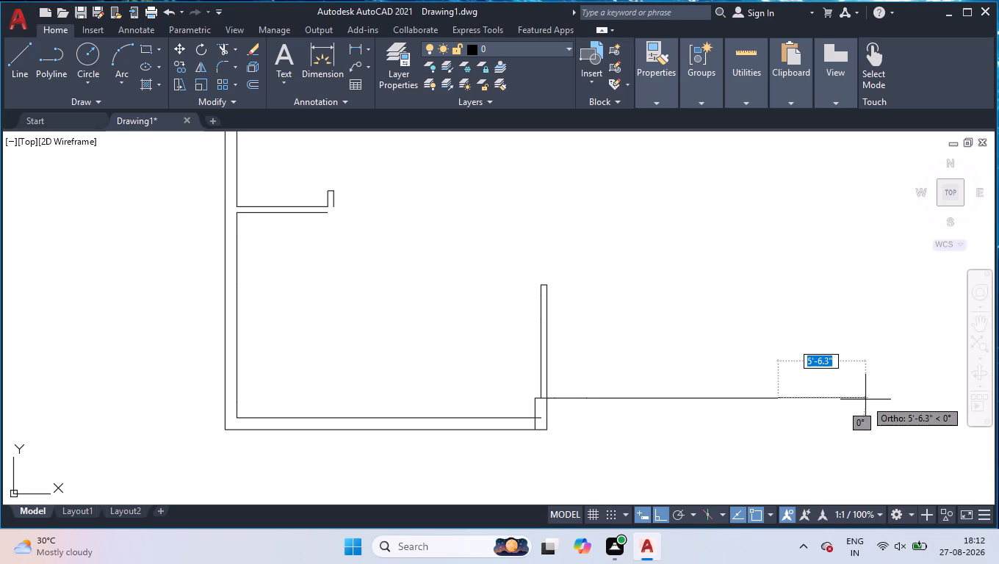
pyautogui.press('6')
pyautogui.press('Return')
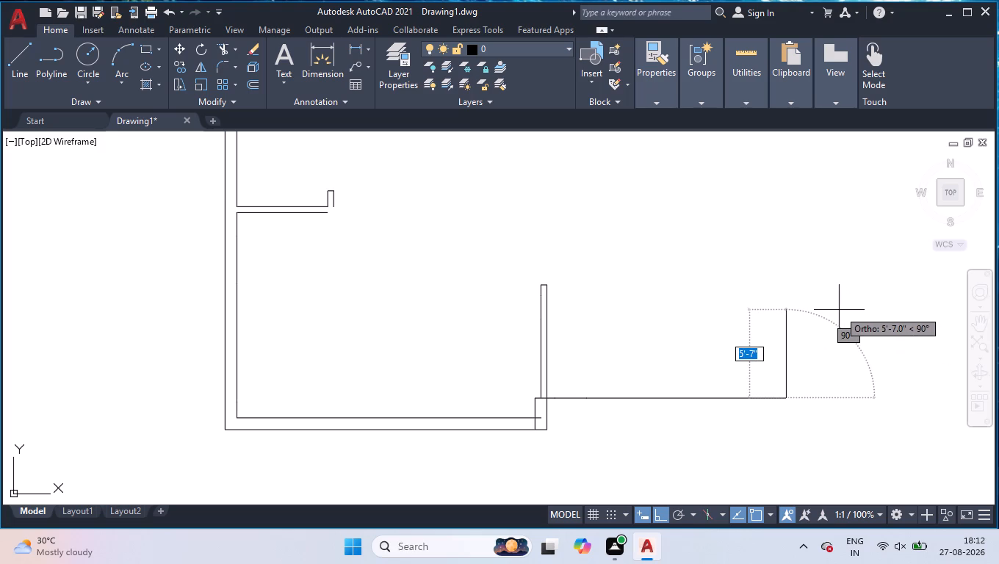
pyautogui.press('Return')
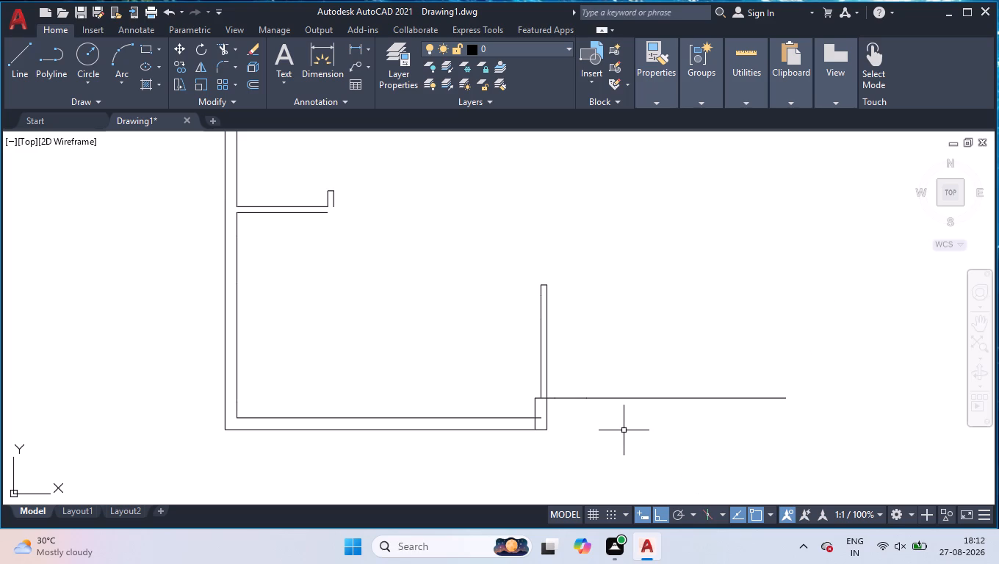
# Join the collinear horizontal segments running right from the stub into one line.
pyautogui.scroll(1, 624, 430)
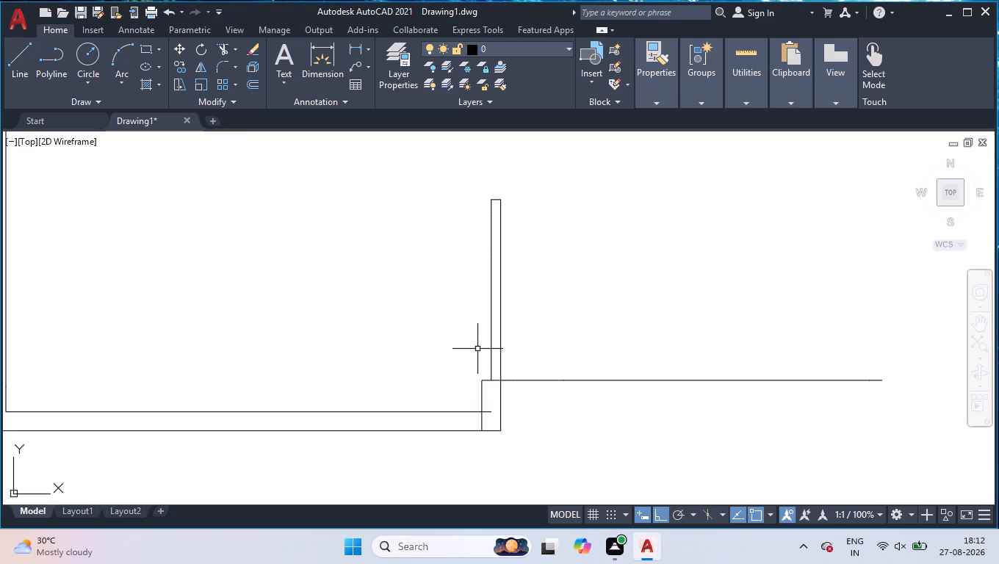
pyautogui.click(921, 342)
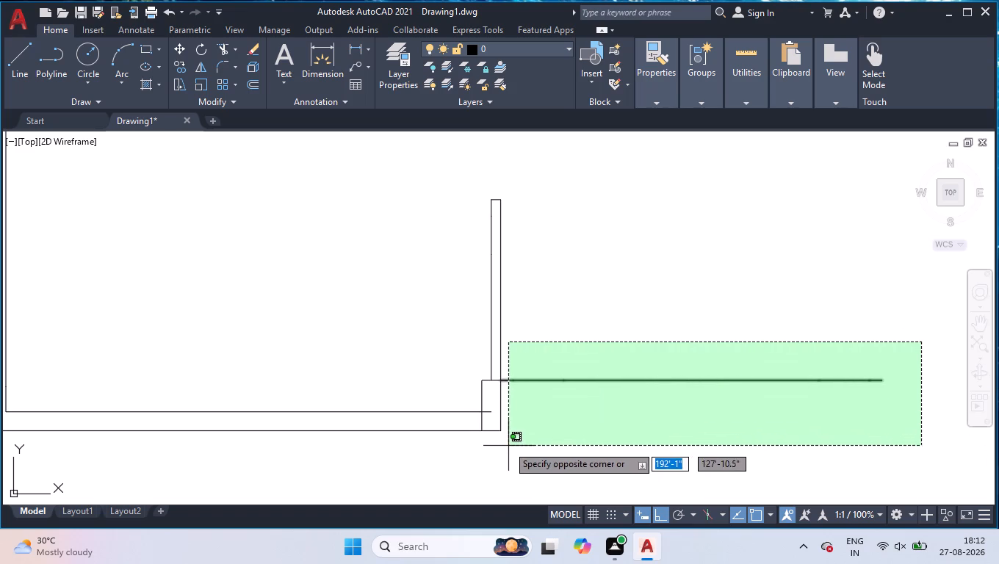
pyautogui.click(508, 442)
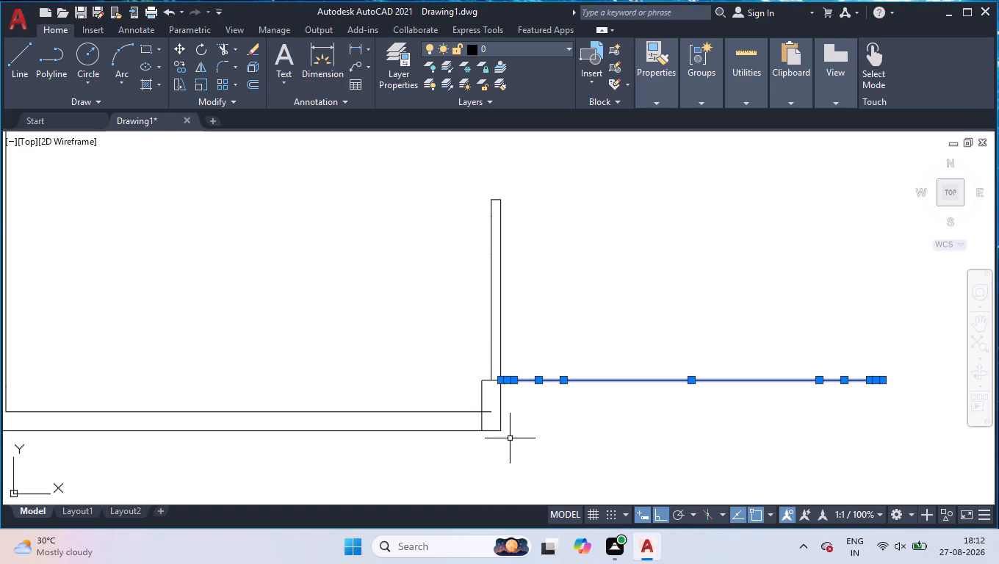
pyautogui.press('j')
pyautogui.press('Return')
# Offset the joined horizontal line 9" downward to form the wall's second face.
pyautogui.write('off')
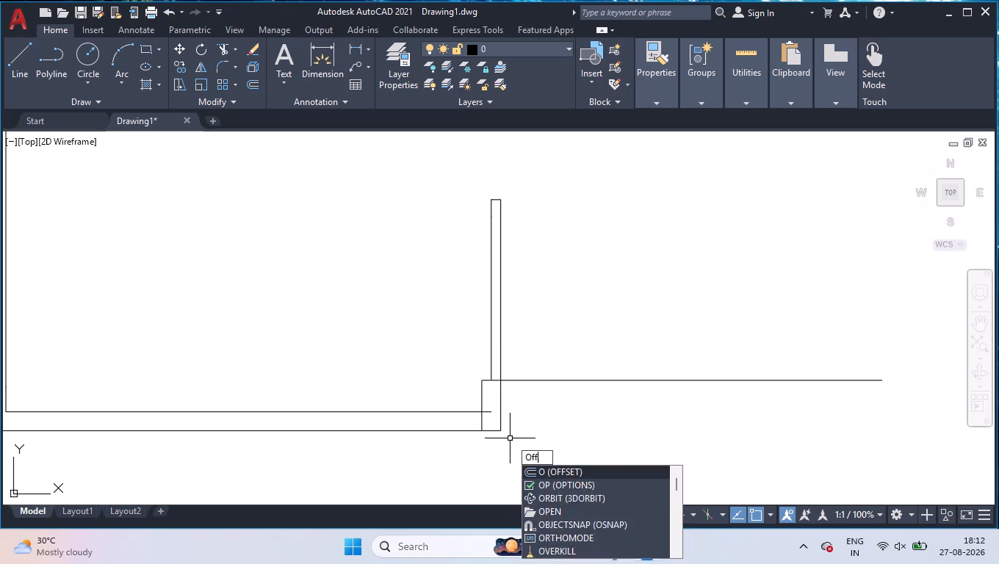
pyautogui.press('Return')
pyautogui.press('9')
pyautogui.press('Return')
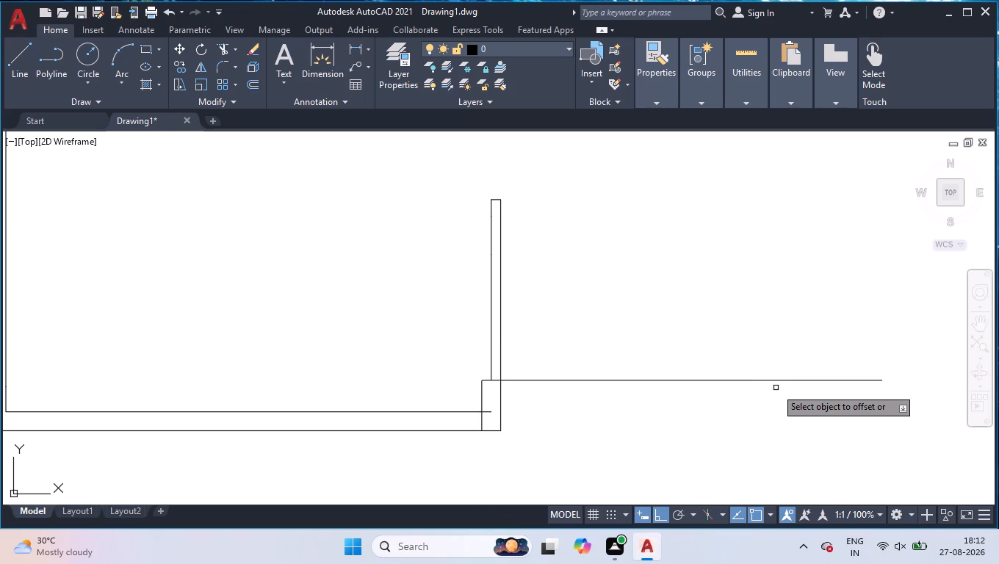
pyautogui.click(775, 381)
pyautogui.click(759, 425)
pyautogui.press('Return')
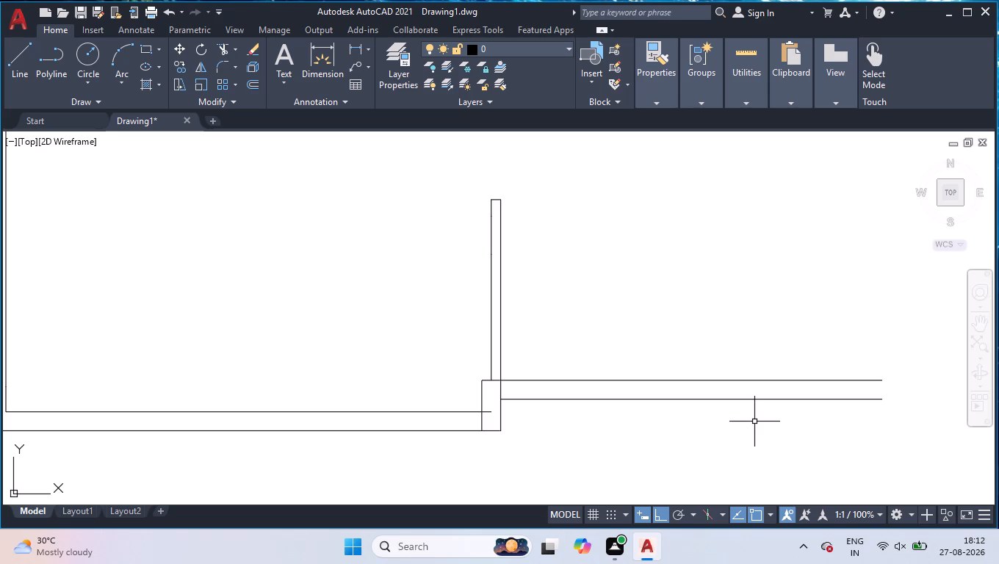
# Draw a vertical line 1'-3" down from the right end of the lower wall face, level with the outer wall's bottom edge.
pyautogui.press('l')
pyautogui.press('Return')
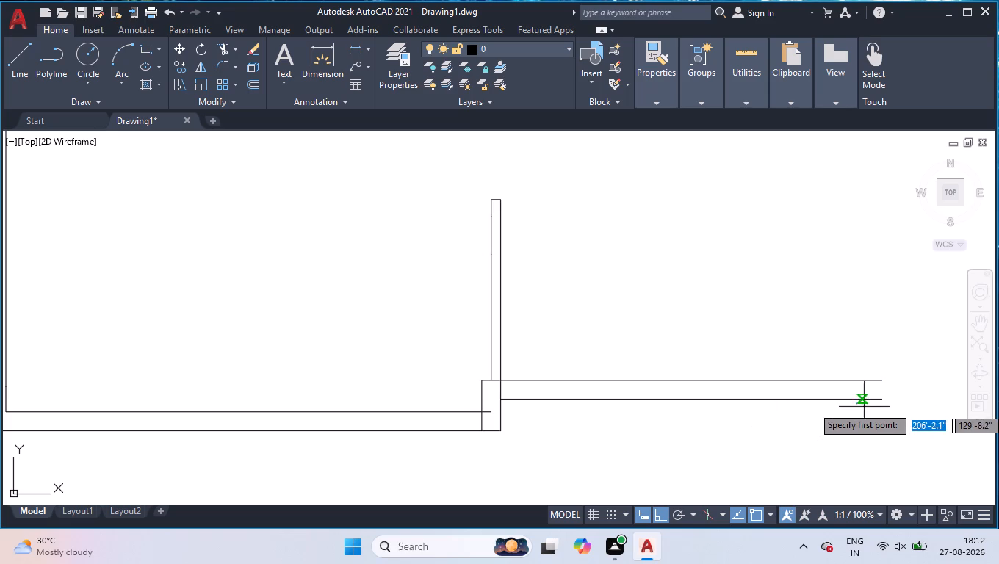
pyautogui.scroll(2, 900, 406)
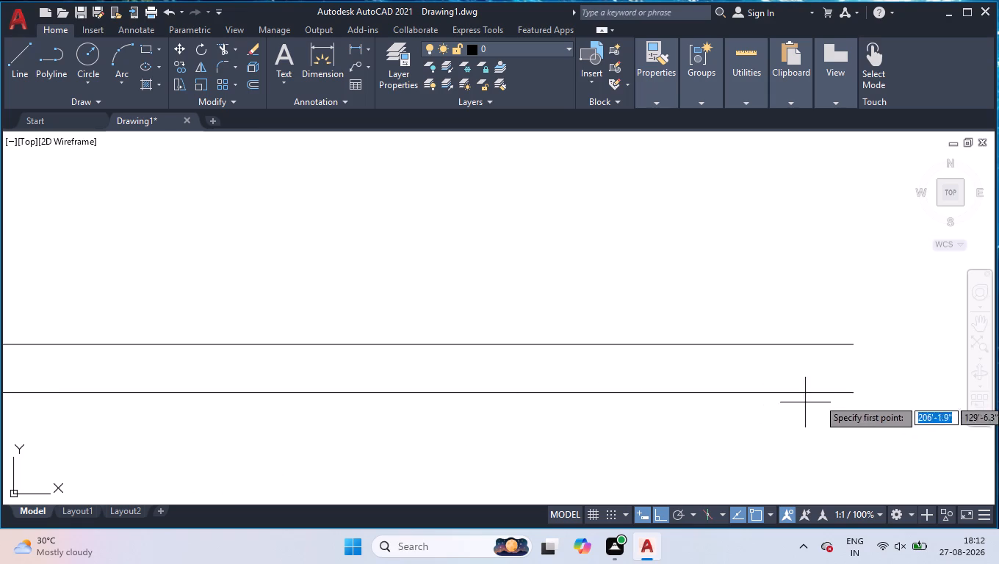
pyautogui.click(855, 394)
pyautogui.scroll(-3, 843, 444)
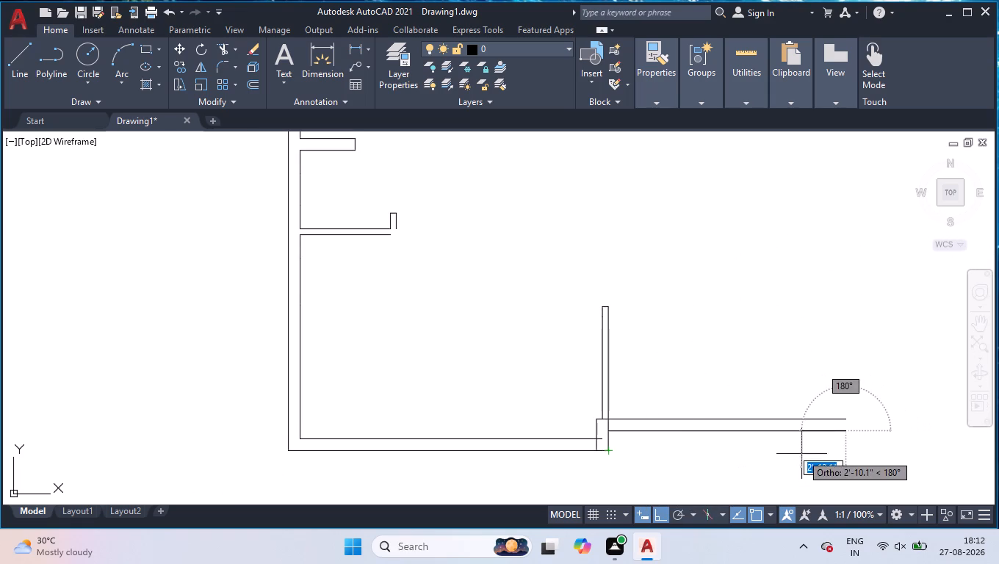
pyautogui.click(844, 449)
# Continue the line horizontally to the right with two consecutive 4.5" segments.
pyautogui.scroll(-2, 787, 491)
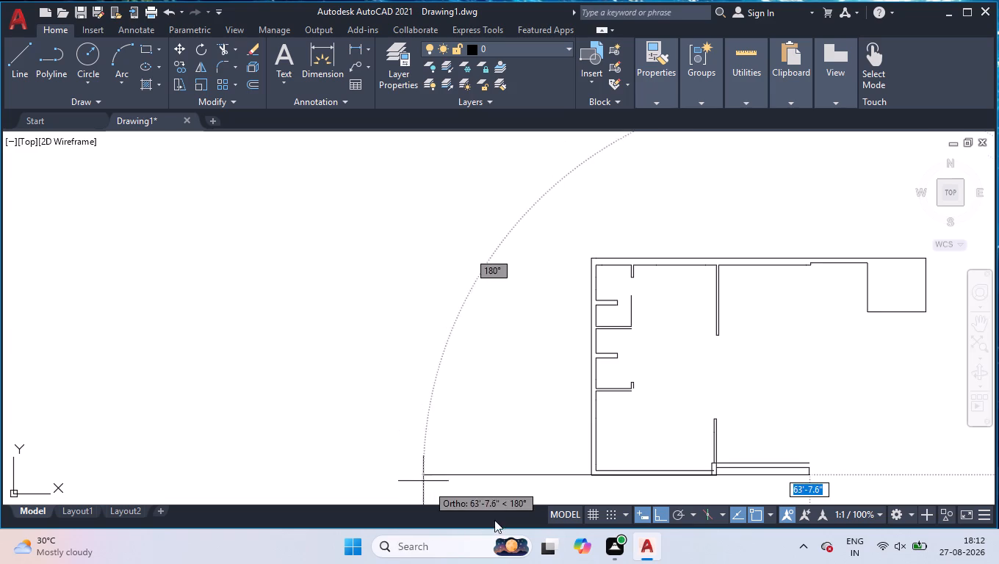
pyautogui.scroll(-2, 782, 427)
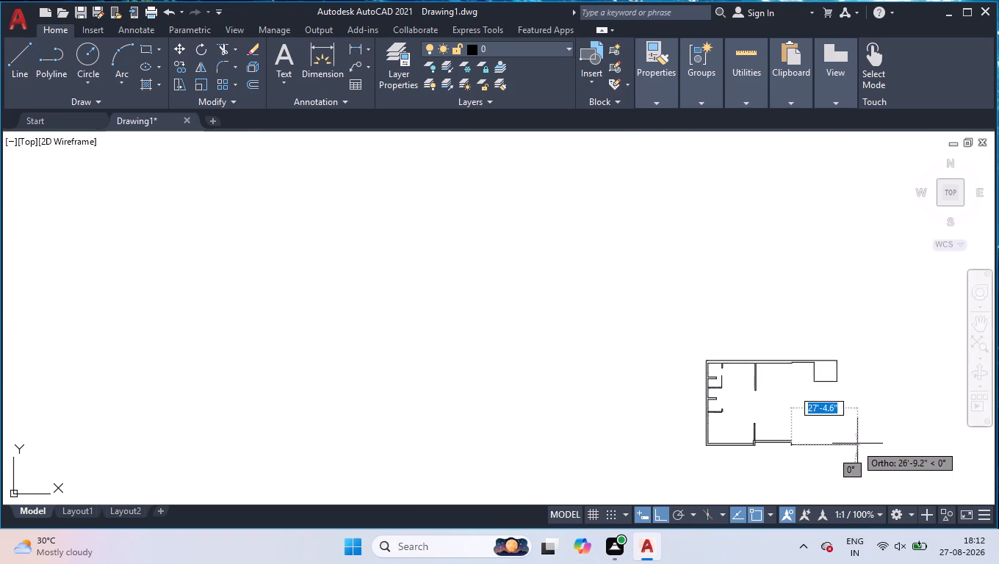
pyautogui.scroll(3, 857, 444)
pyautogui.scroll(1, 732, 448)
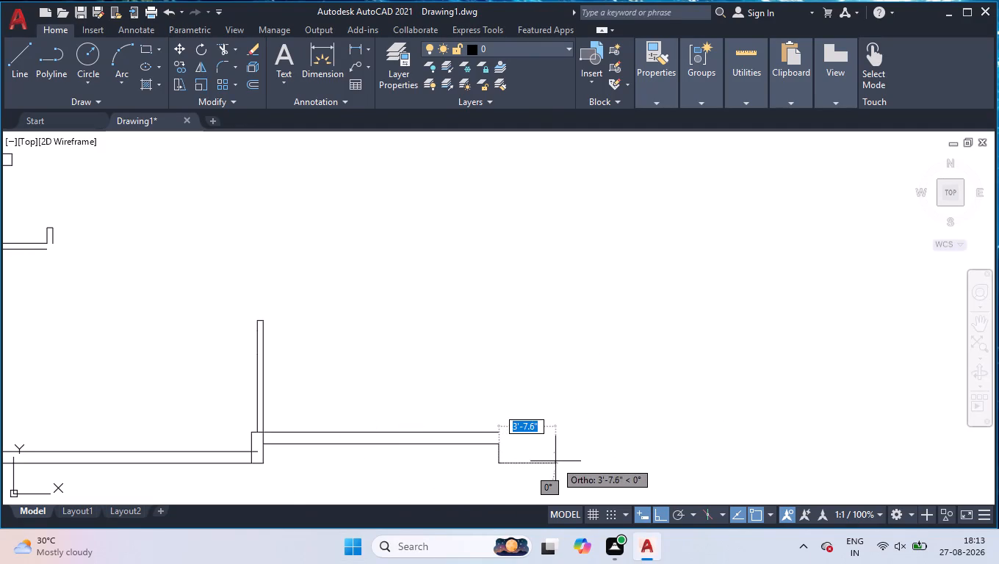
pyautogui.write('4.5')
pyautogui.press('Return')
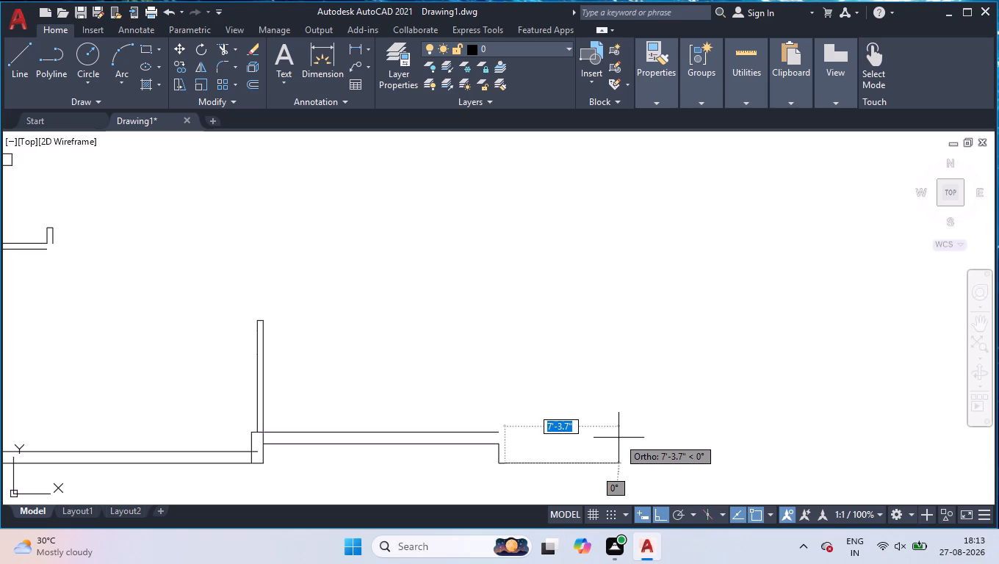
pyautogui.write('4.4')
pyautogui.press('BackSpace')
pyautogui.press('5')
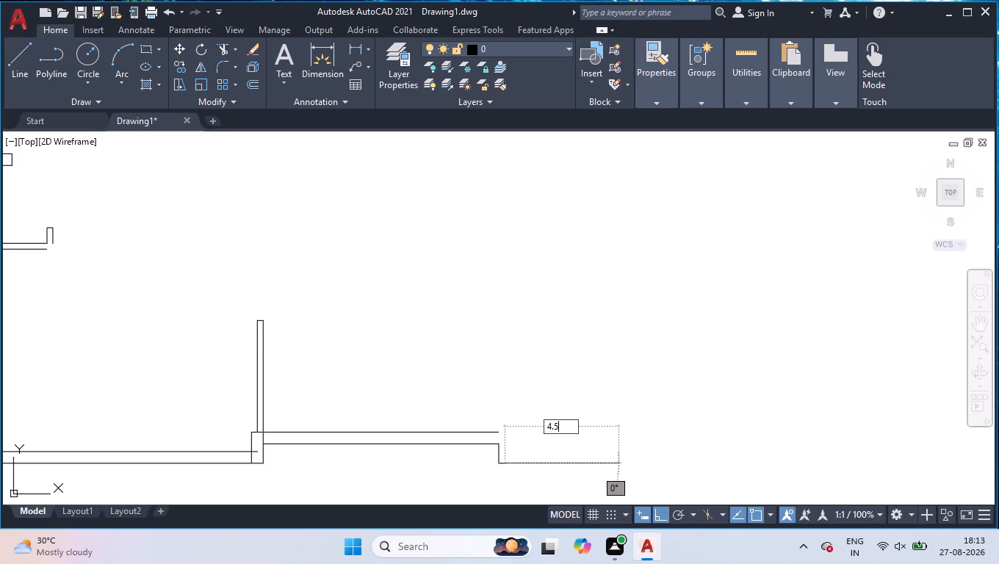
pyautogui.press('Return')
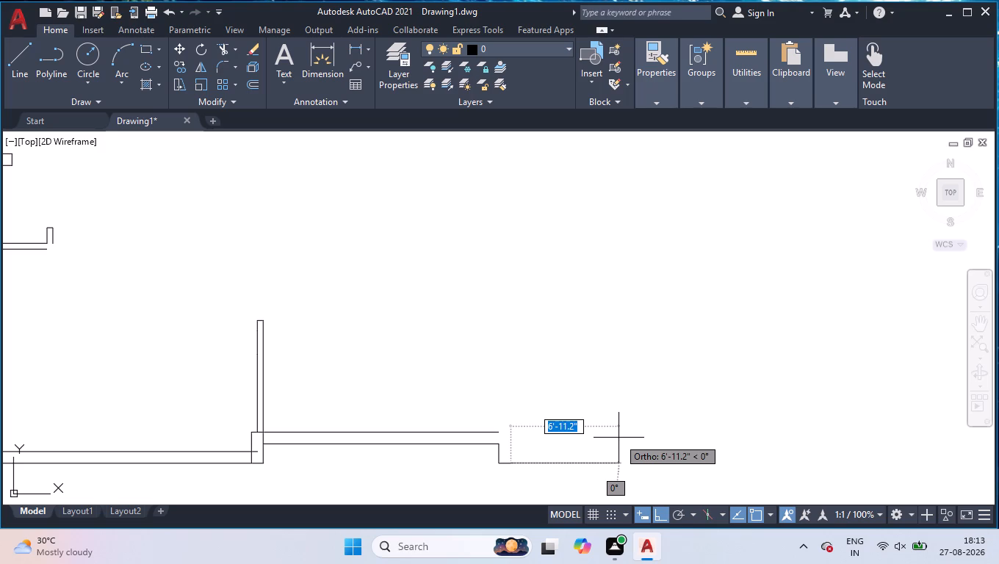
# Extend the horizontal line to the right with segments of 5'6", 2', 1', and 1'1.5", and end it there.
pyautogui.scroll(-2, 635, 299)
pyautogui.scroll(1, 715, 302)
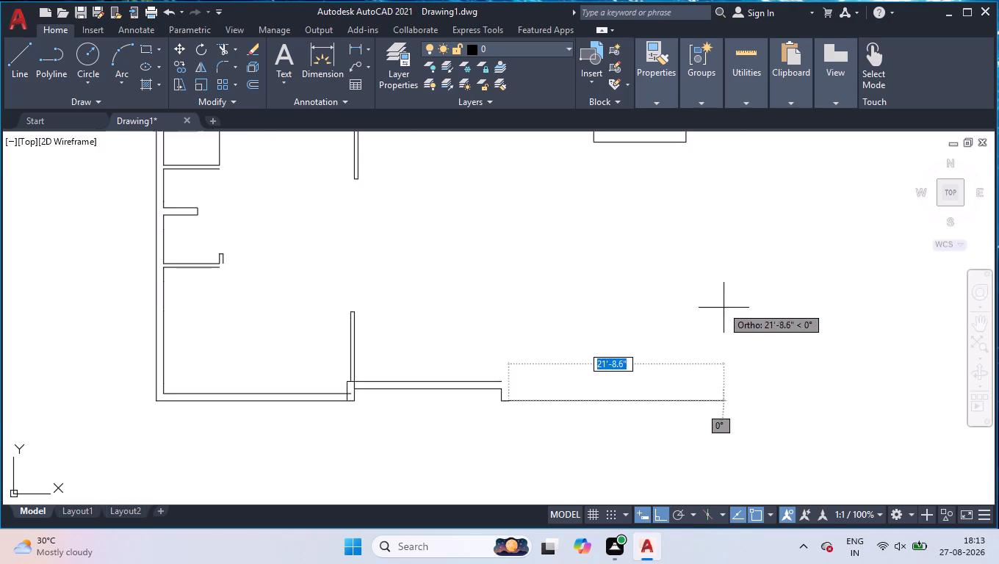
pyautogui.scroll(1, 749, 347)
pyautogui.write("5'6")
pyautogui.press('Return')
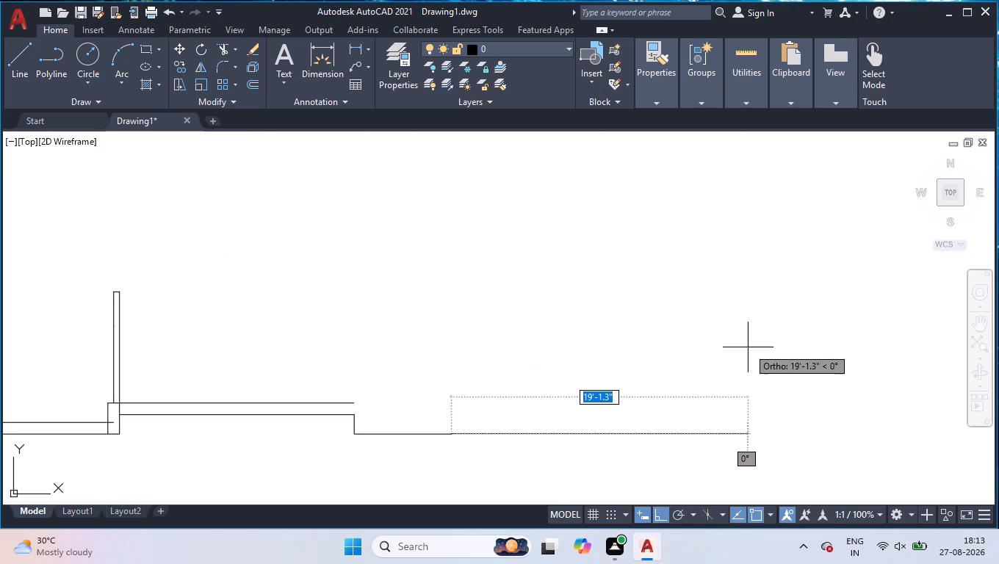
pyautogui.write("2'")
pyautogui.press('Return')
pyautogui.write("1'")
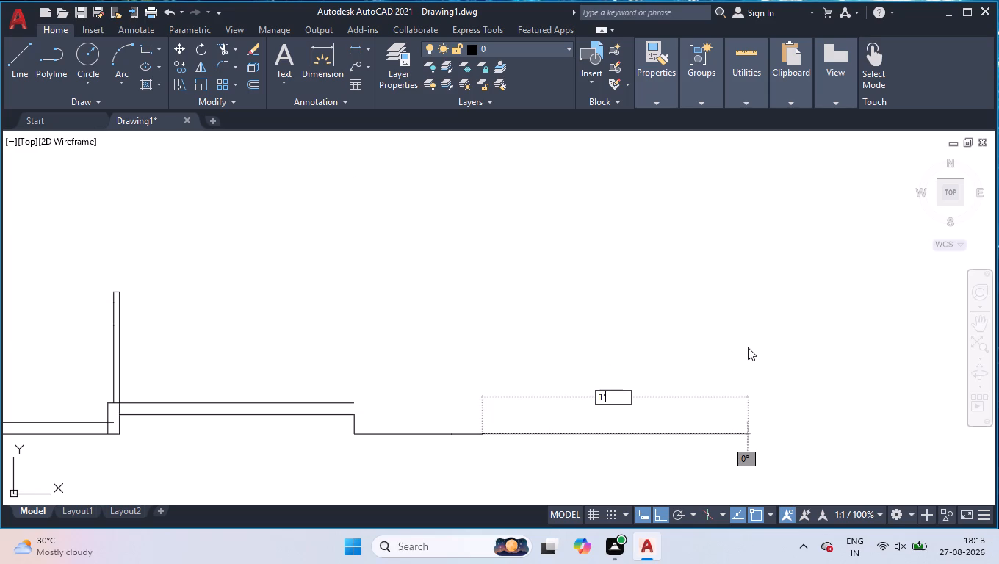
pyautogui.press('Return')
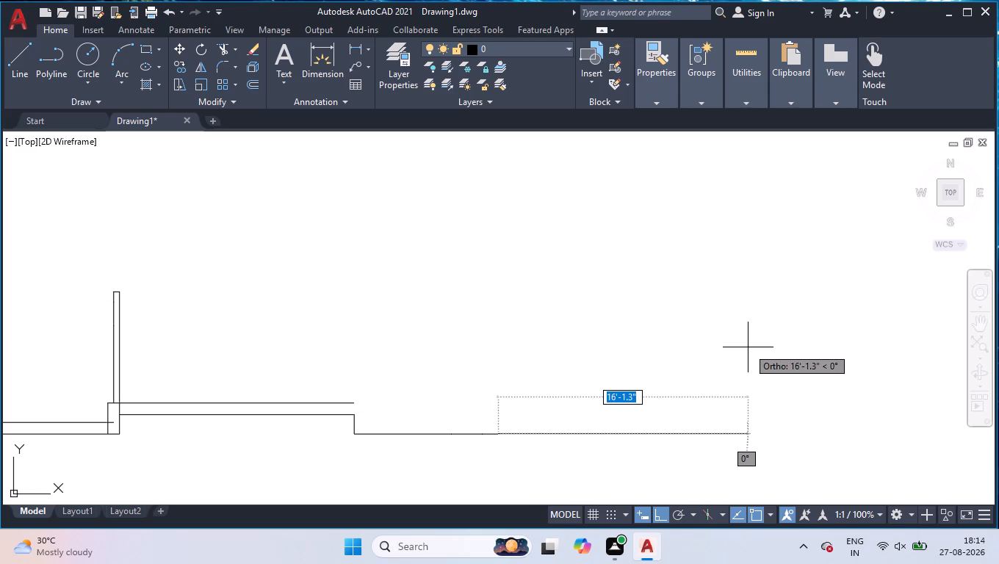
pyautogui.write("1'1.5")
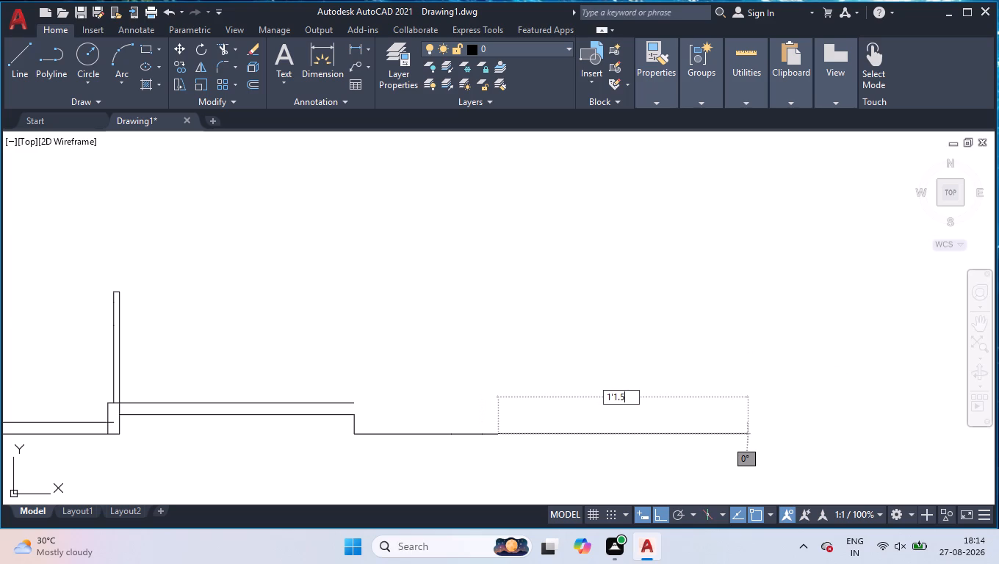
pyautogui.press('Return')
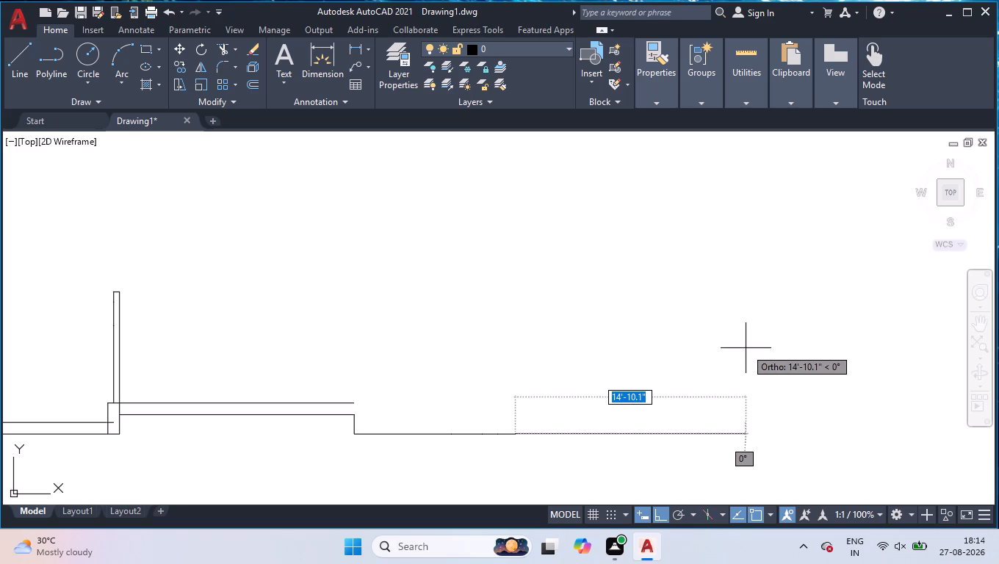
pyautogui.press('space')
# Join all the collinear horizontal segments running right from the foot of the 1'-3" vertical into one line.
pyautogui.click(537, 431)
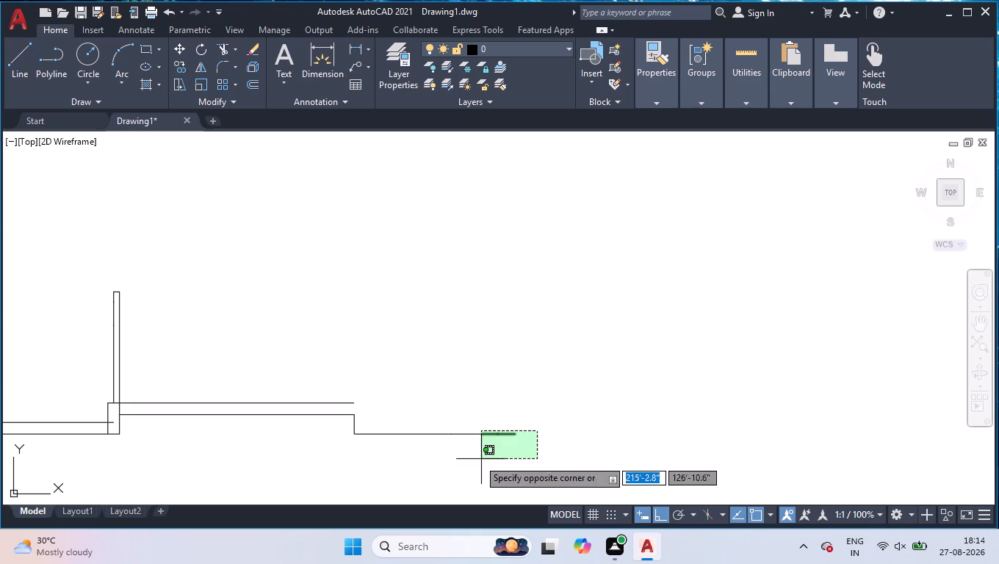
pyautogui.click(363, 471)
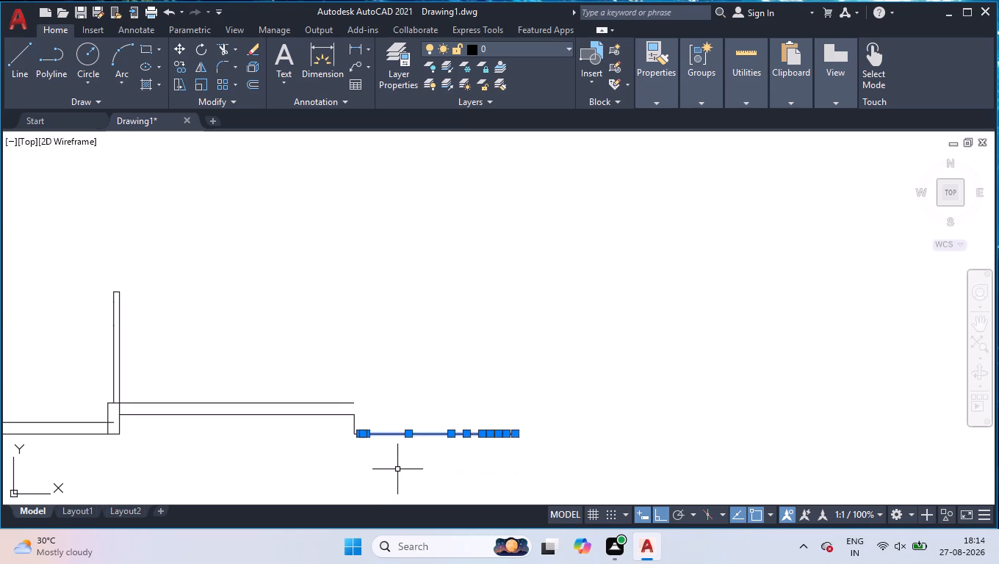
pyautogui.scroll(4, 341, 444)
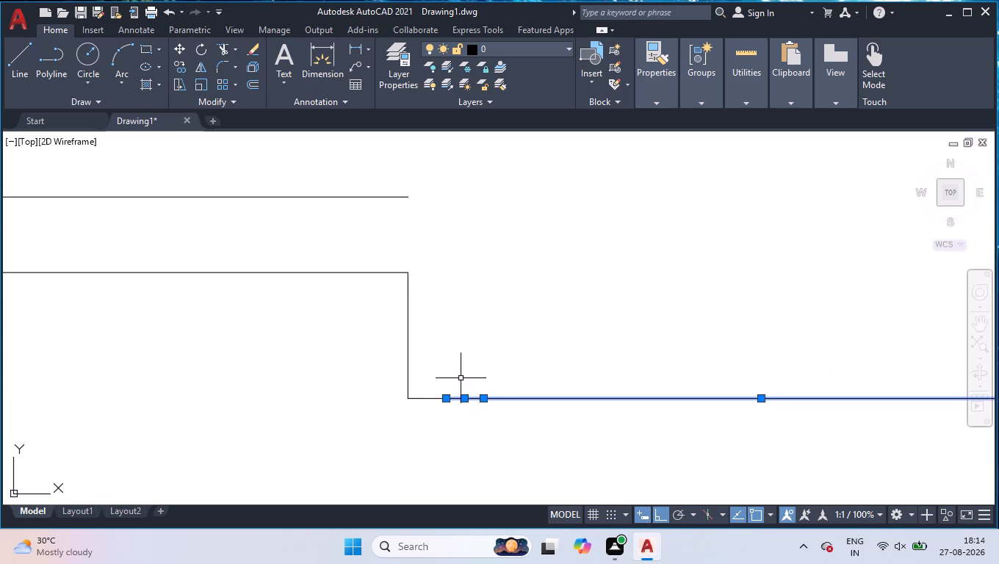
pyautogui.click(461, 378)
pyautogui.click(416, 433)
pyautogui.press('j')
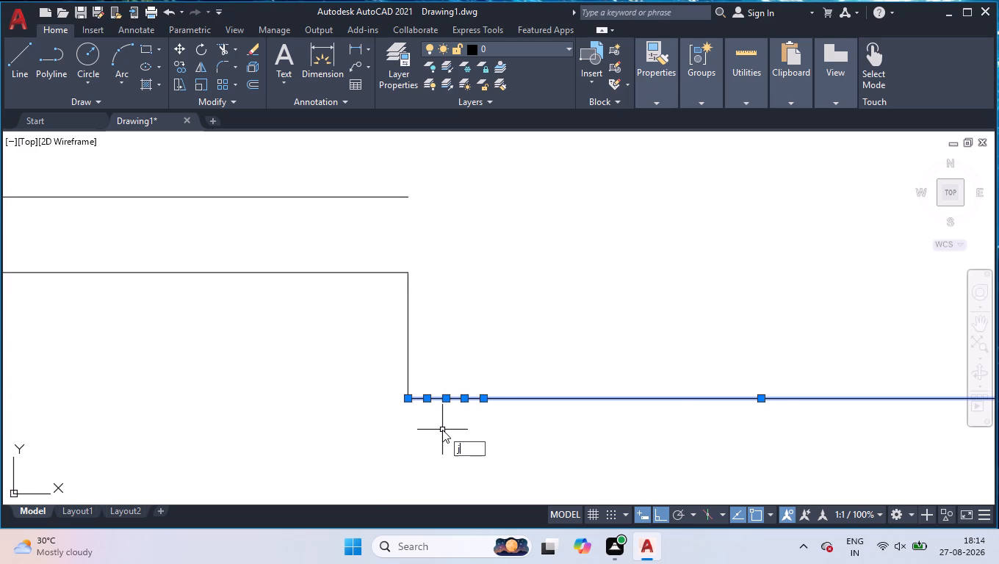
pyautogui.press('Return')
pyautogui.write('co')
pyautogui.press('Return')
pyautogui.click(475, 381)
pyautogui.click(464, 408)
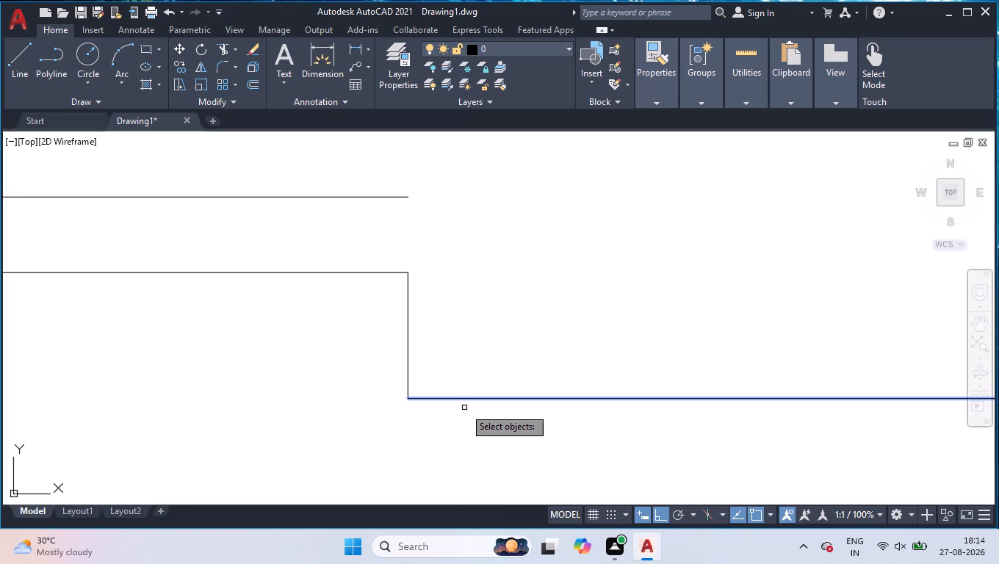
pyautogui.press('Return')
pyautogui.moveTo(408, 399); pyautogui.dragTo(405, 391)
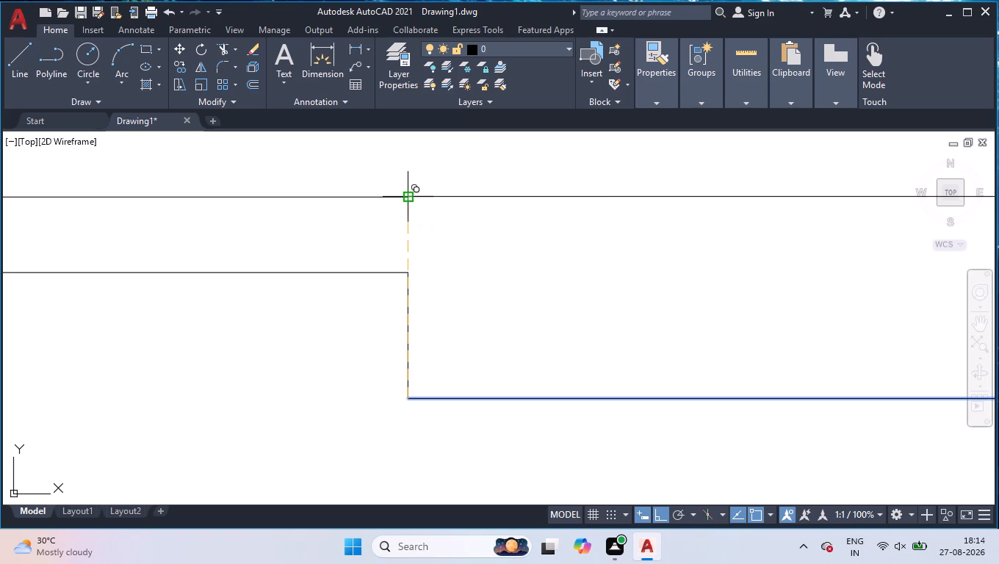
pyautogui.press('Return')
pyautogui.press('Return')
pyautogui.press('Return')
# Offset the joined bottom line 9" upward to form the wall's inner face.
pyautogui.scroll(-5, 490, 239)
pyautogui.scroll(2, 530, 199)
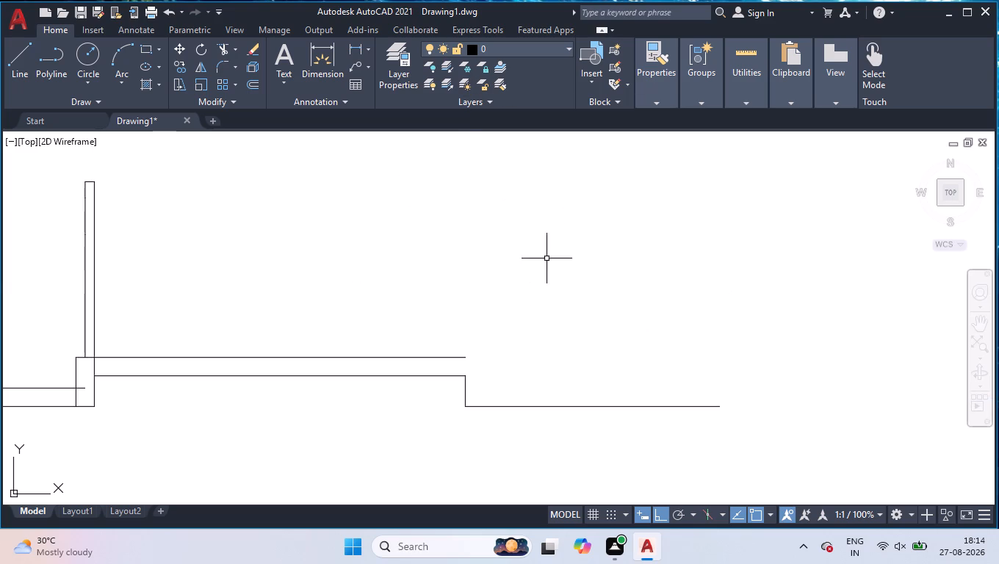
pyautogui.click(585, 408)
pyautogui.write('off')
pyautogui.press('Return')
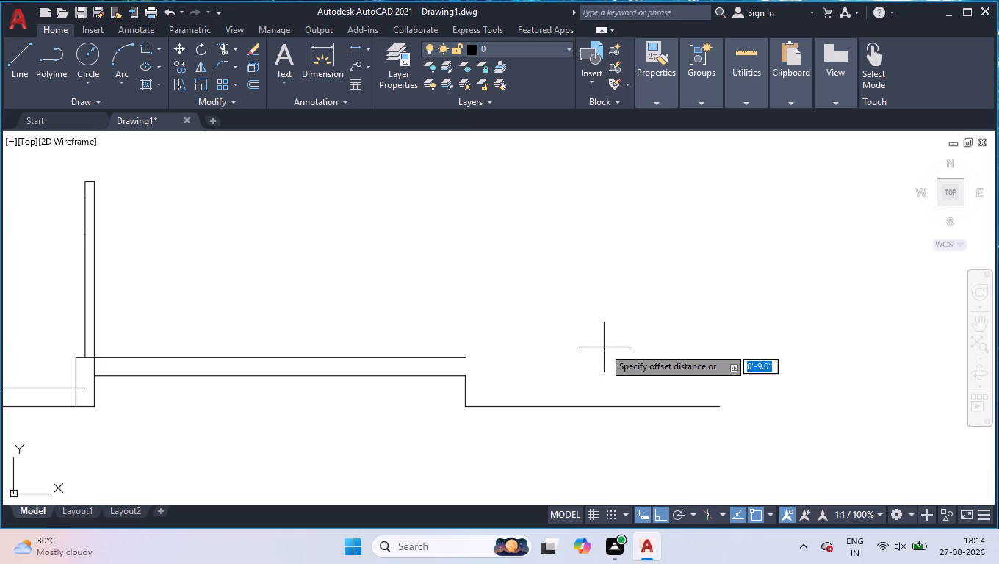
pyautogui.press('9')
pyautogui.press('Return')
pyautogui.click(604, 347)
pyautogui.press('Return')
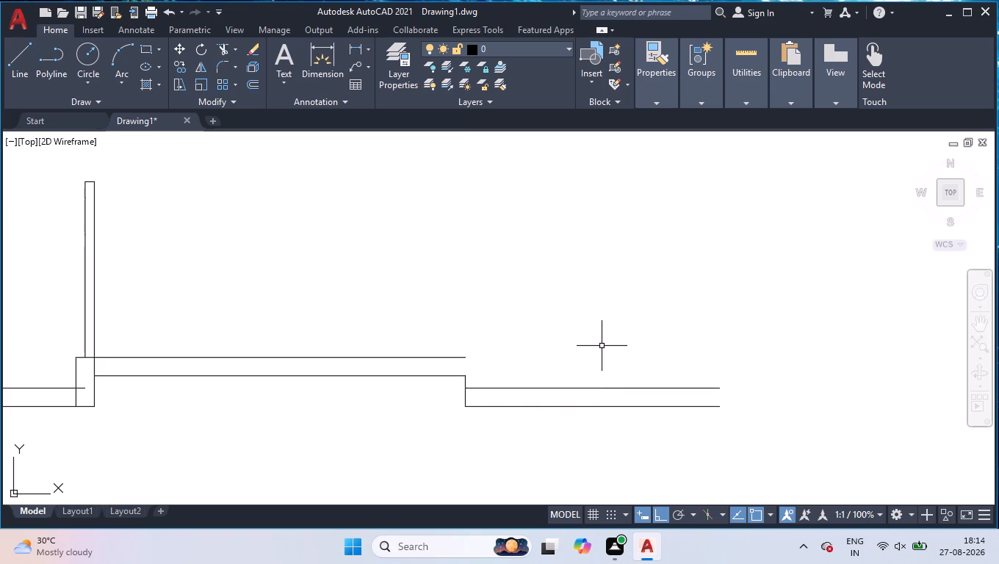
# From the inner face's right end, draw a partition outline 3'10.5" up, 4.5" to the right, and 3'10.5" back down.
pyautogui.press('l')
pyautogui.press('Return')
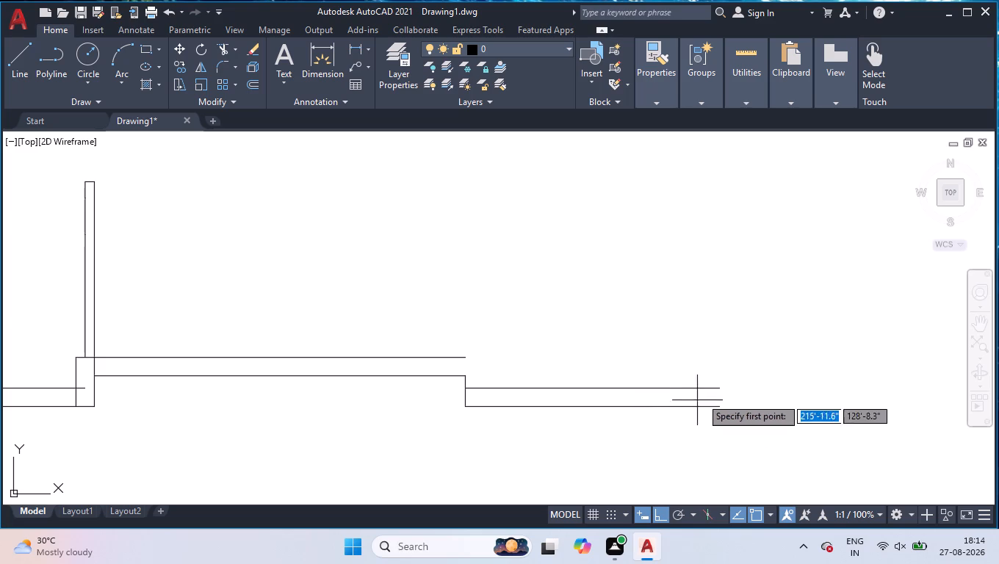
pyautogui.click(724, 388)
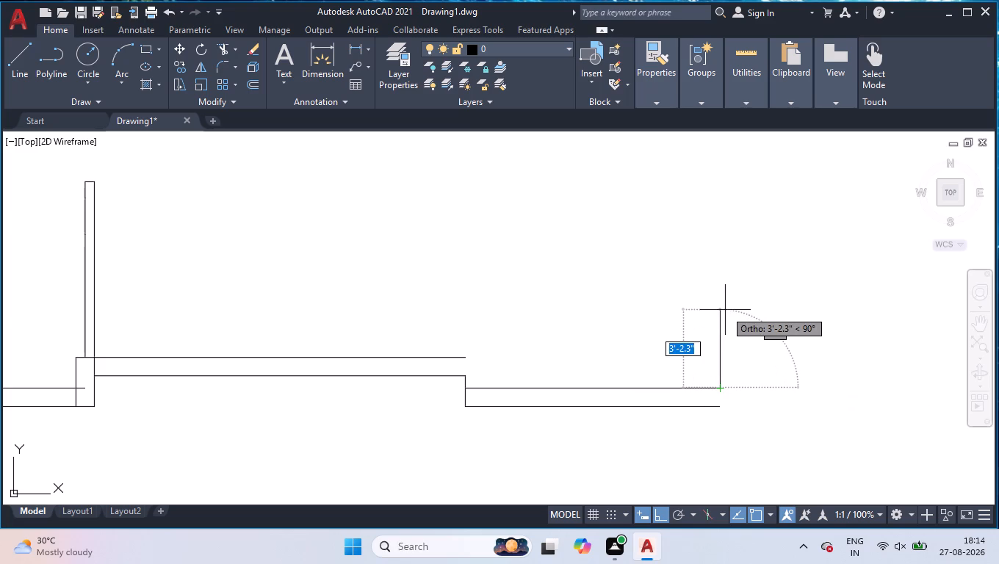
pyautogui.write("3'")
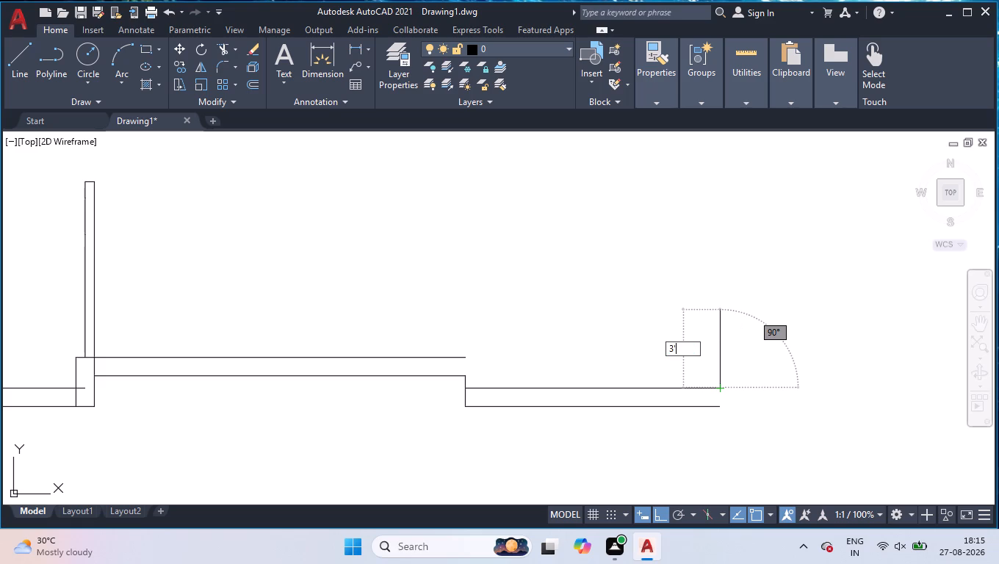
pyautogui.write('10.5')
pyautogui.press('Return')
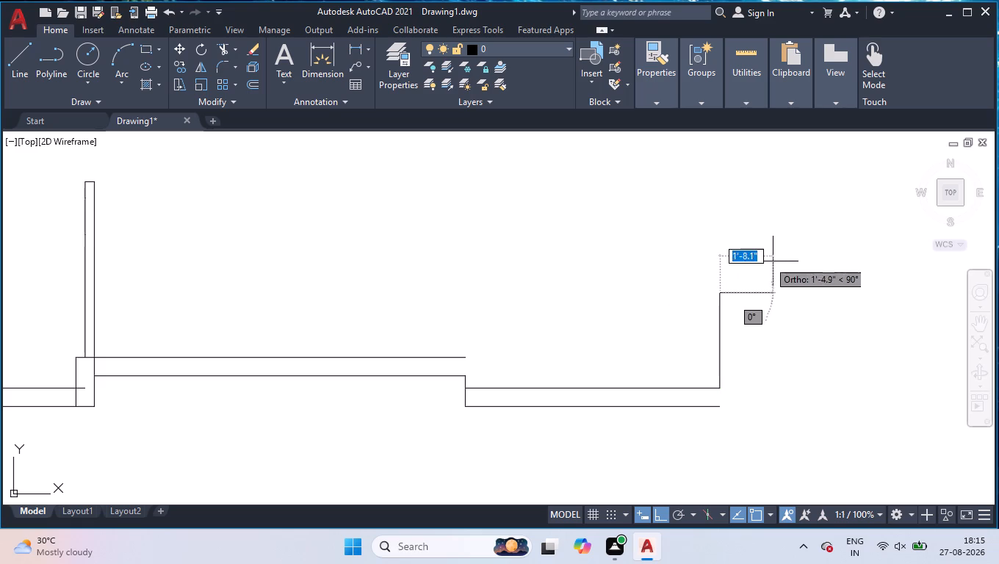
pyautogui.write('4.5')
pyautogui.press('Return')
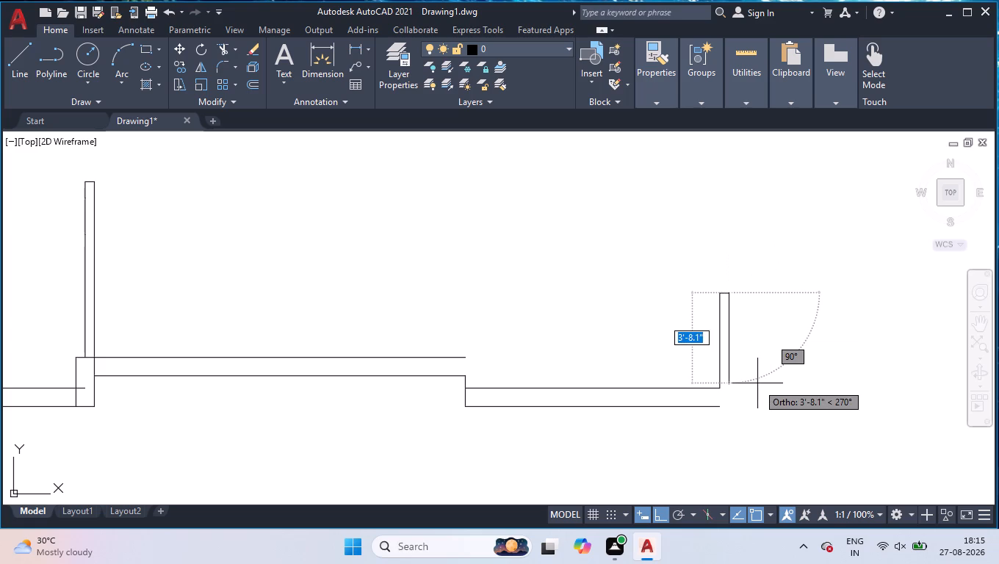
pyautogui.press('3')
pyautogui.write("'10.5")
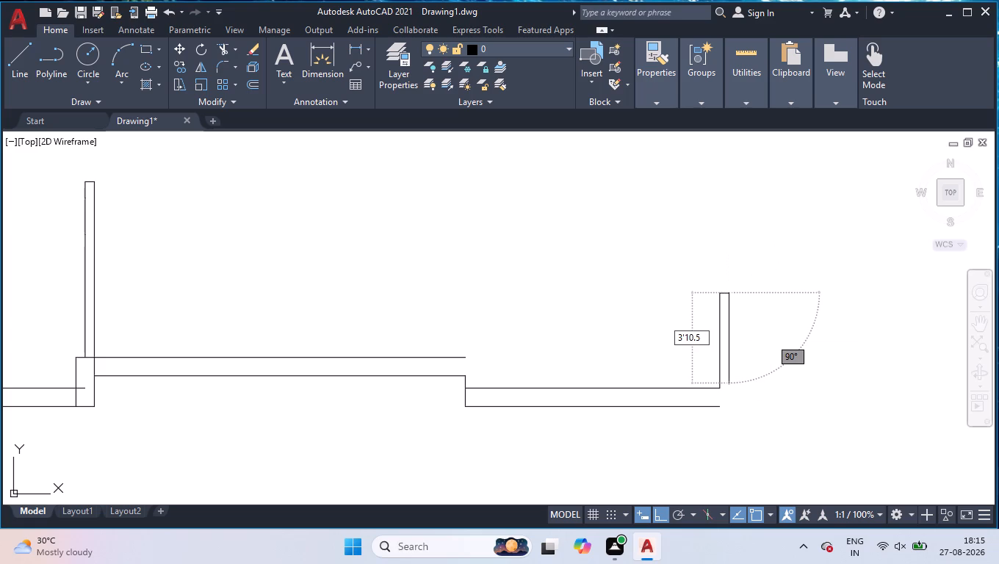
pyautogui.press('Return')
# Continue the outline 6" to the right and 9" down, and close it back to the right end of the wall's bottom line.
pyautogui.press('6')
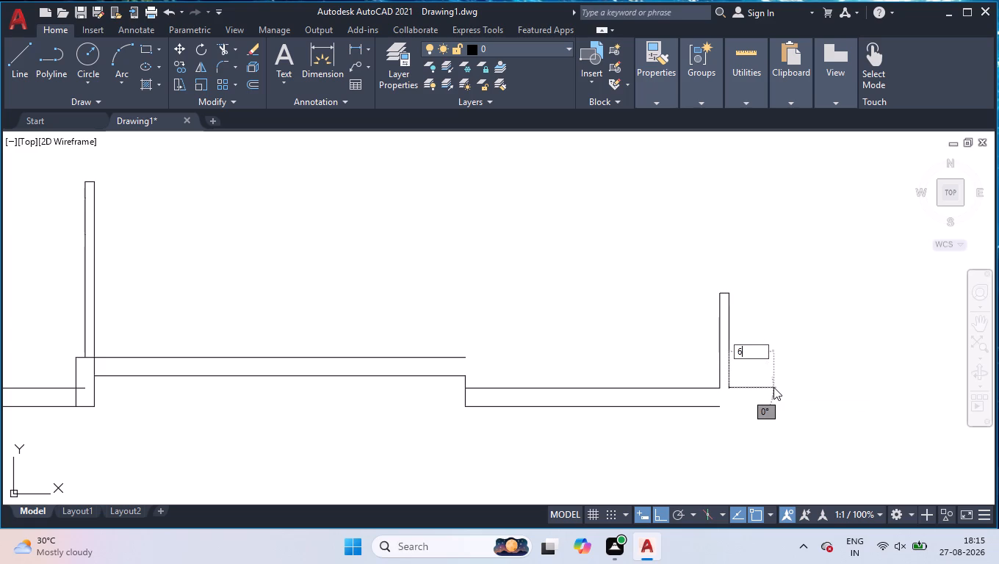
pyautogui.press('Return')
pyautogui.scroll(2, 729, 411)
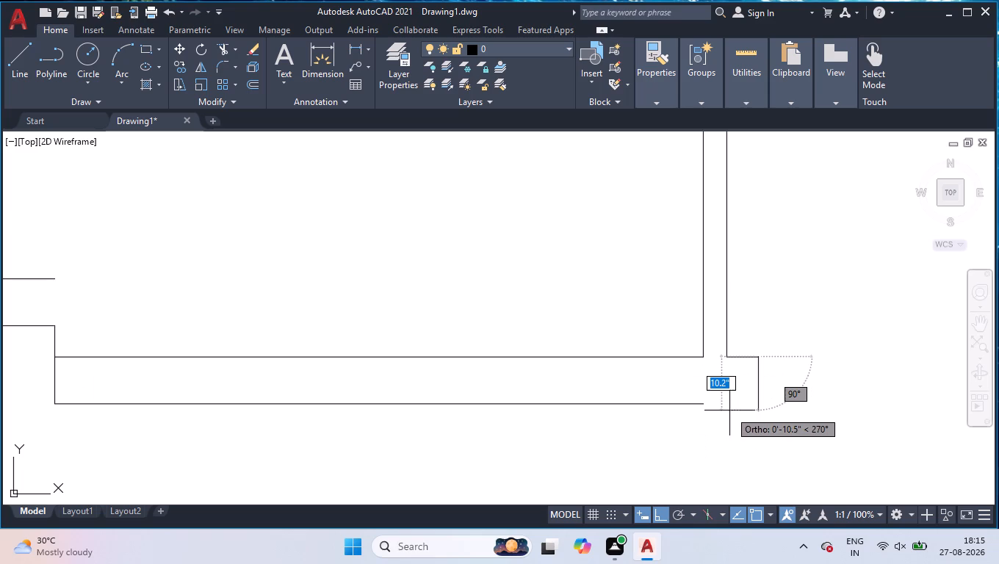
pyautogui.press('9')
pyautogui.press('Return')
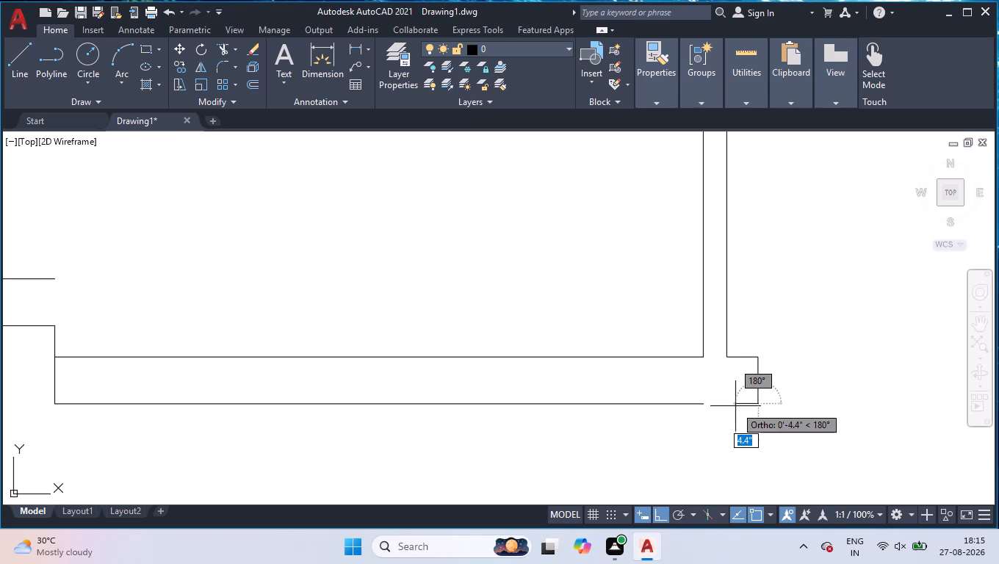
pyautogui.click(703, 402)
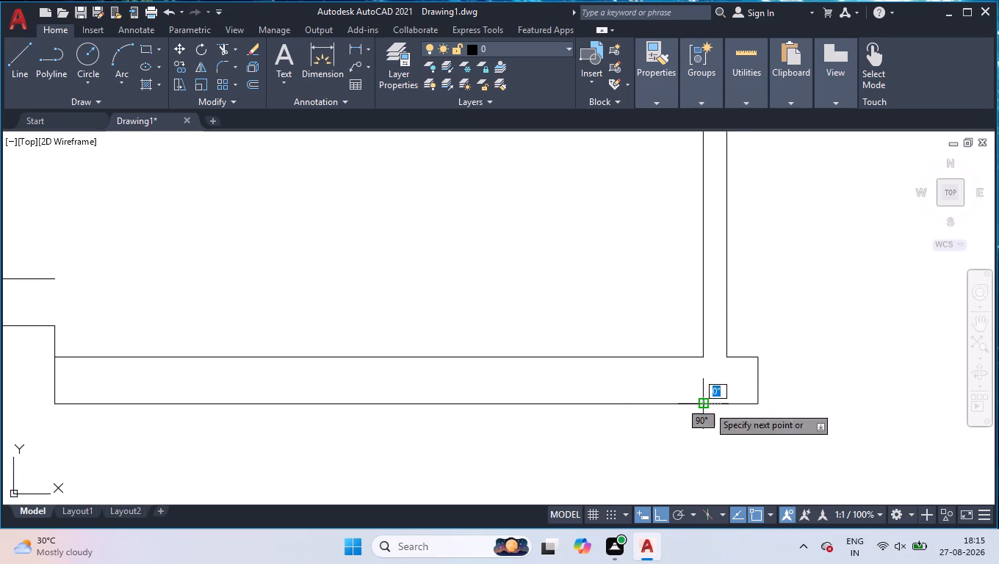
# From the upper corner of the wall's right-hand end, draw consecutive horizontal lines 3', 2'9", 1'6" and 3" to the right.
pyautogui.press('Return')
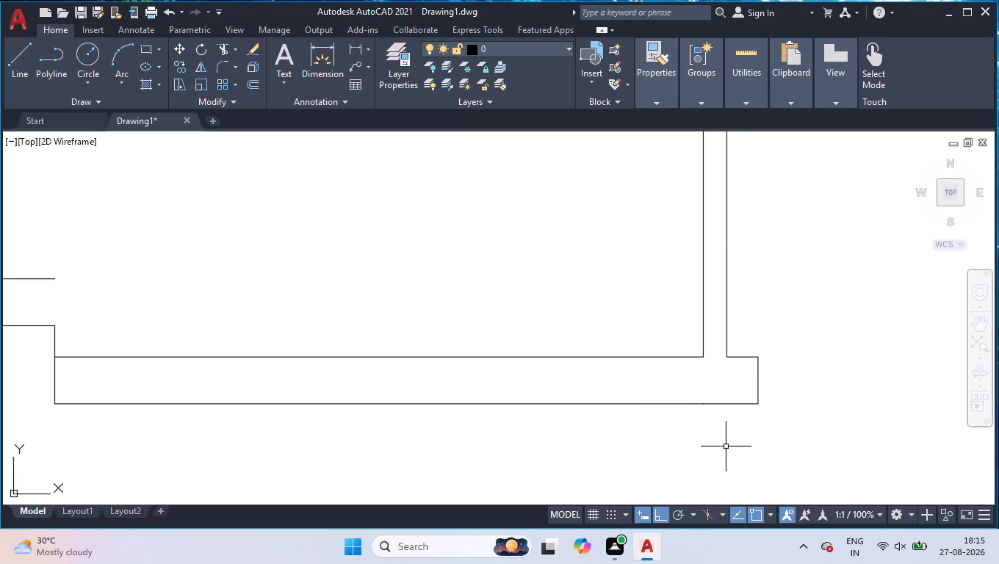
pyautogui.scroll(-2, 549, 267)
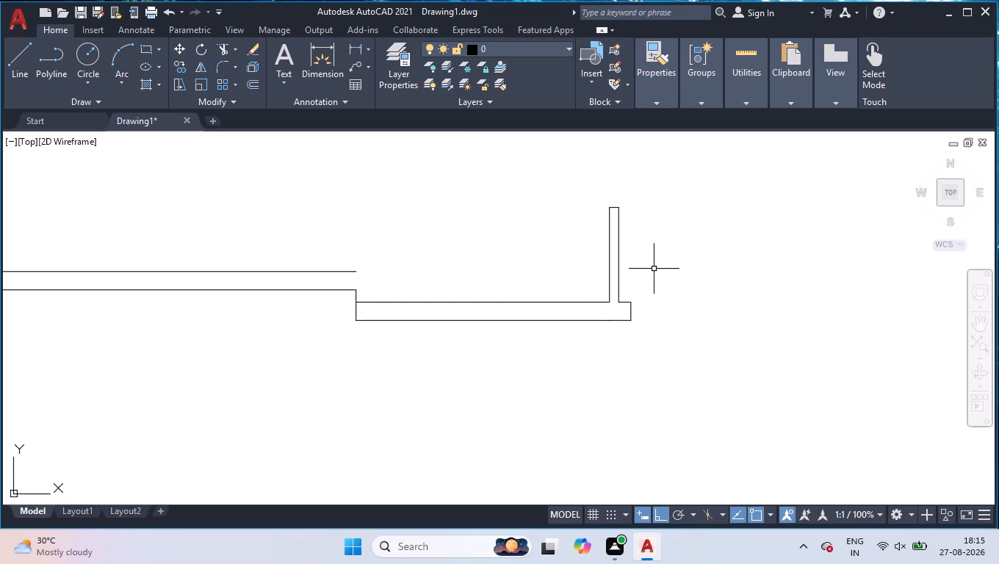
pyautogui.scroll(2, 649, 270)
pyautogui.press('l')
pyautogui.press('Return')
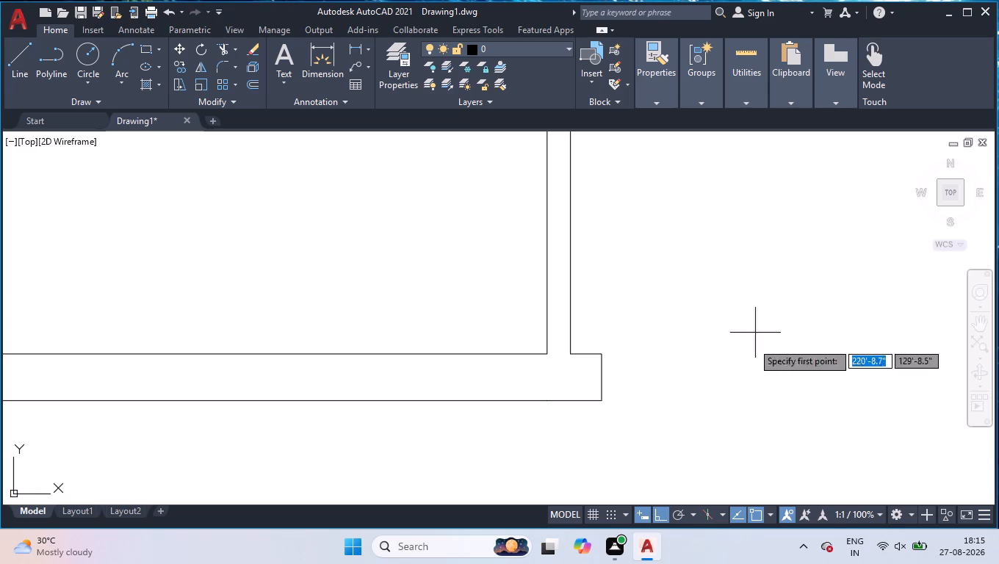
pyautogui.click(602, 354)
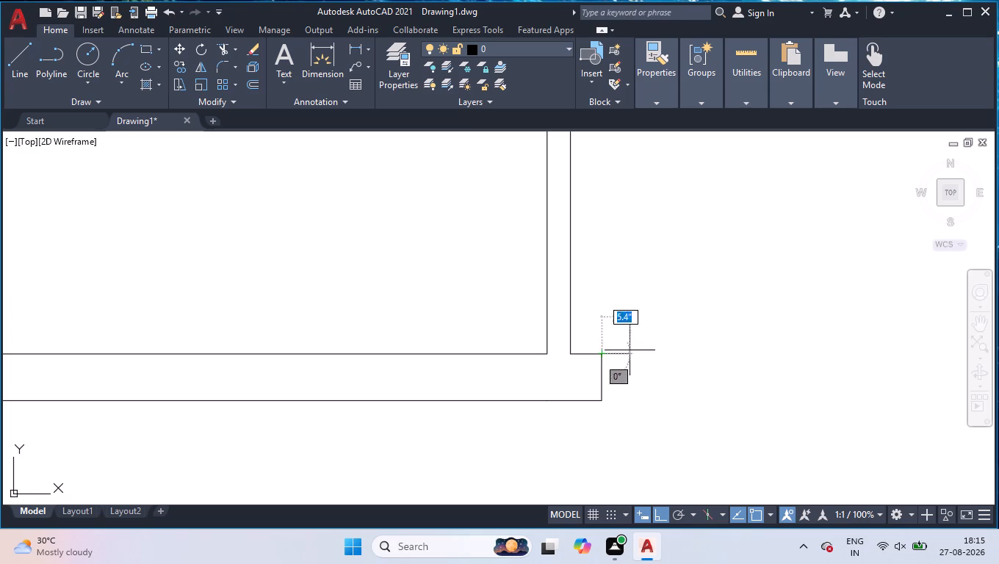
pyautogui.write("3'")
pyautogui.press('Return')
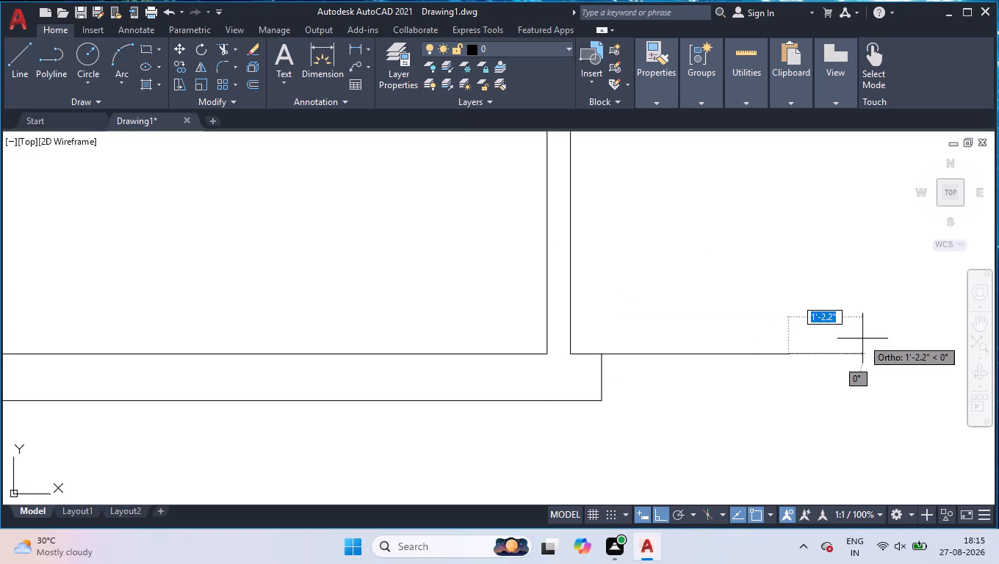
pyautogui.scroll(-3, 791, 313)
pyautogui.scroll(1, 901, 300)
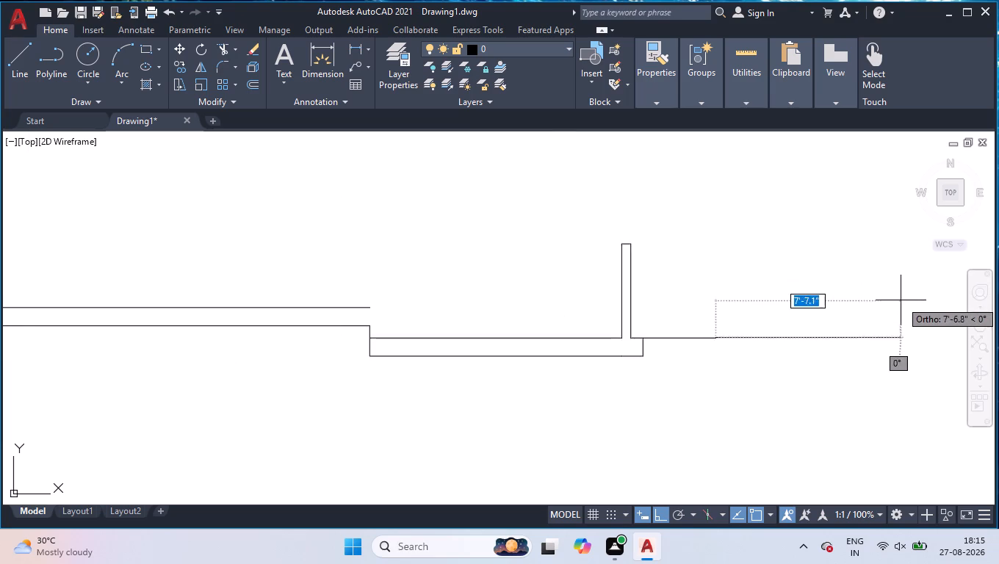
pyautogui.scroll(2, 901, 300)
pyautogui.write("2'9")
pyautogui.press('Return')
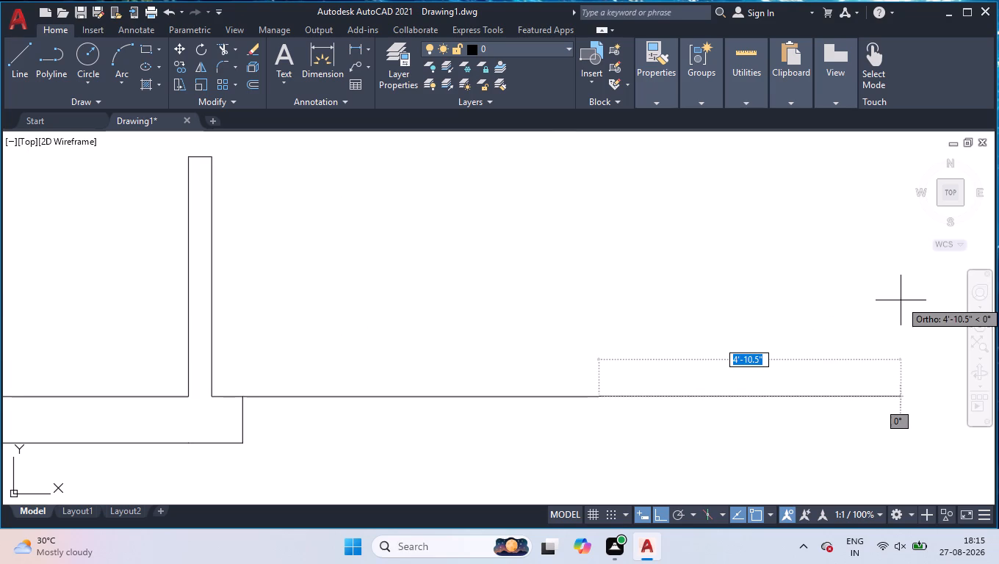
pyautogui.write("1'6")
pyautogui.press('Return')
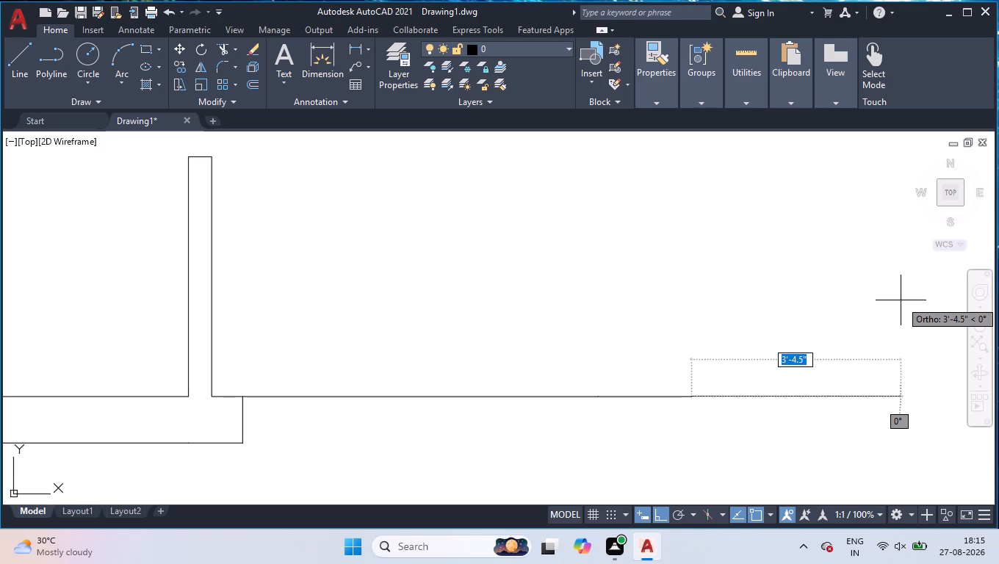
pyautogui.press('3')
pyautogui.press('Return')
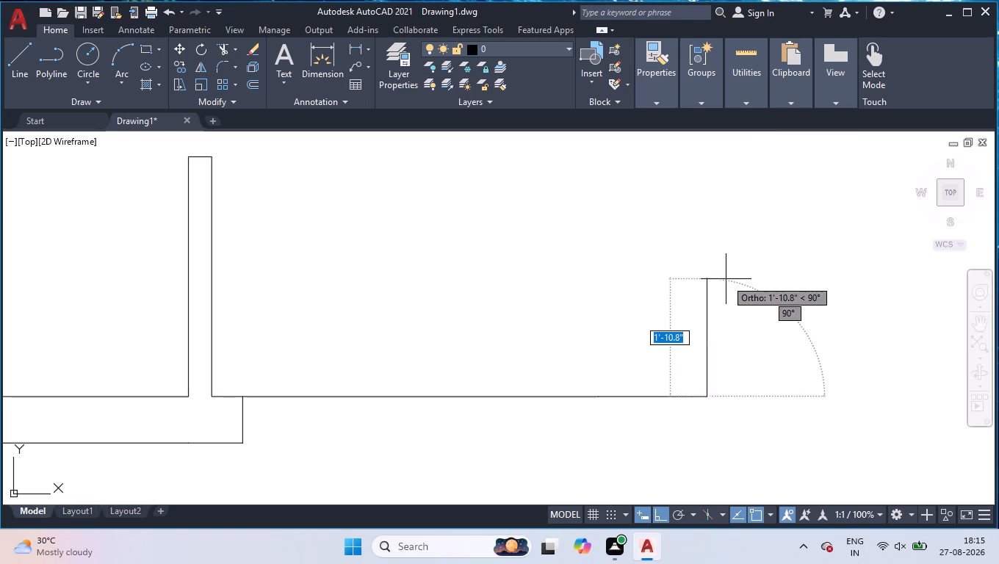
# Continue the outline 7'4.5" up from the end of the horizontal run, and 4'6" back to the left.
pyautogui.write("7'4")
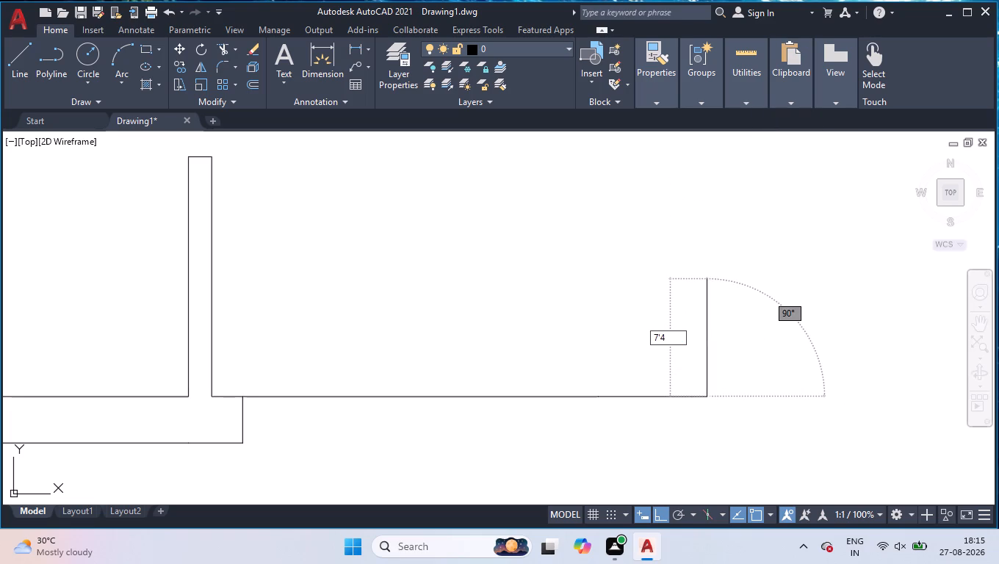
pyautogui.write('.5')
pyautogui.press('Return')
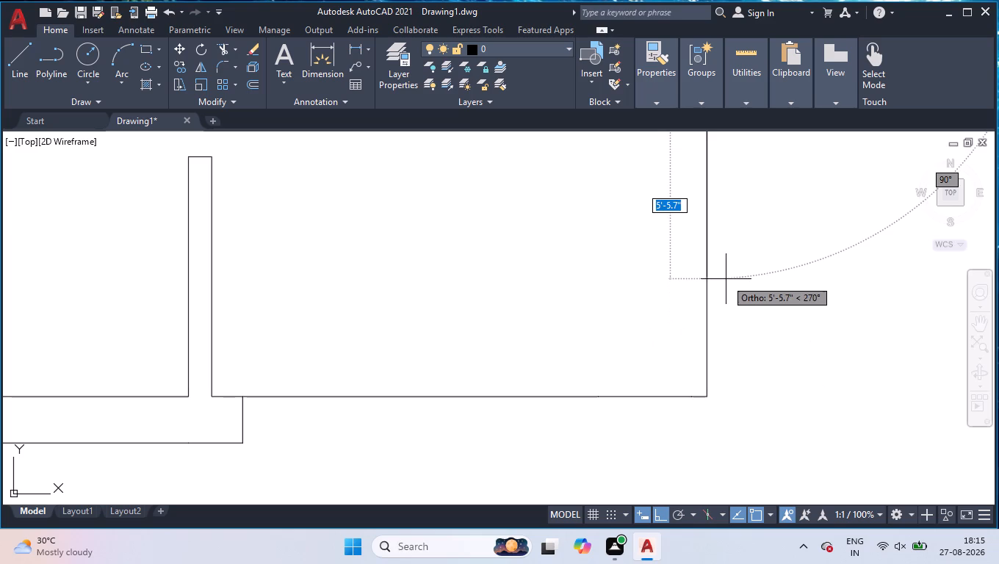
pyautogui.scroll(-2, 754, 333)
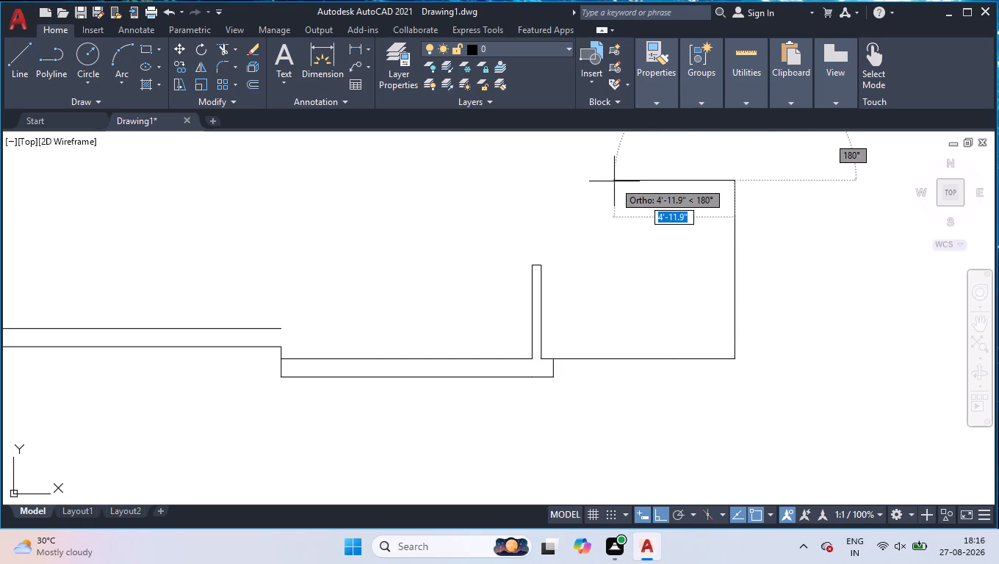
pyautogui.write("4'6")
pyautogui.press('Return')
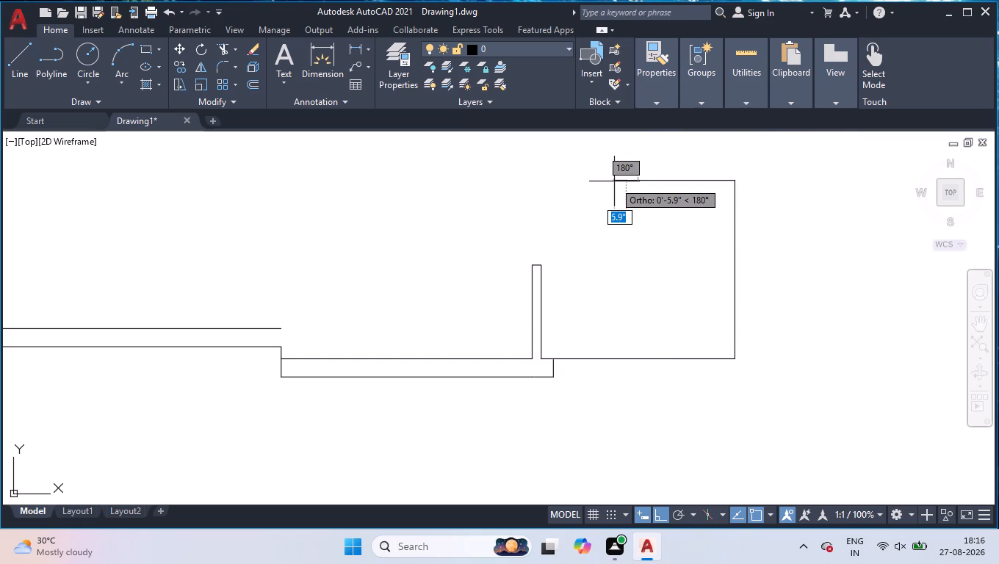
# Add a small jog to the outline: 4.5" up, and 6" to the right.
pyautogui.scroll(-2, 632, 280)
pyautogui.scroll(3, 612, 184)
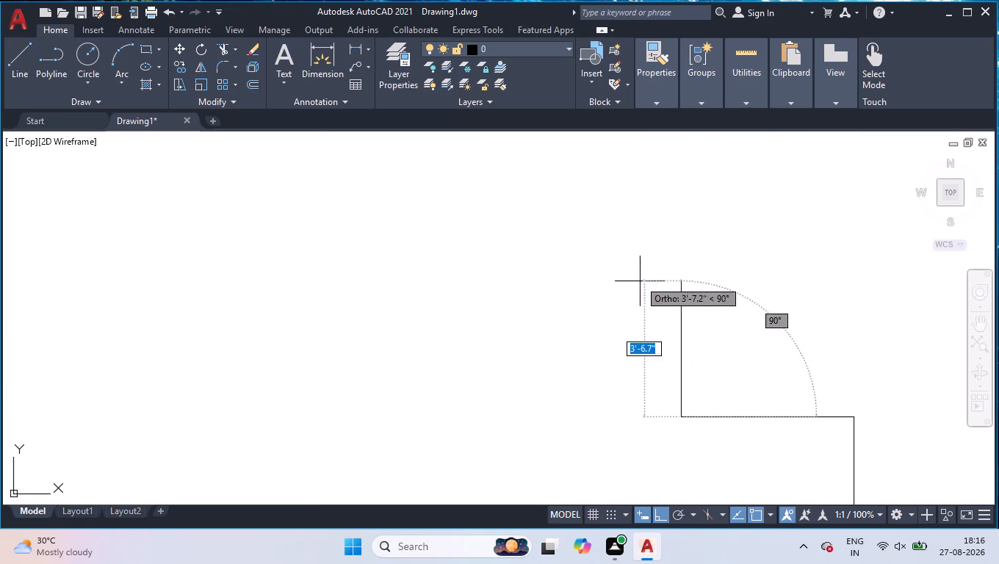
pyautogui.press('4')
pyautogui.write('.5')
pyautogui.press('Return')
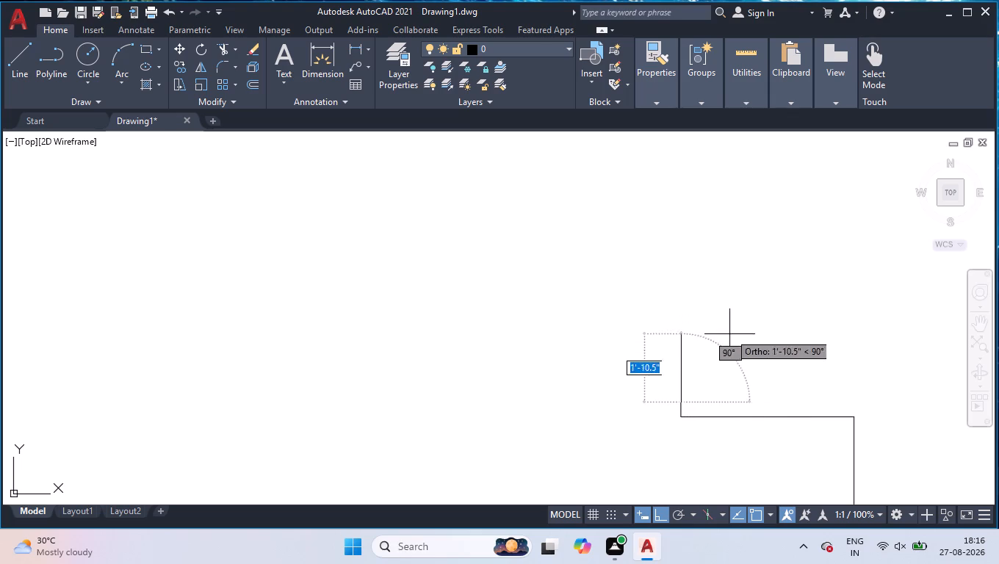
pyautogui.press('6')
pyautogui.press('Return')
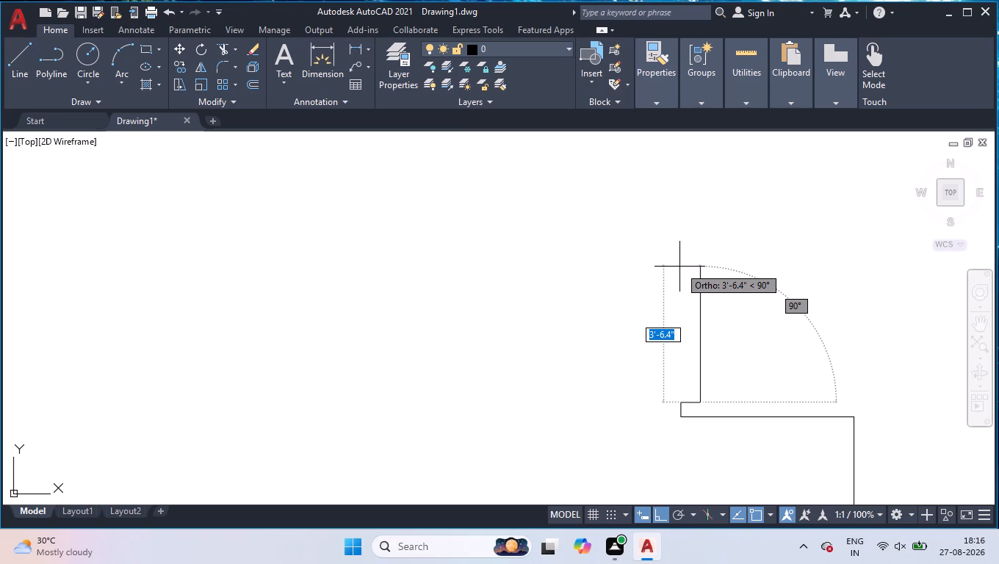
# Extend the outline 11' up from the jog and 13' to the left to form the room's inner faces.
pyautogui.write('11;')
pyautogui.press('BackSpace')
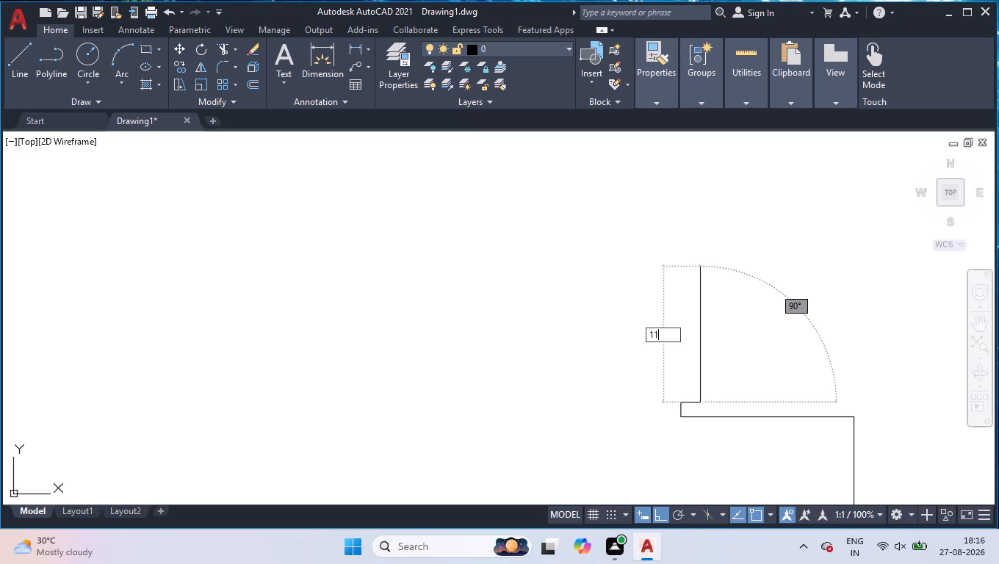
pyautogui.press("'")
pyautogui.press('Return')
pyautogui.scroll(-3, 677, 272)
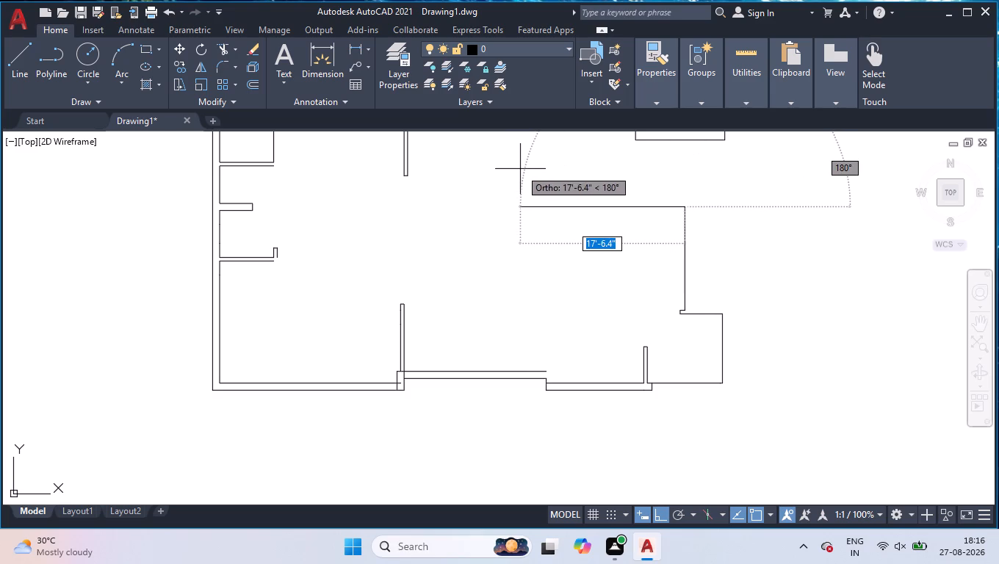
pyautogui.write("13'")
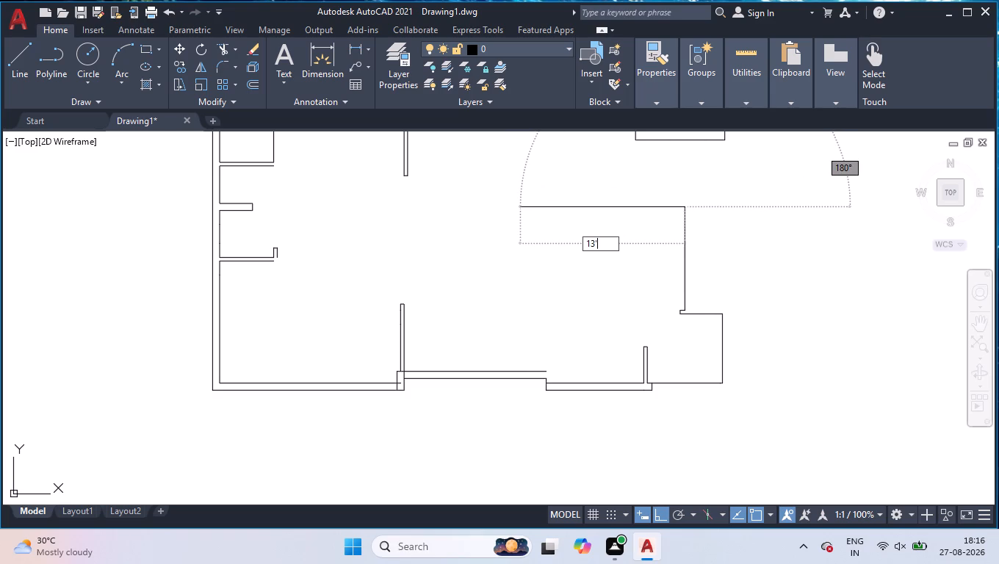
pyautogui.press('Return')
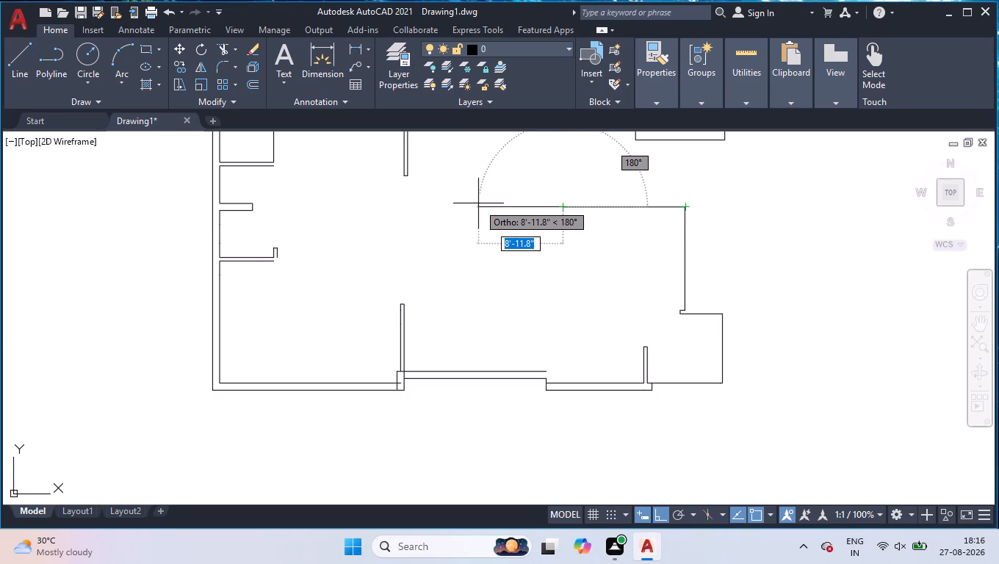
# Form the wall's left-hand end stub by continuing 1'3" down, 4.5" to the left, and 2' up.
pyautogui.scroll(-2, 550, 281)
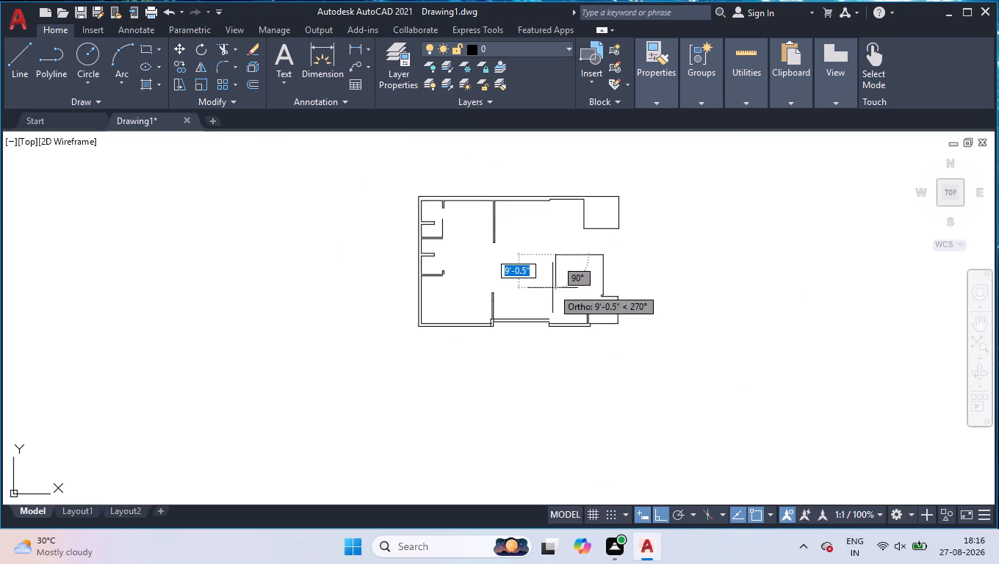
pyautogui.scroll(2, 549, 249)
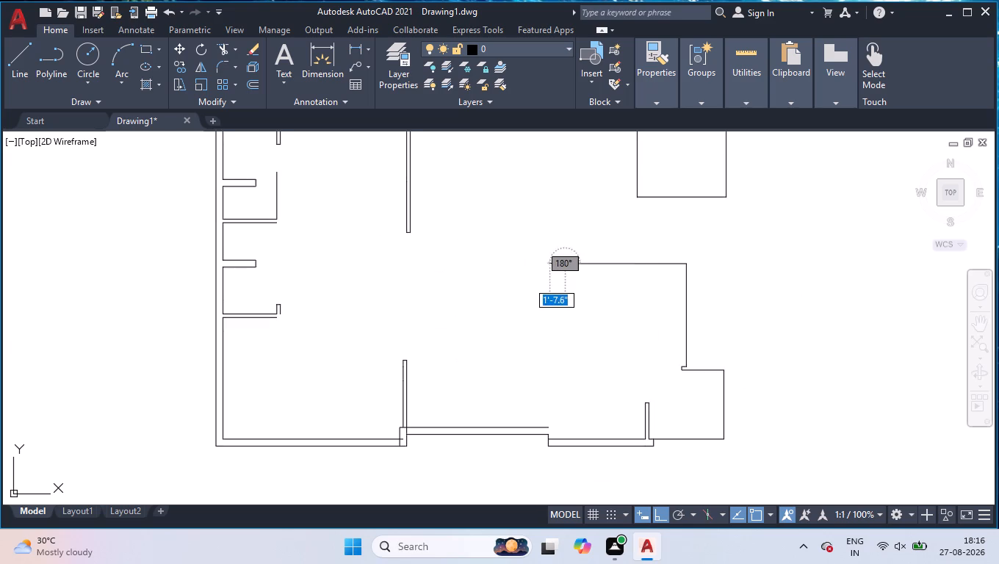
pyautogui.scroll(2, 549, 255)
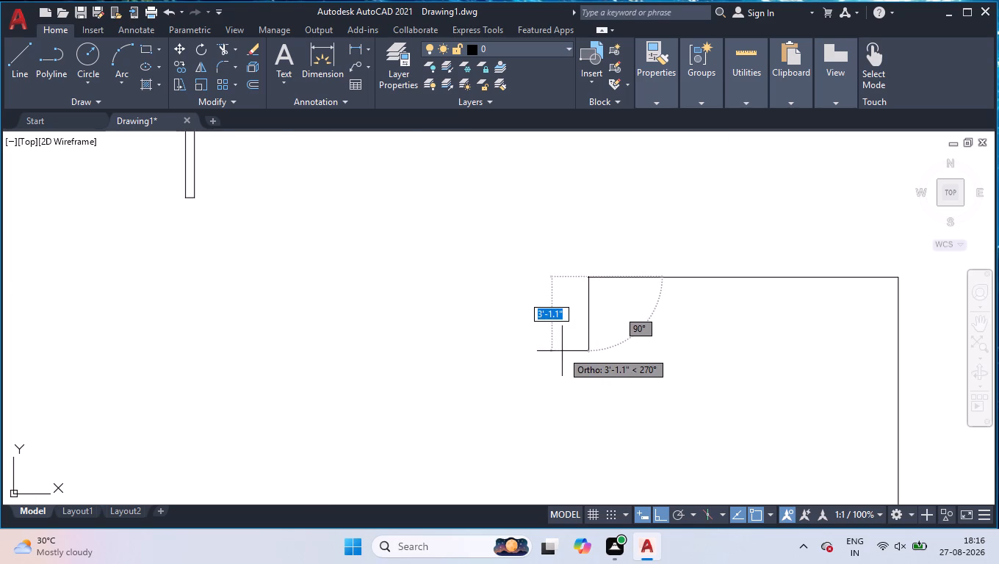
pyautogui.write("1'3")
pyautogui.press('Return')
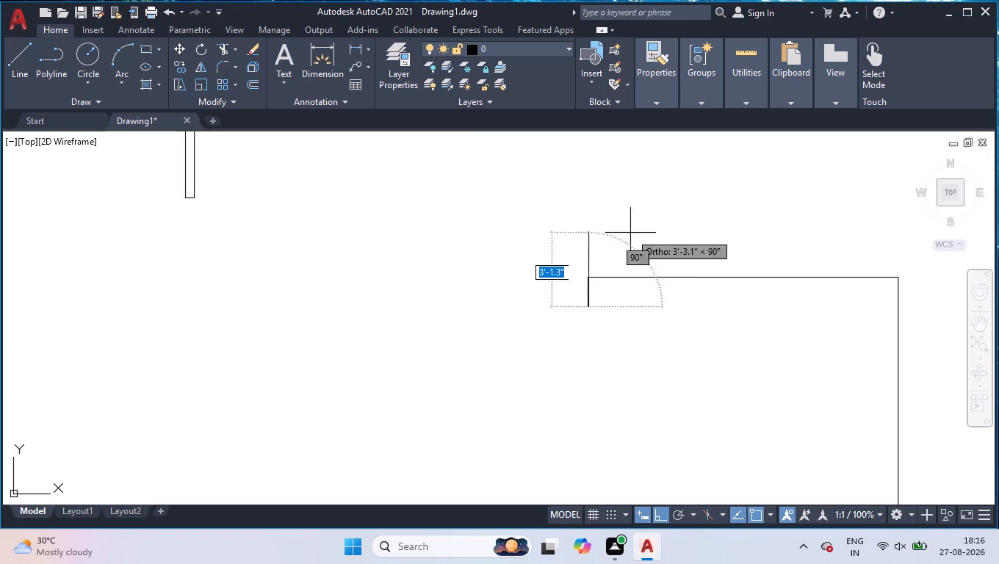
pyautogui.write('4.5')
pyautogui.press('Return')
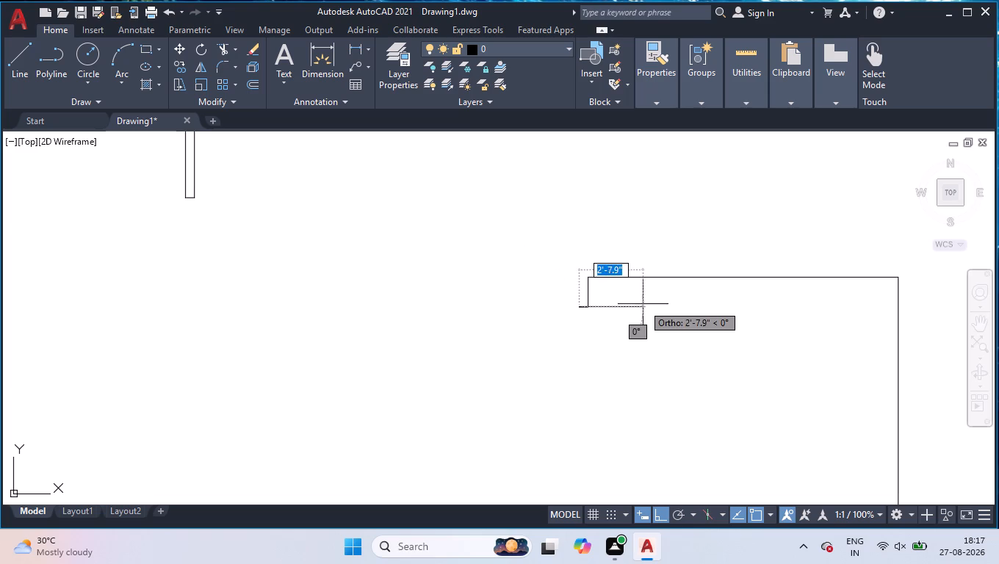
pyautogui.scroll(1, 639, 300)
pyautogui.scroll(1, 587, 248)
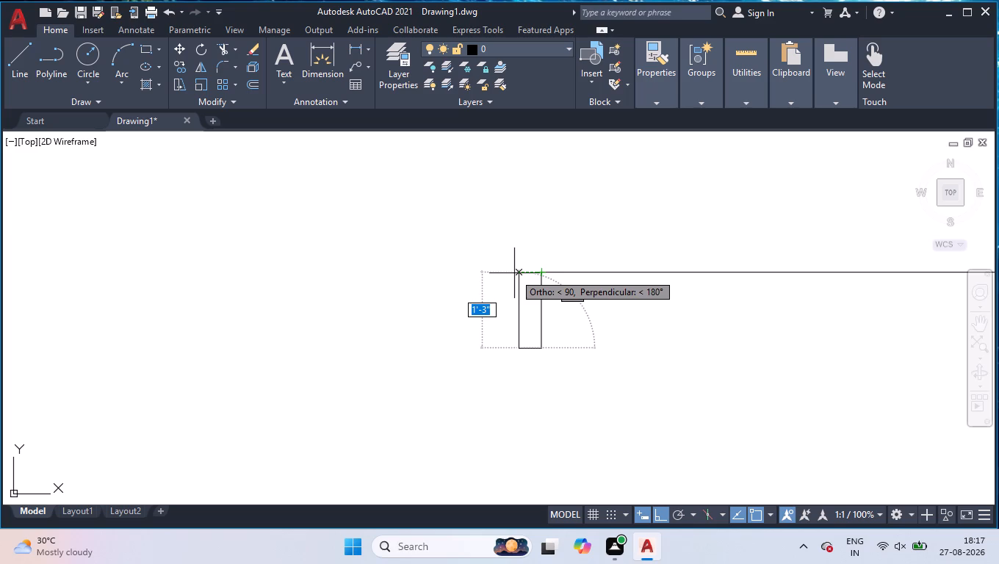
pyautogui.write("2'")
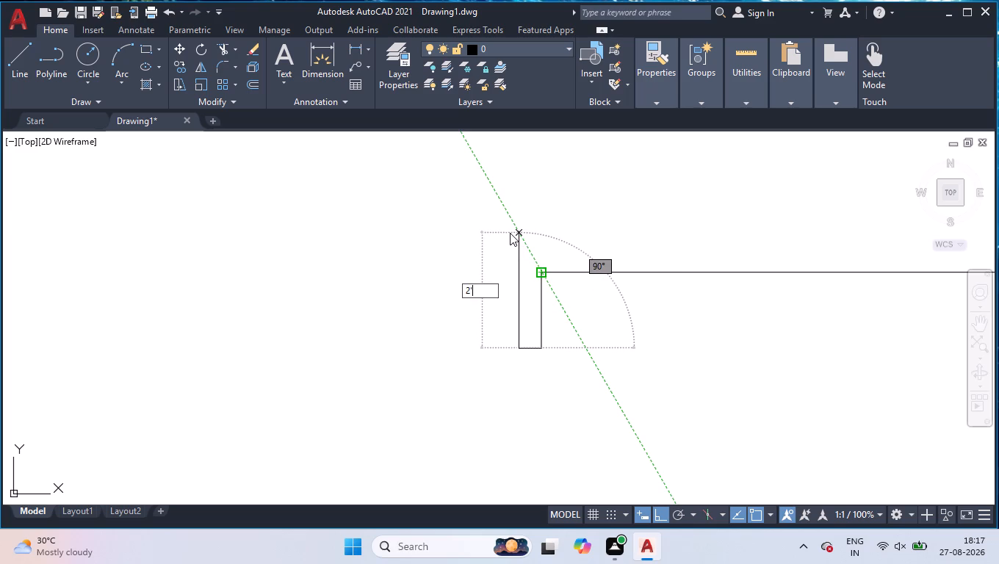
pyautogui.press('Return')
# Draw the wall's top outer face rightward until it aligns with the 11' vertical, and extend it 9" further.
pyautogui.scroll(-2, 739, 247)
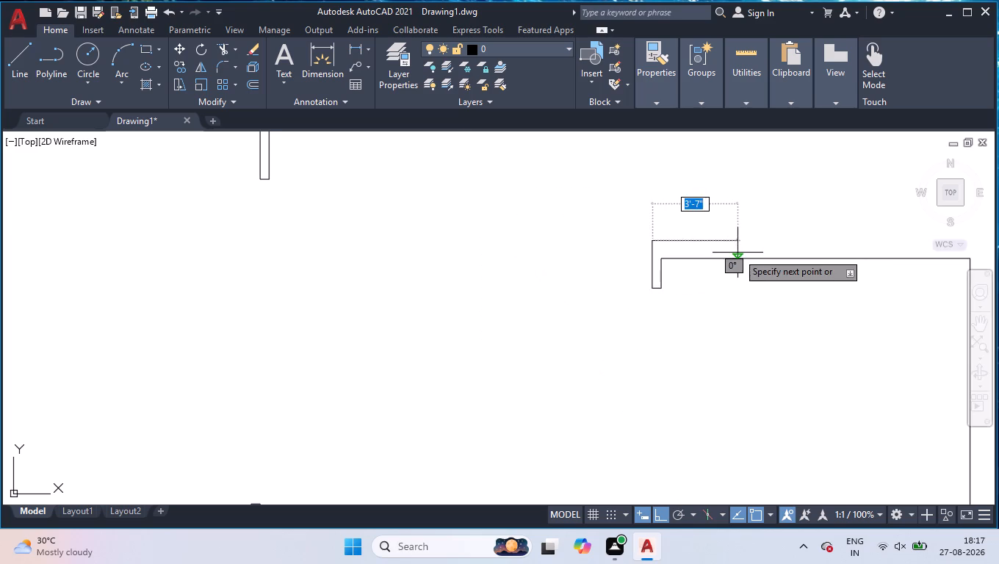
pyautogui.scroll(3, 657, 234)
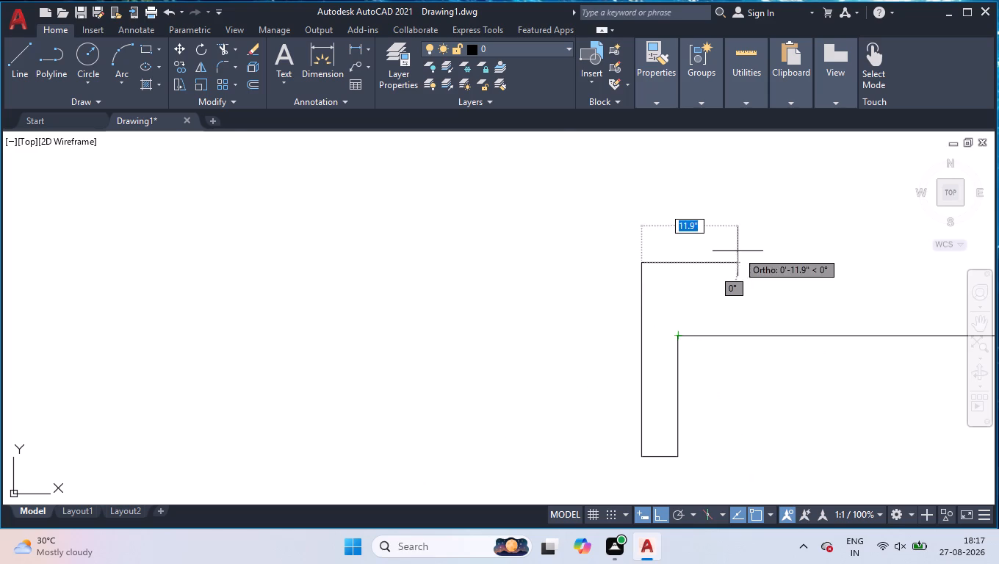
pyautogui.scroll(-7, 737, 251)
pyautogui.scroll(3, 809, 243)
pyautogui.scroll(2, 698, 297)
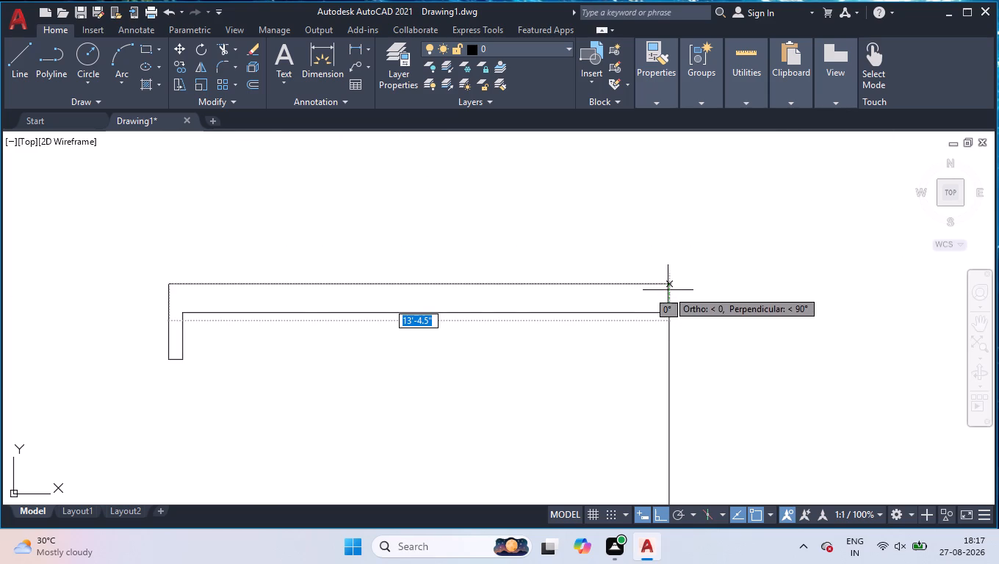
pyautogui.click(671, 282)
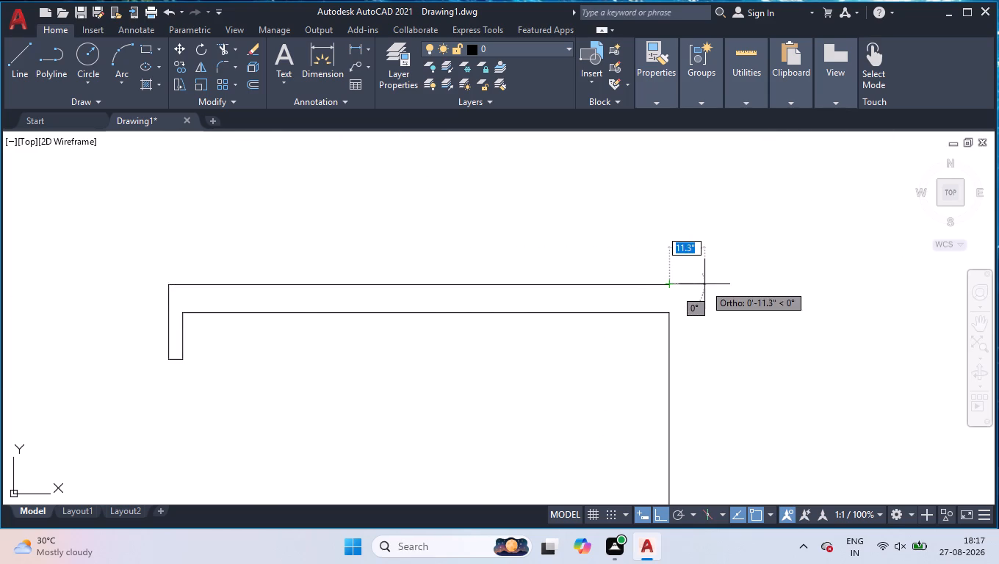
pyautogui.press('9')
pyautogui.press('Return')
# Draw the right wall's outer face 11'-9" down, ending level with the top of the small jog.
pyautogui.scroll(-1, 713, 349)
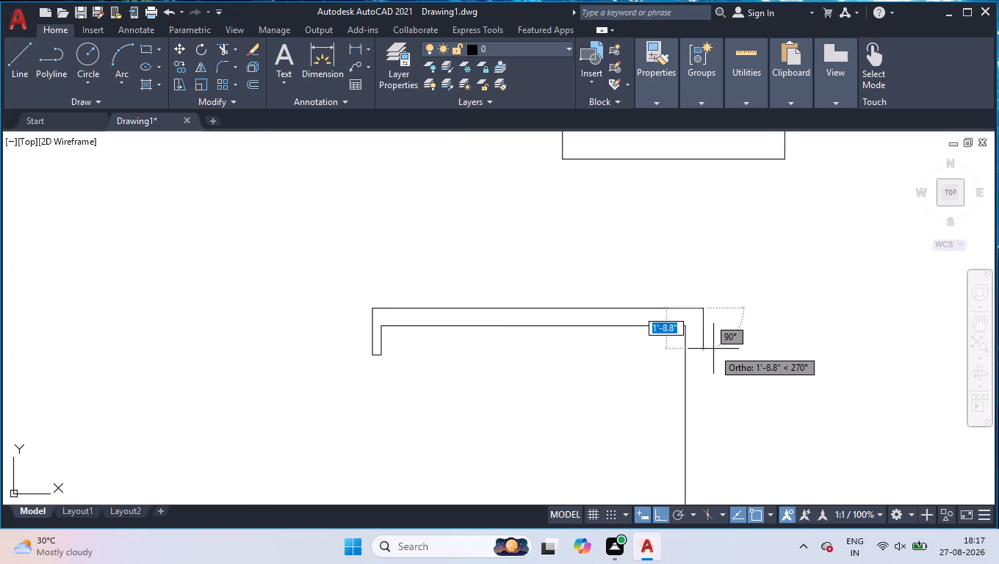
pyautogui.scroll(-2, 713, 349)
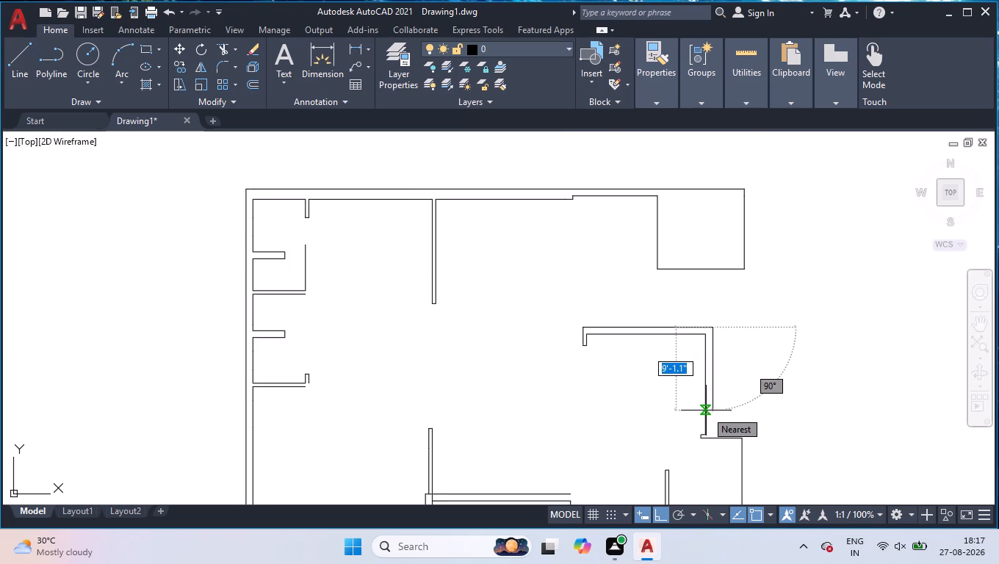
pyautogui.scroll(2, 709, 414)
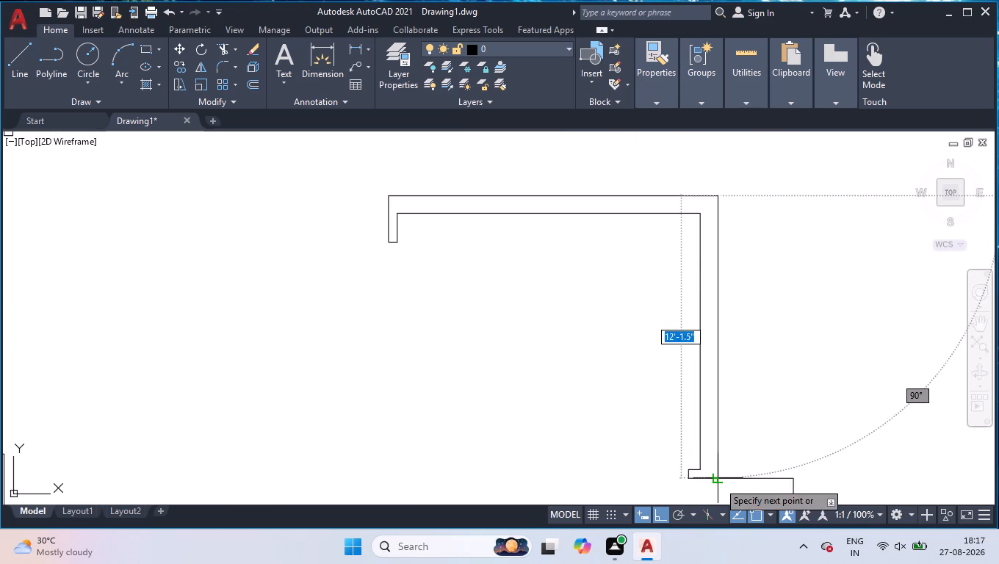
pyautogui.scroll(3, 718, 482)
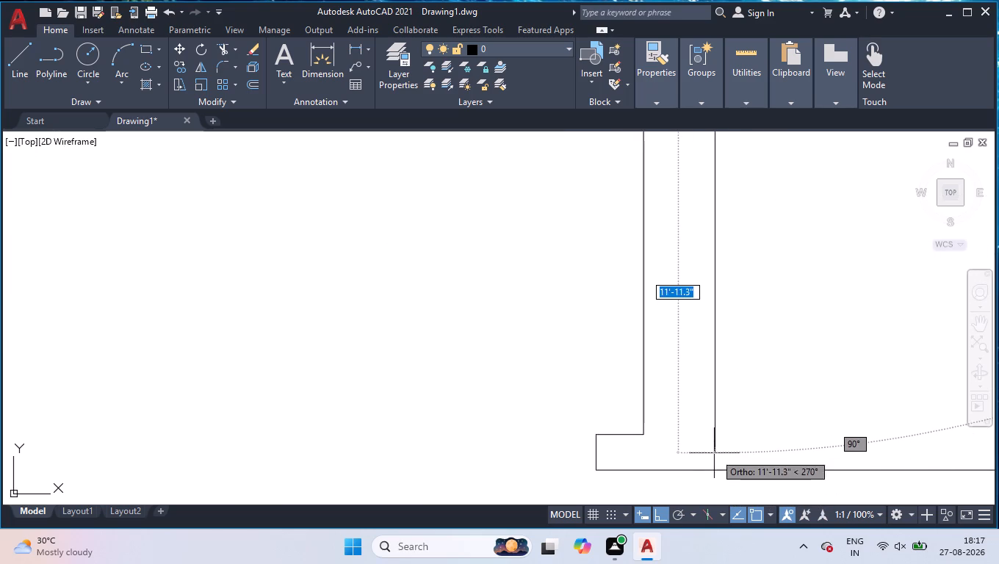
pyautogui.click(686, 429)
# Continue the outer face 4' to the right from the bottom of the right wall.
pyautogui.scroll(-3, 838, 397)
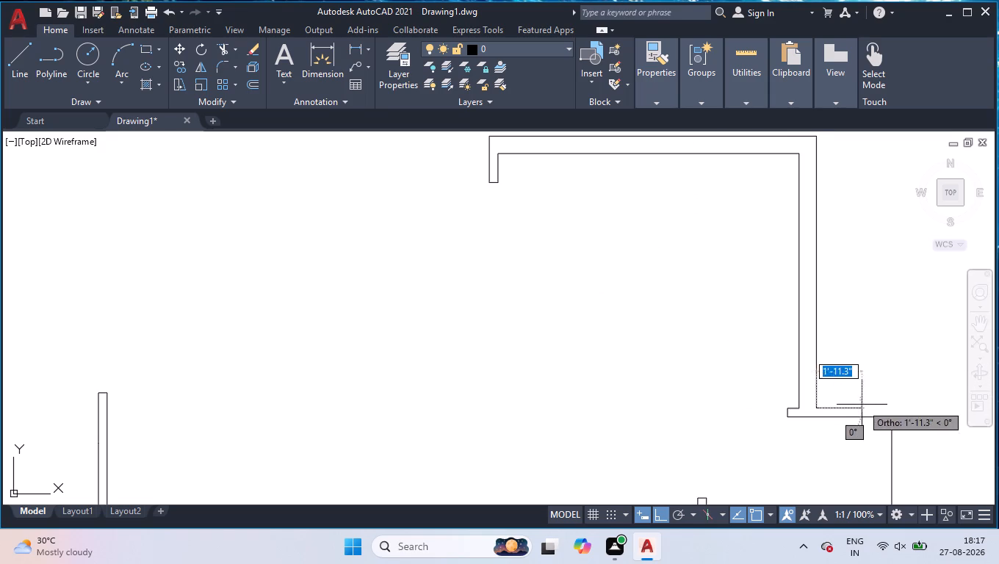
pyautogui.scroll(4, 908, 422)
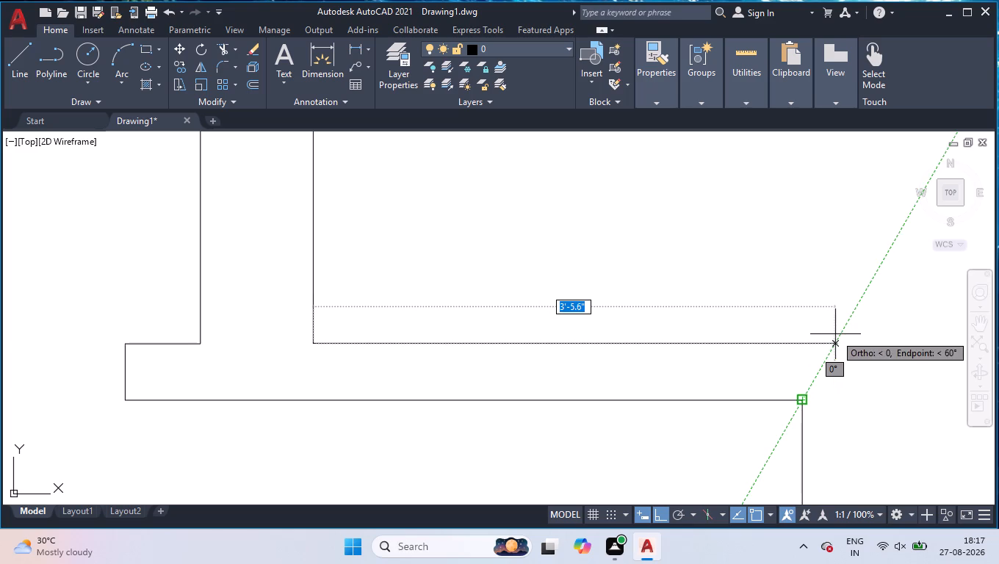
pyautogui.write("4'")
pyautogui.press('Return')
# Close the small room's outer face 8'-6" down to the bottom wall's level and 8'-3" left to the existing outer corner.
pyautogui.scroll(-3, 825, 345)
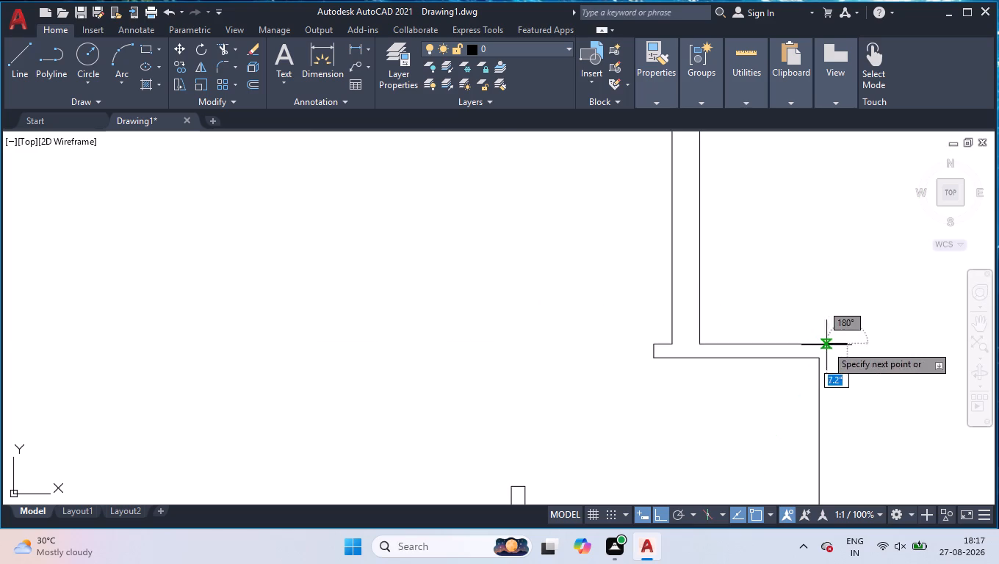
pyautogui.scroll(-3, 838, 384)
pyautogui.scroll(2, 878, 446)
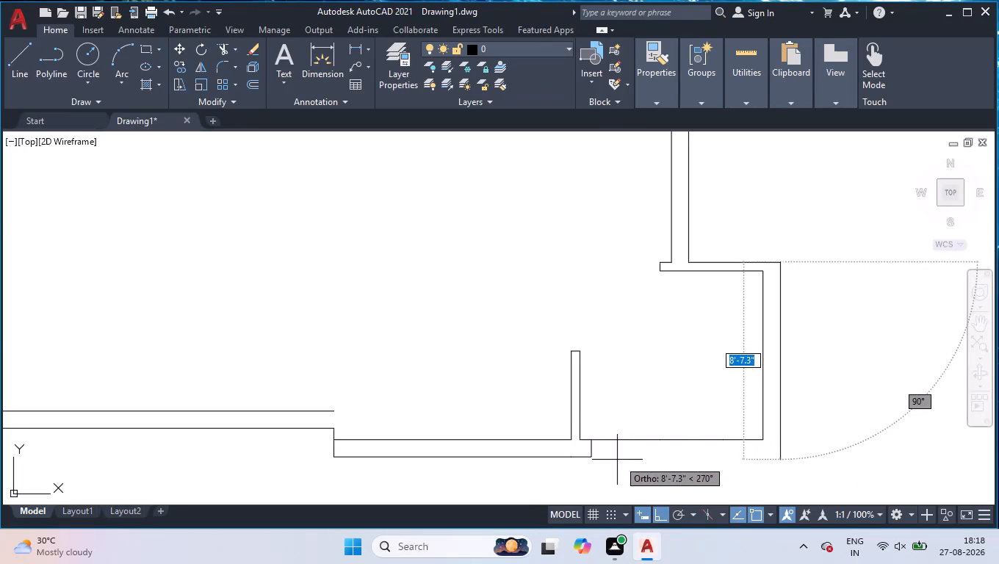
pyautogui.click(714, 461)
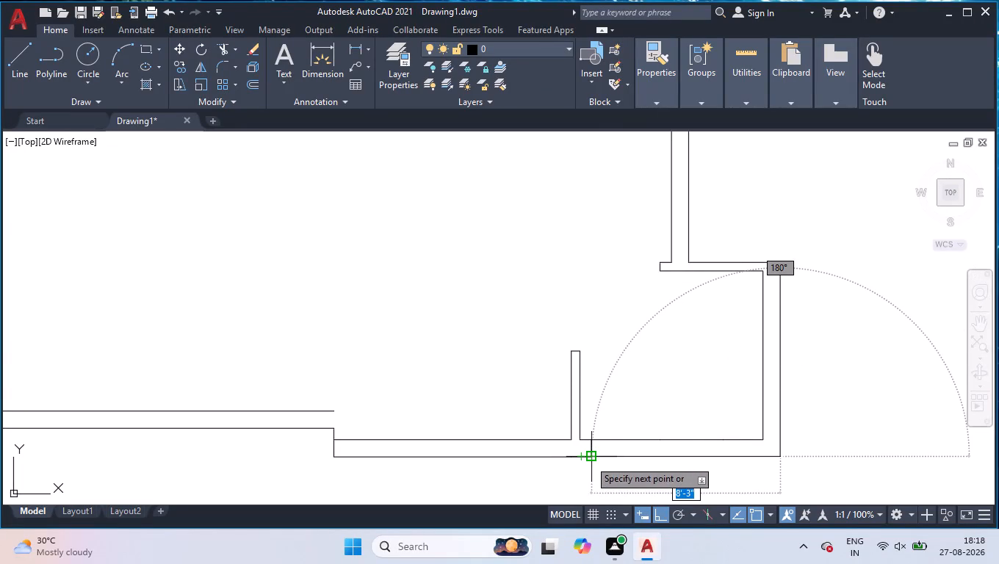
pyautogui.click(589, 460)
pyautogui.press('space')
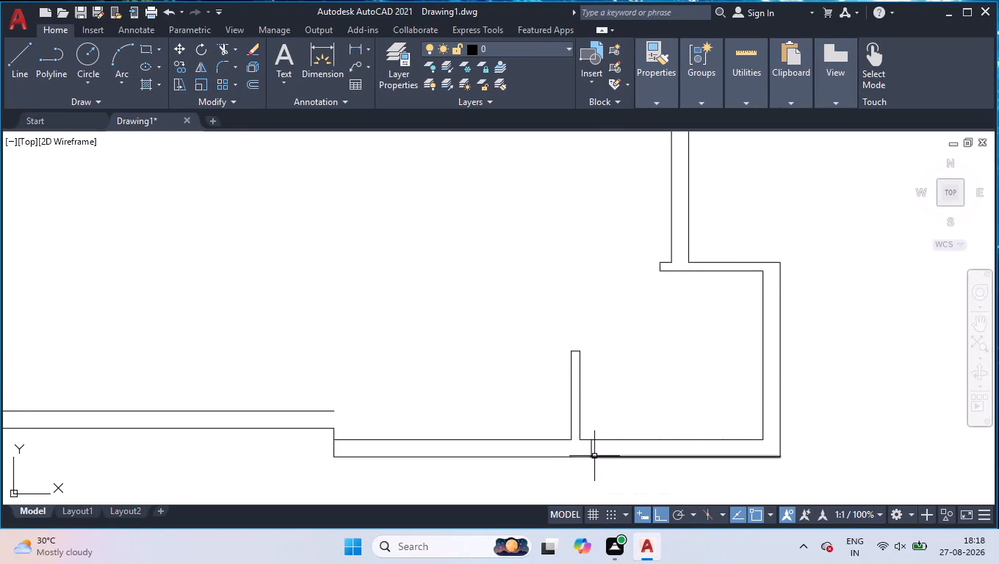
# From the right wall's outer face, level with the room's top inner face, draw consecutive line segments of 1'6", 1'6" and 1' rightward.
pyautogui.scroll(1, 595, 456)
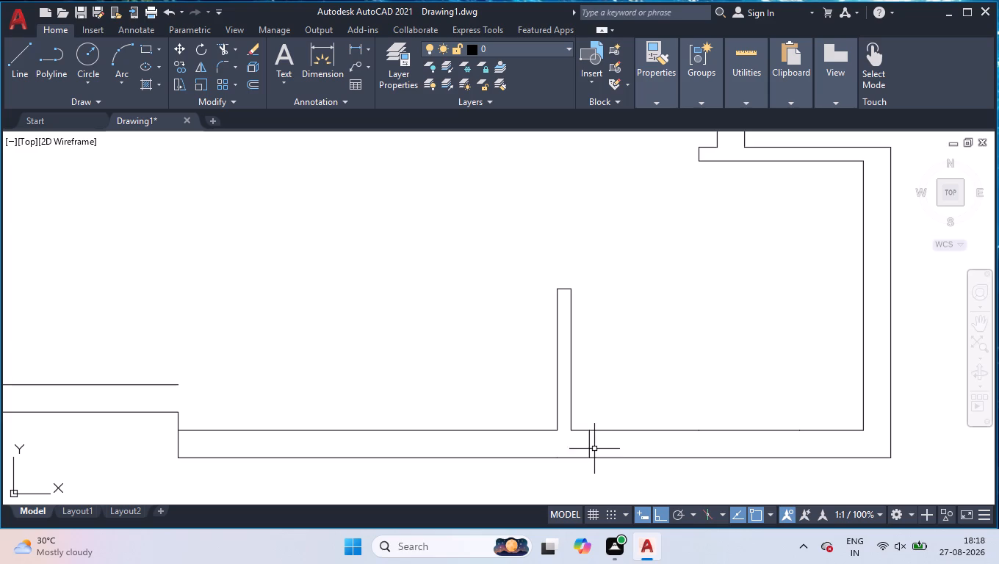
pyautogui.scroll(-2, 635, 426)
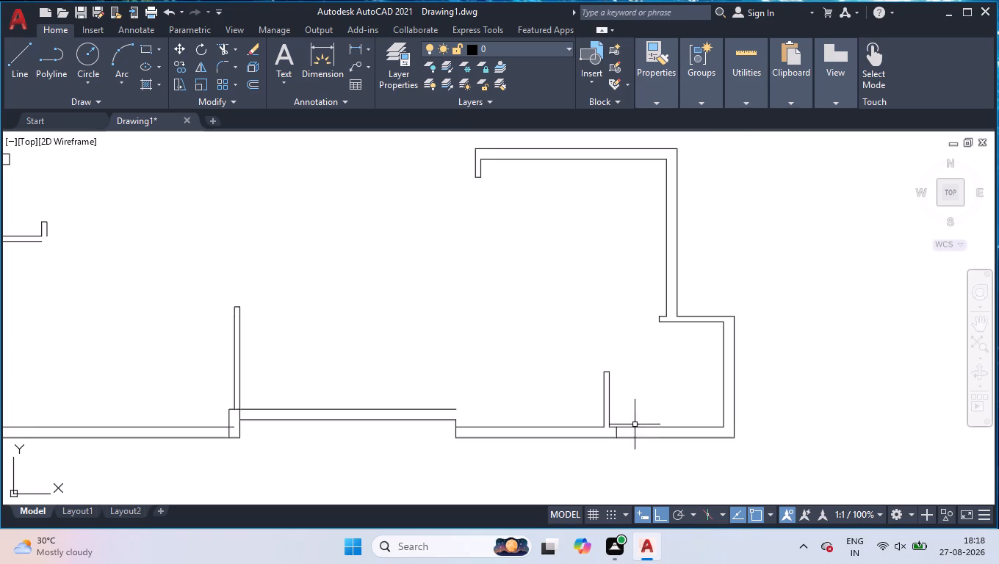
pyautogui.scroll(-2, 699, 394)
pyautogui.scroll(1, 755, 333)
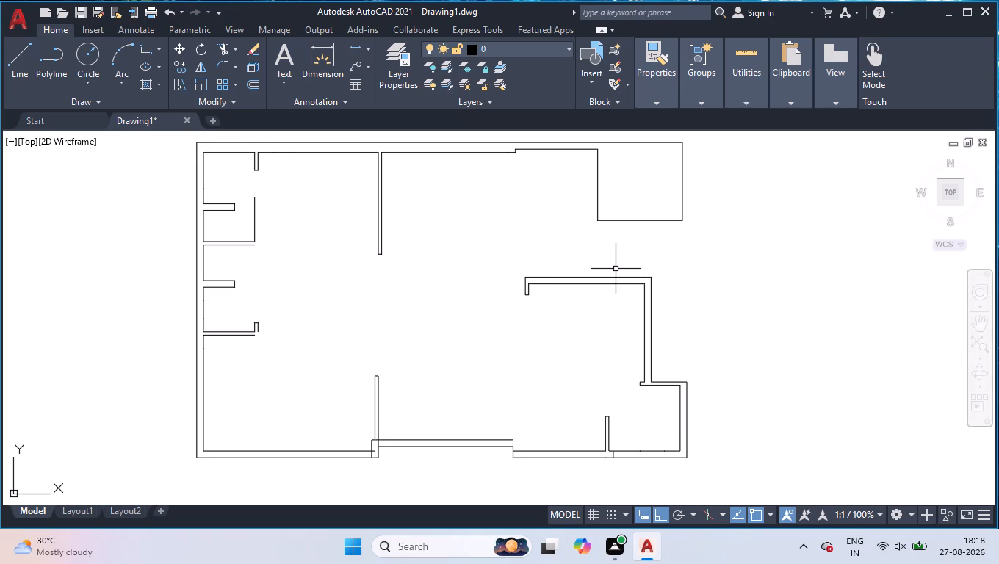
pyautogui.scroll(1, 618, 262)
pyautogui.scroll(3, 699, 330)
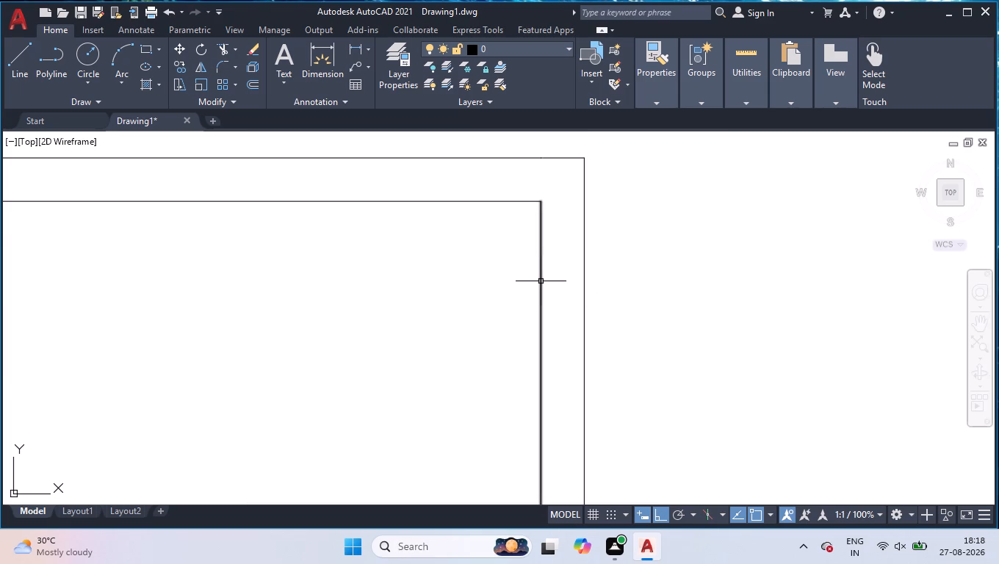
pyautogui.press('l')
pyautogui.press('Return')
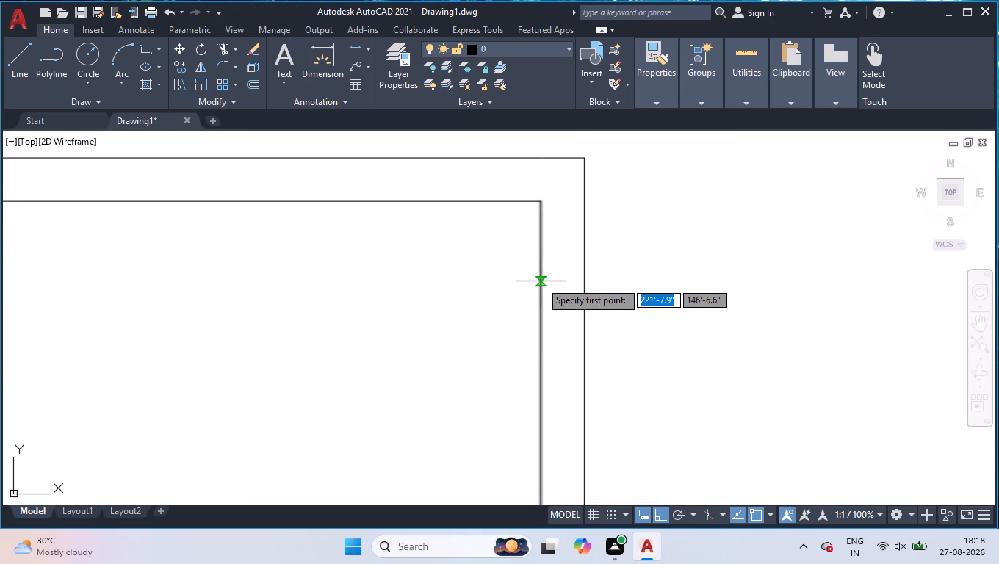
pyautogui.click(584, 203)
pyautogui.press('1')
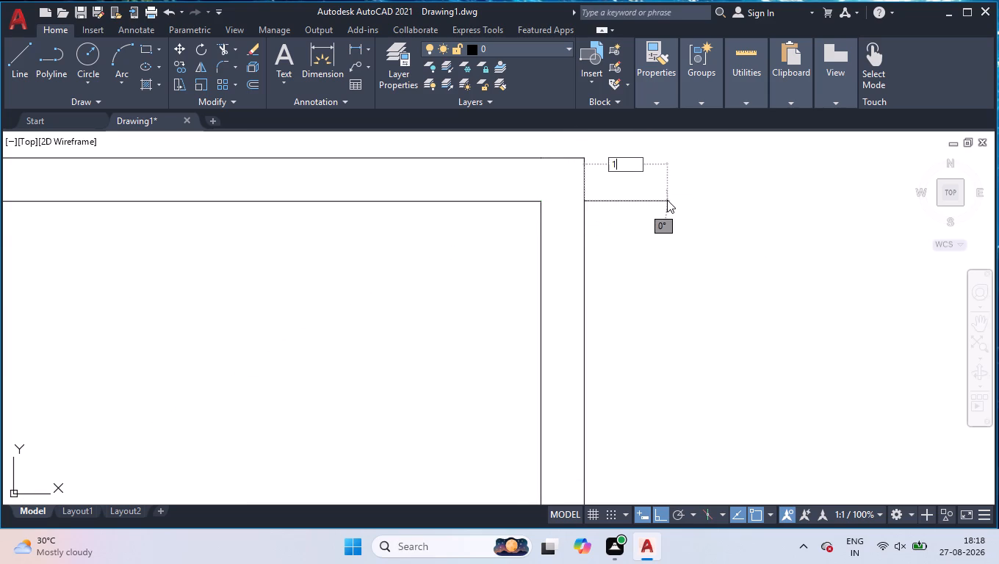
pyautogui.press("'")
pyautogui.press('6')
pyautogui.press('Return')
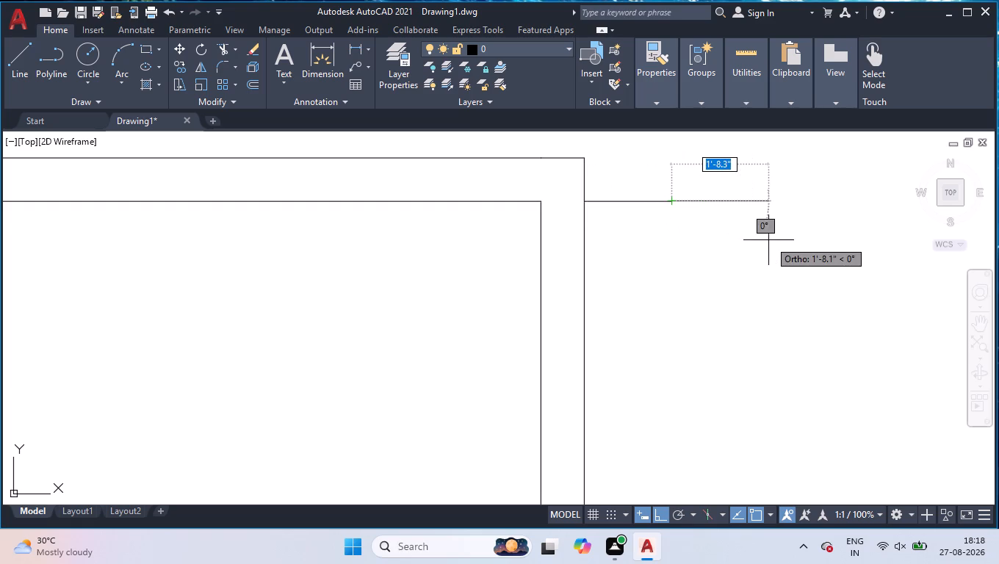
pyautogui.write("1'6")
pyautogui.press('Return')
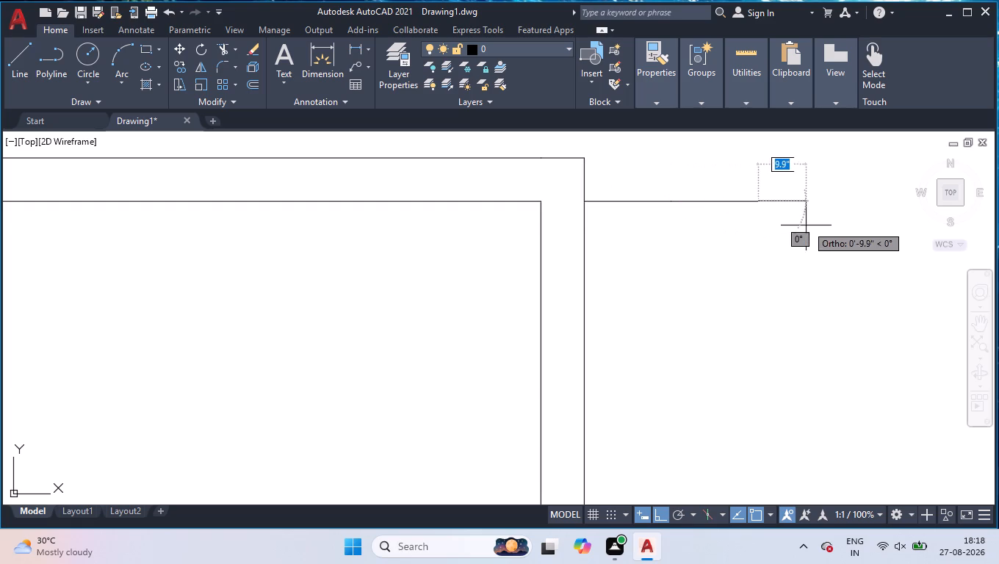
pyautogui.write("1'")
pyautogui.press('Return')
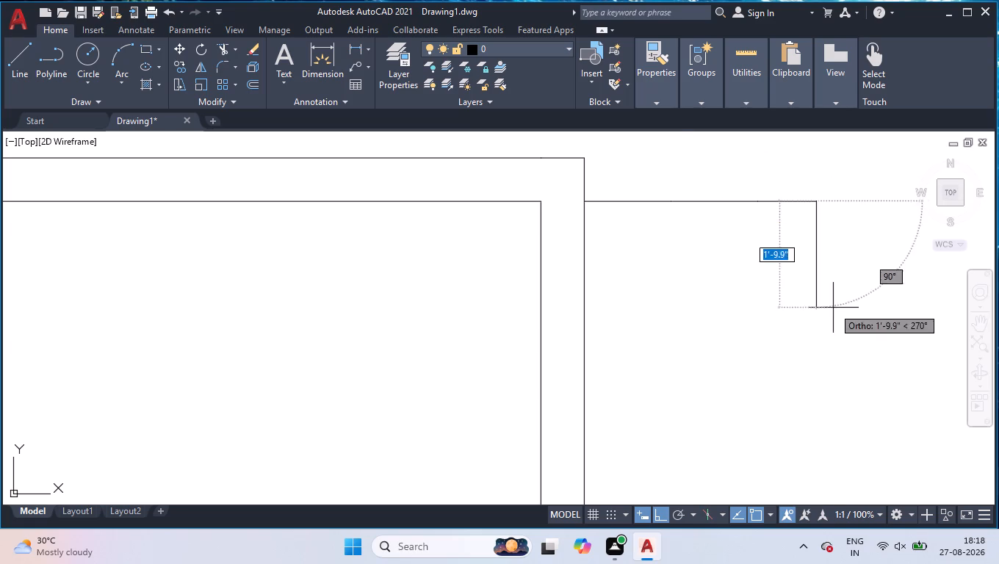
# Draw a vertical line from the end of the 1' segment down to the small room's upper outer corner.
pyautogui.scroll(-3, 824, 316)
pyautogui.scroll(4, 825, 439)
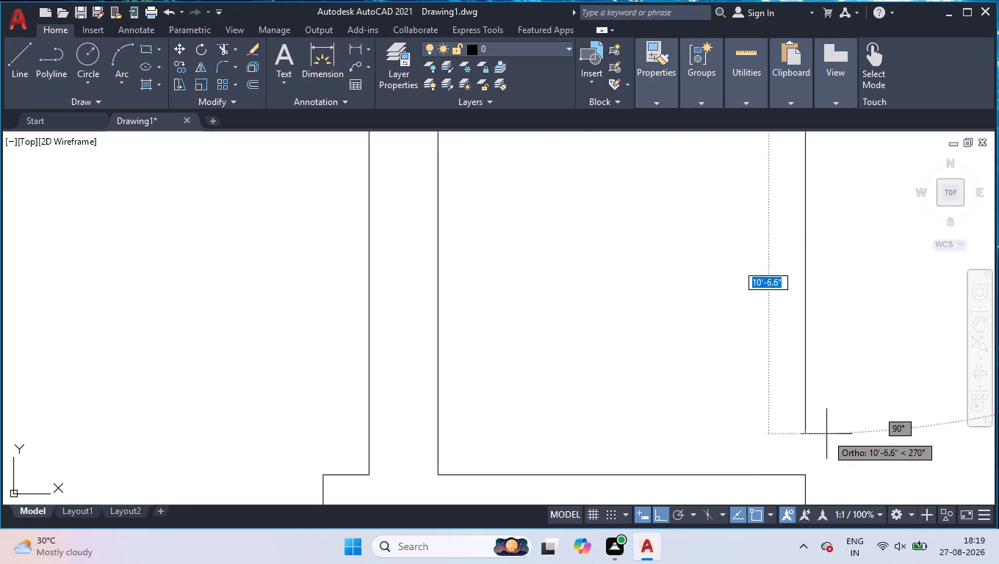
pyautogui.click(806, 476)
pyautogui.press('Return')
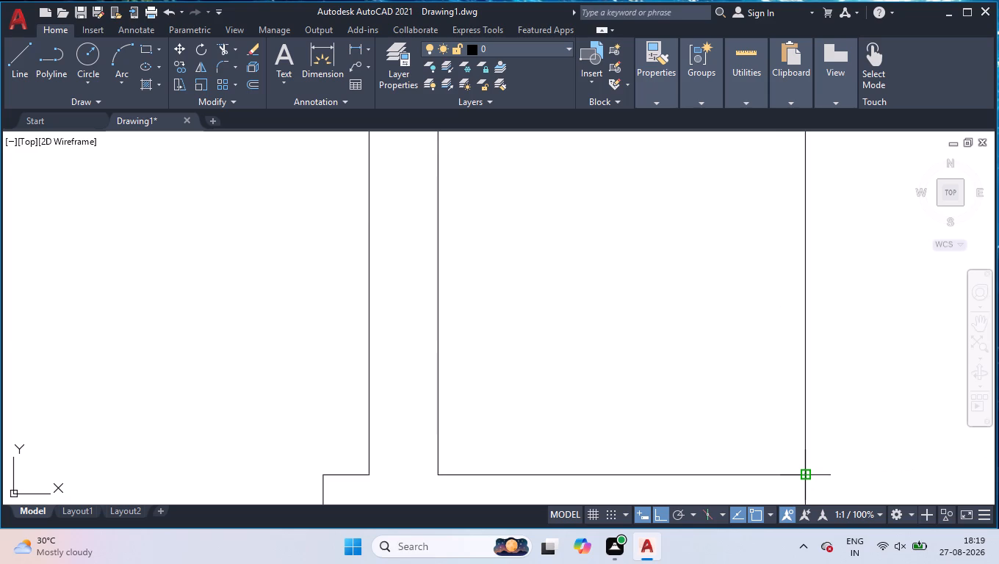
# Offset the three horizontal segments beside the right wall upward by 9" to continue the top outer face.
pyautogui.scroll(-5, 779, 414)
pyautogui.scroll(-4, 711, 255)
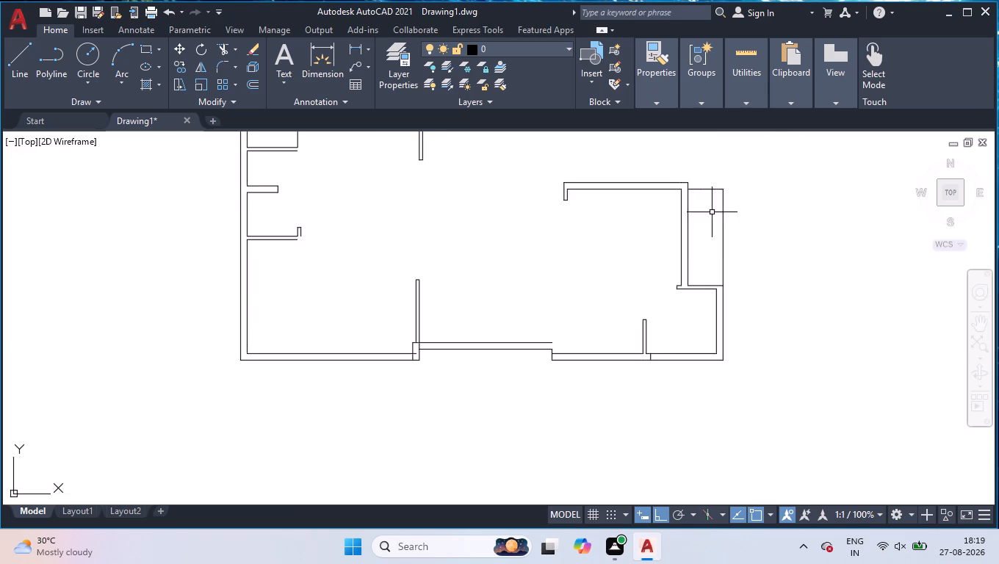
pyautogui.scroll(3, 718, 163)
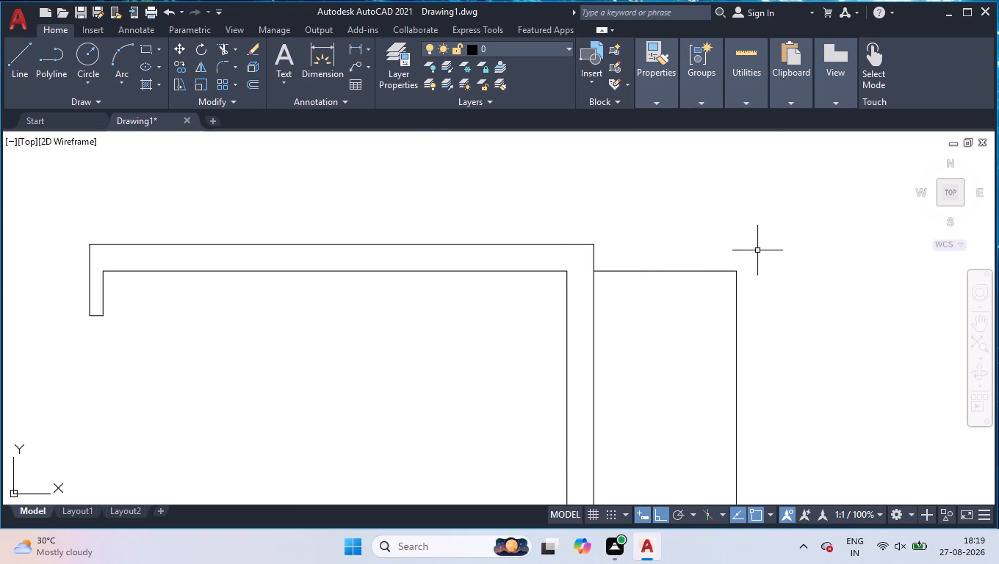
pyautogui.scroll(1, 758, 250)
pyautogui.write('off')
pyautogui.press('Return')
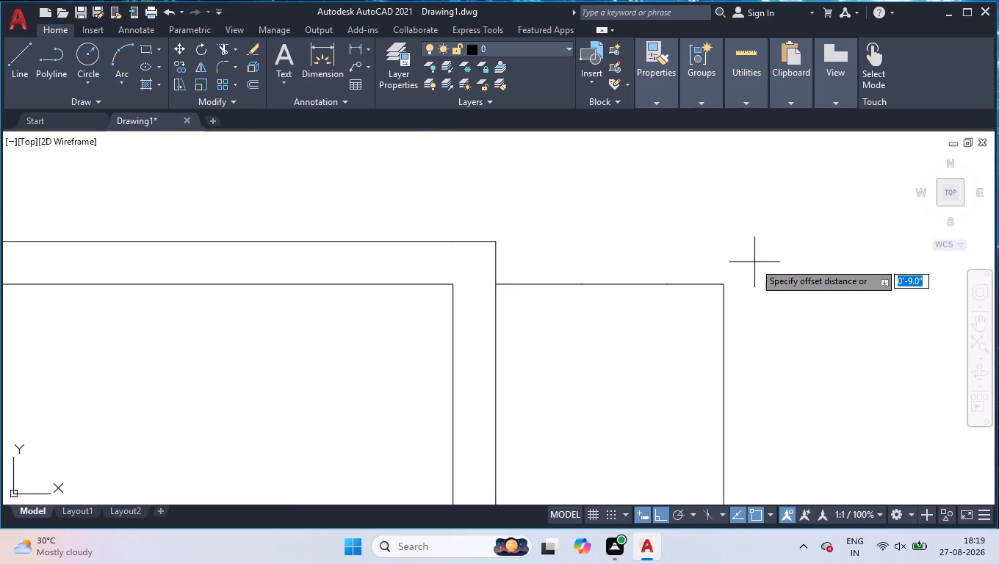
pyautogui.press('9')
pyautogui.press('Return')
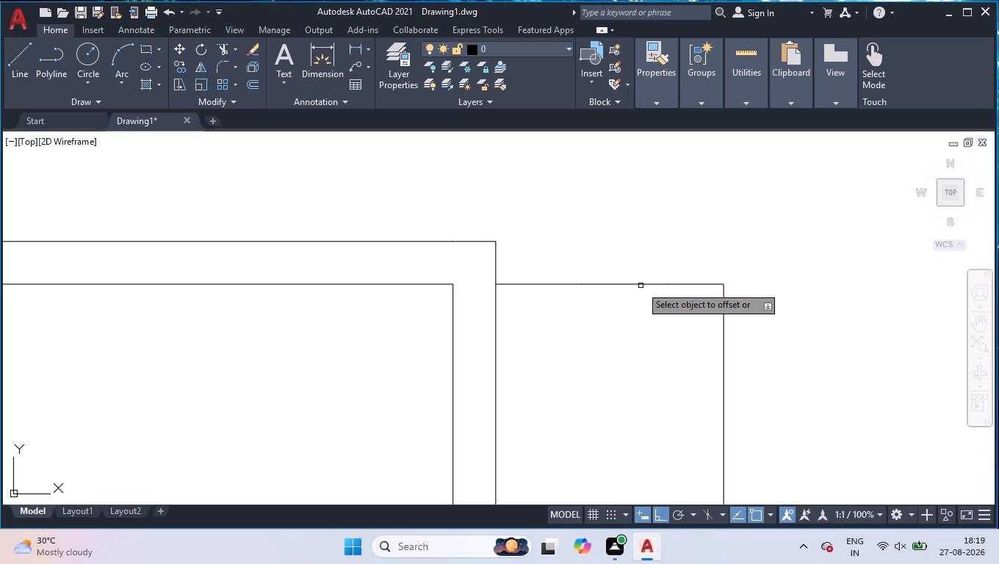
pyautogui.click(641, 286)
pyautogui.click(646, 245)
pyautogui.click(529, 284)
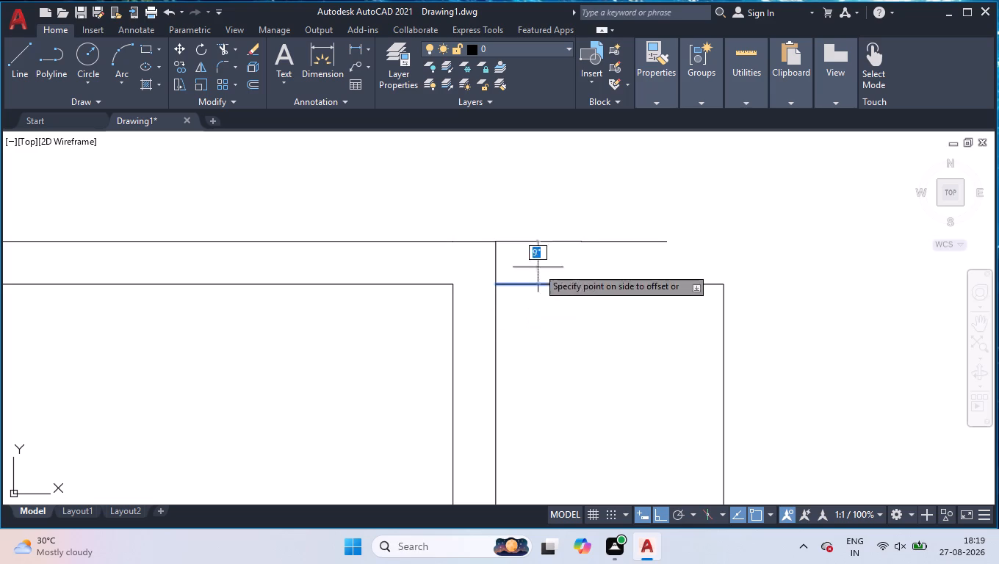
pyautogui.click(551, 235)
pyautogui.click(697, 283)
pyautogui.click(714, 220)
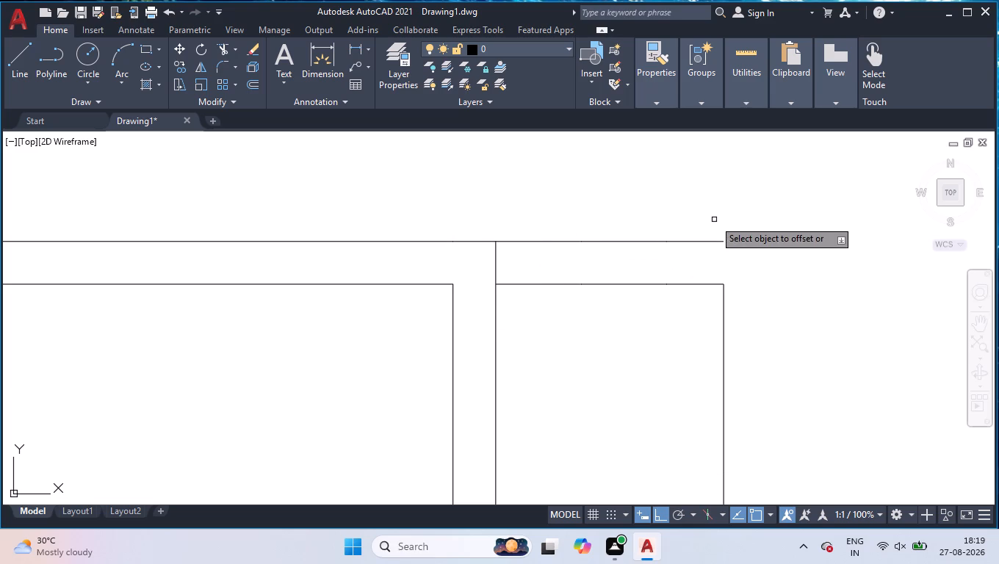
pyautogui.press('Return')
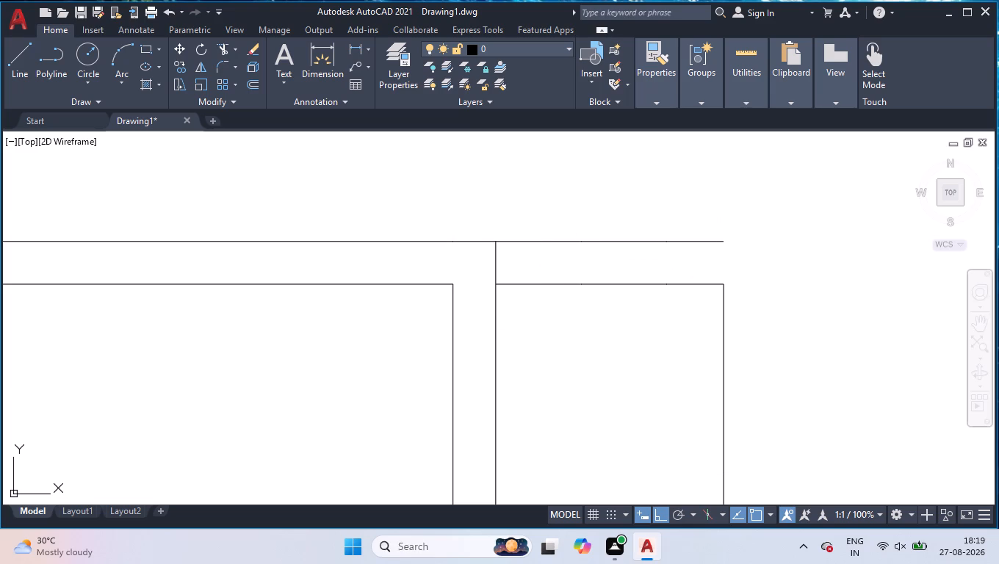
# Extend the new right-hand vertical line up to the offset top outer face.
pyautogui.write('ex')
pyautogui.press('Return')
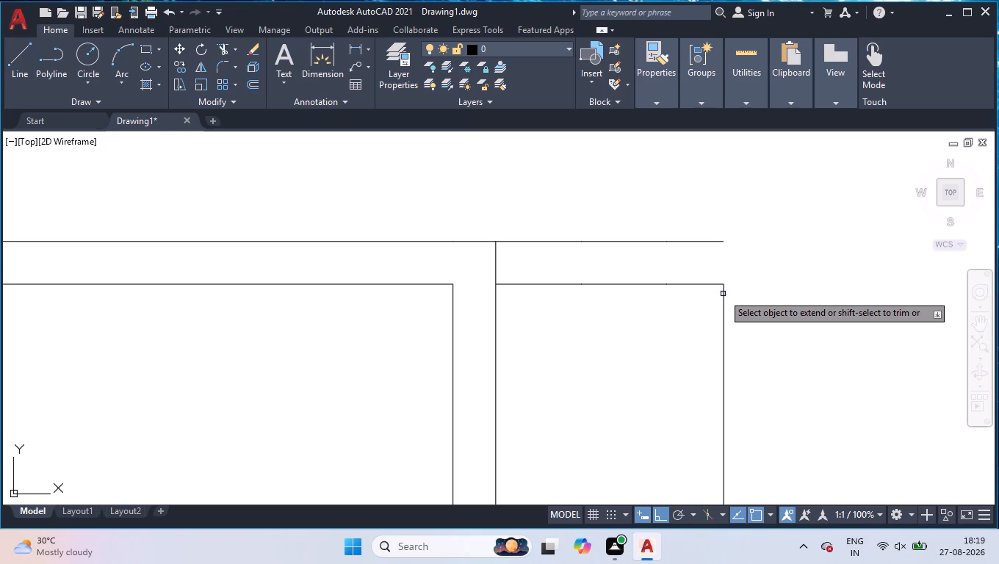
pyautogui.click(723, 294)
pyautogui.press('Return')
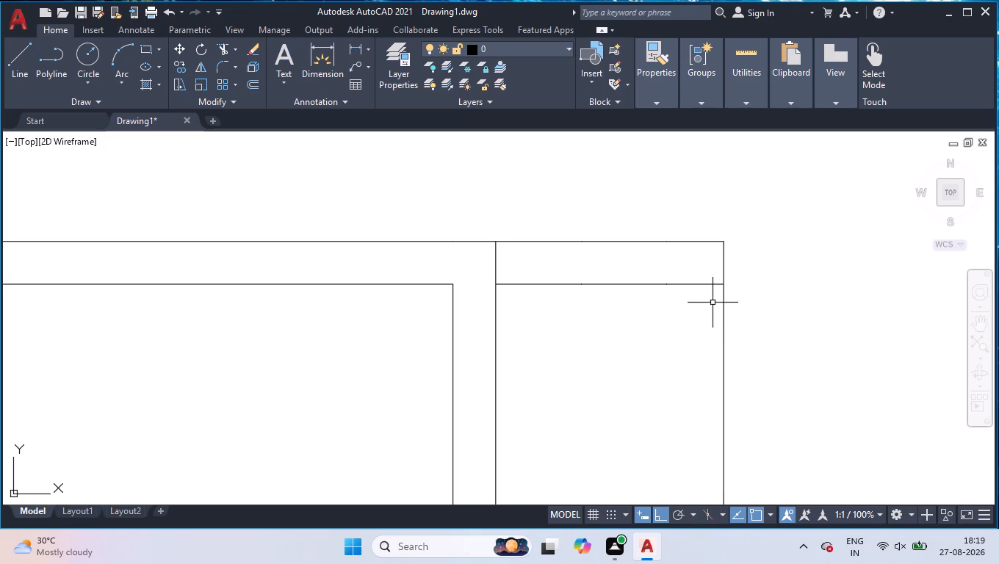
# Trim the short piece of the right wall's outer line that crosses the top wall's thickness.
pyautogui.write('tr')
pyautogui.press('Return')
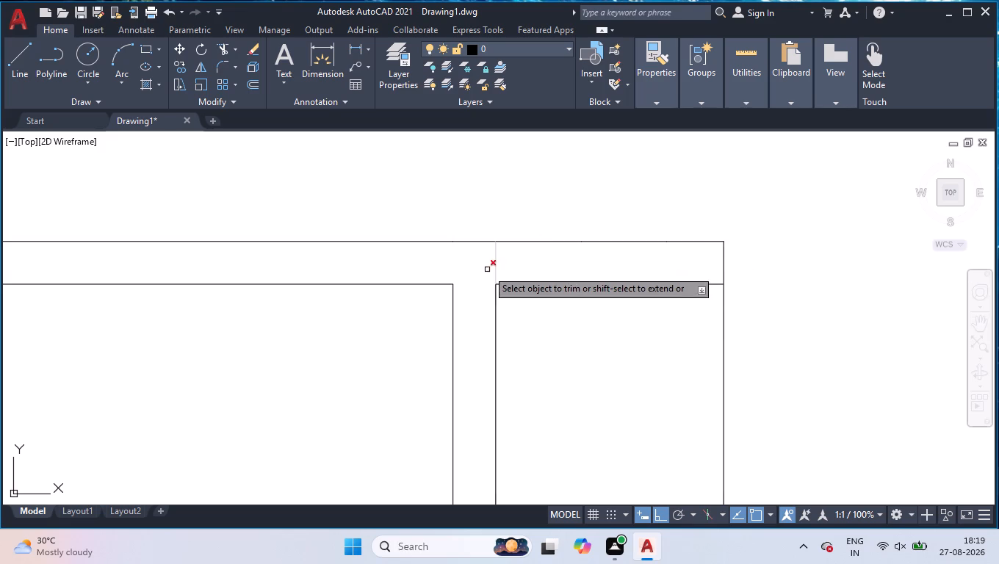
pyautogui.click(487, 270)
pyautogui.click(513, 268)
pyautogui.press('Return')
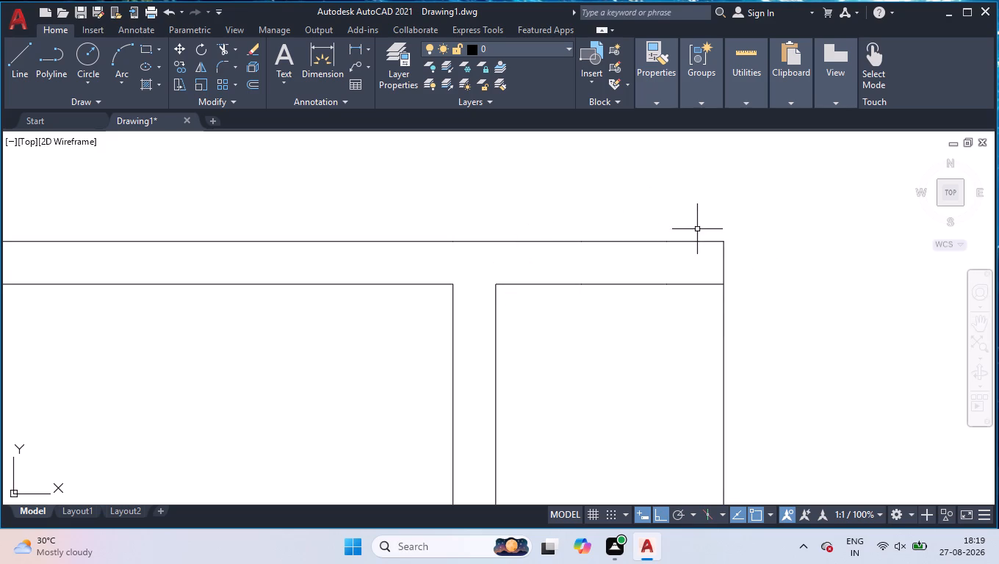
# Join the collinear horizontal segments of the small upper-right room's inner top face.
pyautogui.click(706, 264)
pyautogui.click(538, 344)
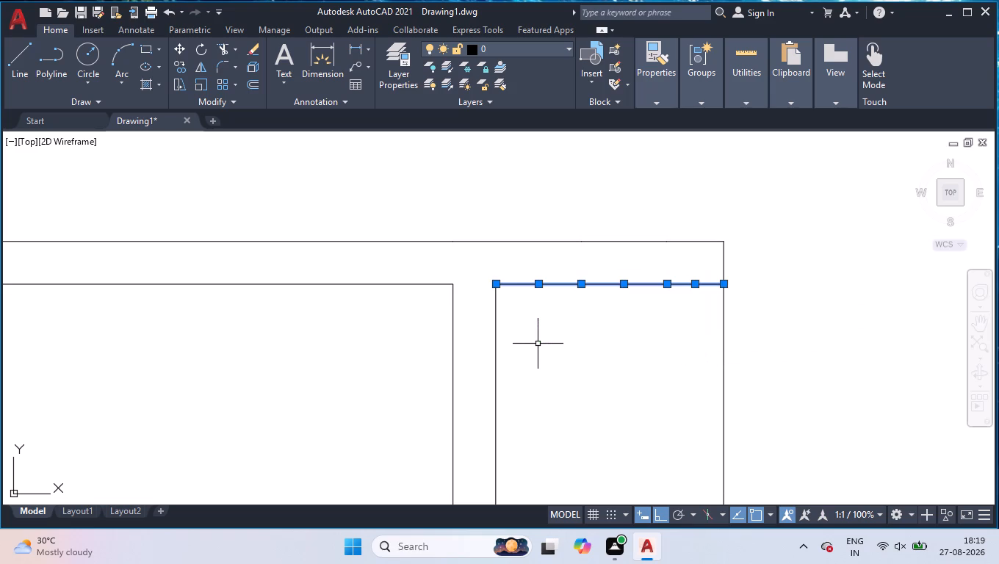
pyautogui.press('j')
pyautogui.press('Return')
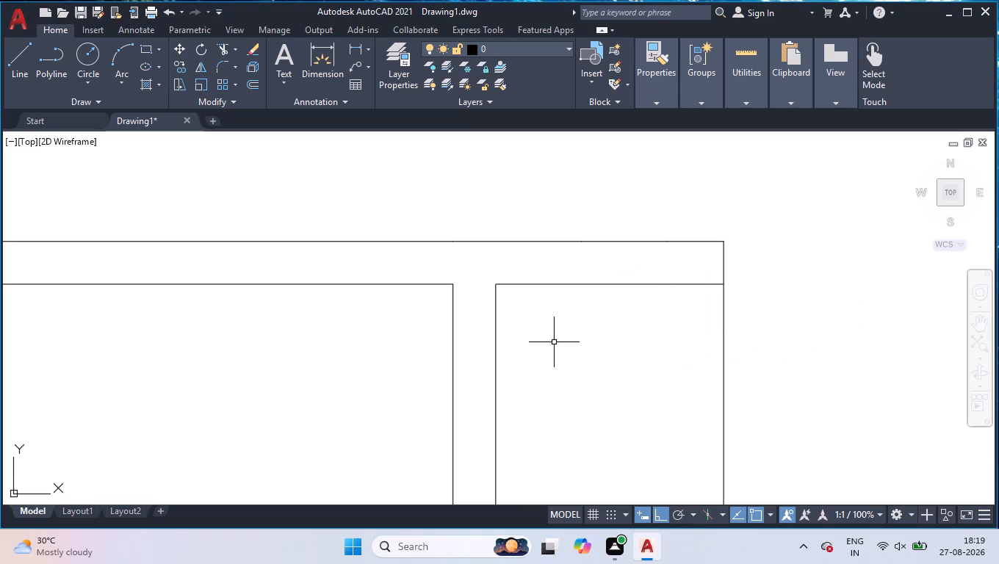
# Join the collinear segments of the top wall's outer face above the two right-hand rooms.
pyautogui.click(704, 202)
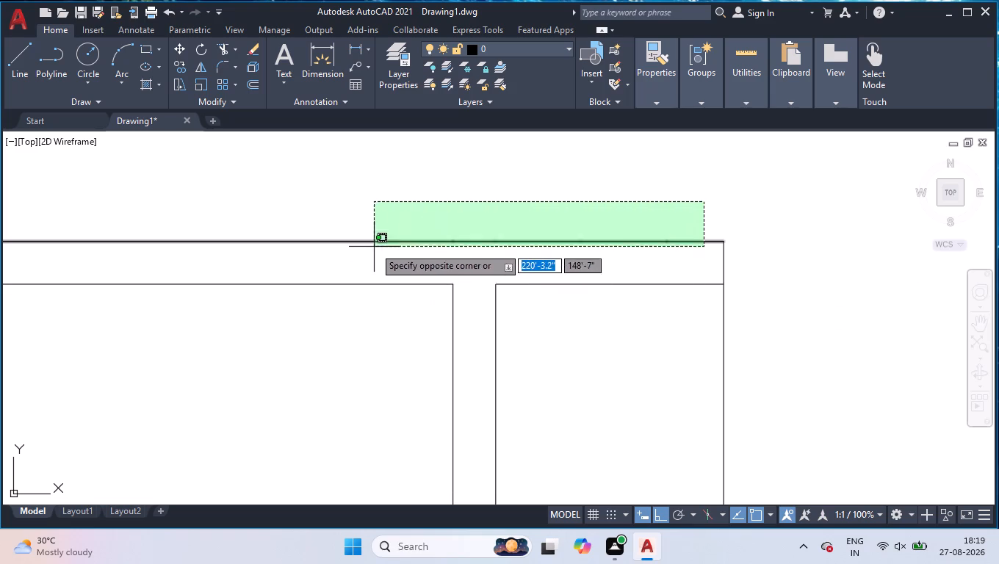
pyautogui.scroll(-1, 342, 253)
pyautogui.scroll(-1, 392, 208)
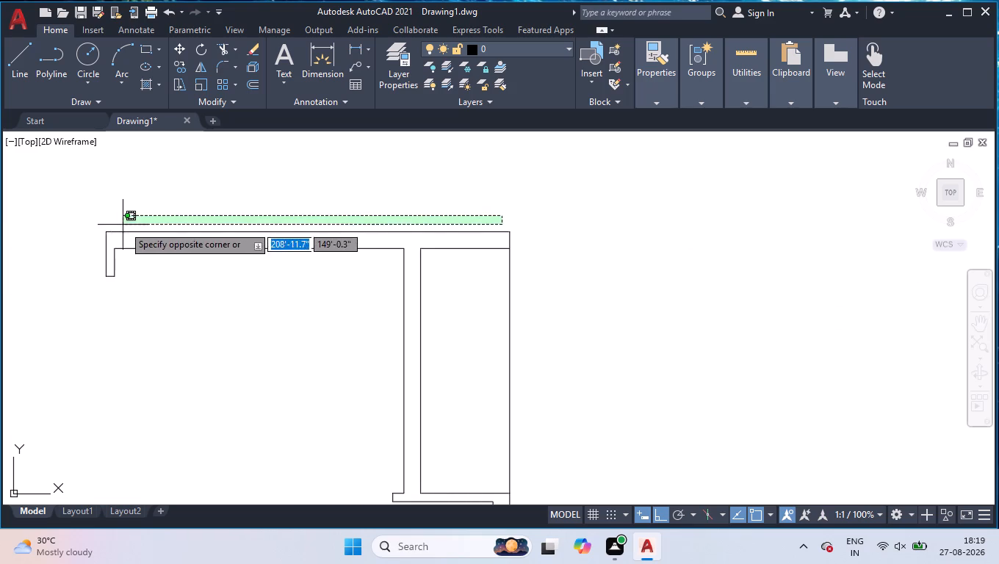
pyautogui.click(130, 237)
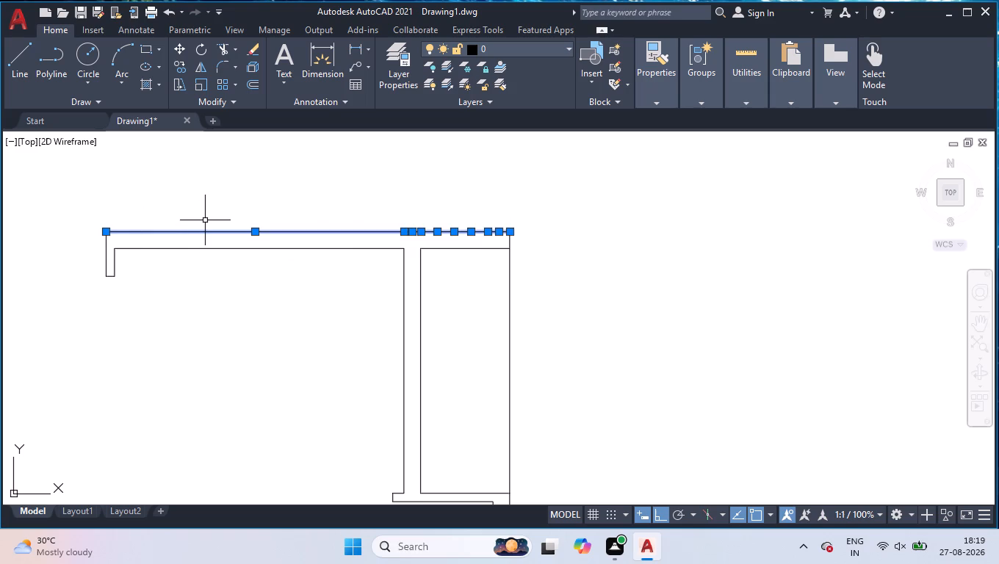
pyautogui.press('j')
pyautogui.press('Return')
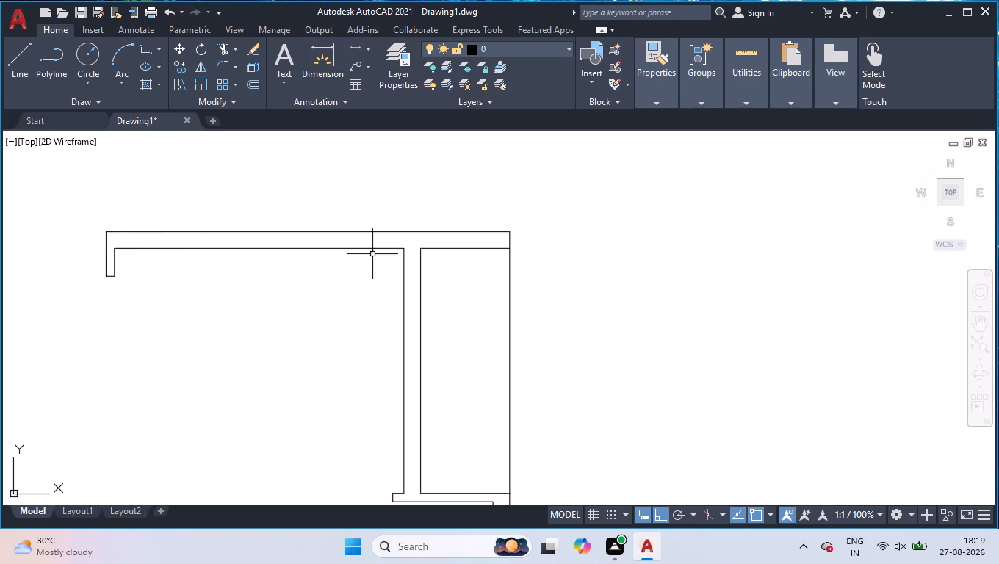
# Draw a line 1' inward from the top wall's outer right corner, continuing about 6'-4.5" up, perpendicular to the corner rectangle's bottom edge.
pyautogui.scroll(-1, 587, 221)
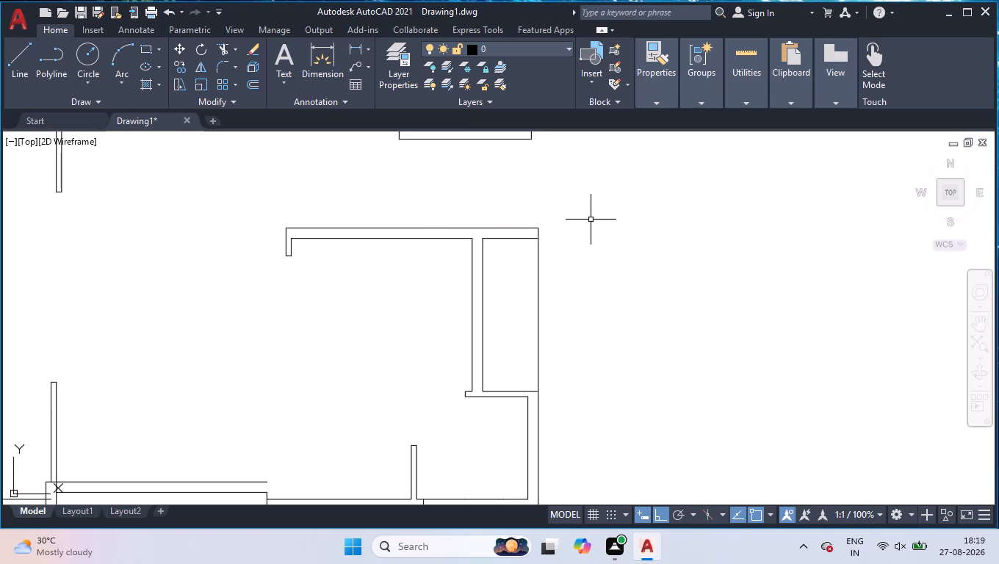
pyautogui.scroll(-1, 572, 245)
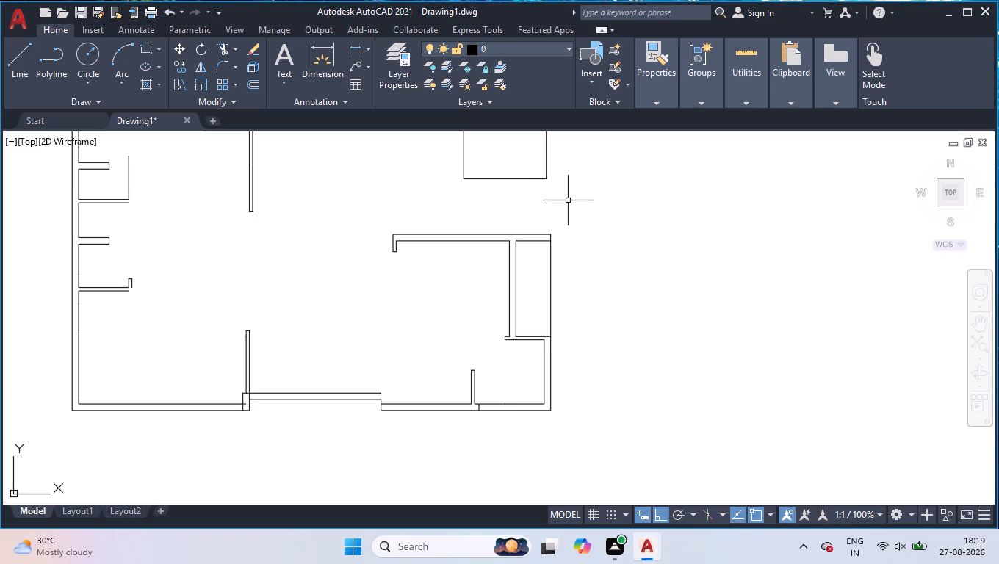
pyautogui.scroll(3, 565, 200)
pyautogui.scroll(-2, 550, 274)
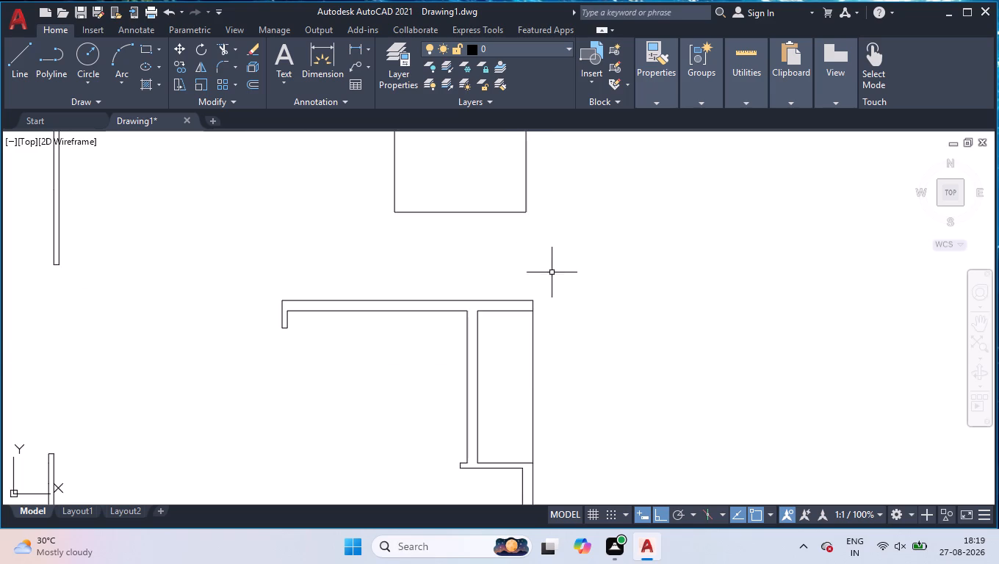
pyautogui.scroll(3, 530, 184)
pyautogui.scroll(-1, 522, 223)
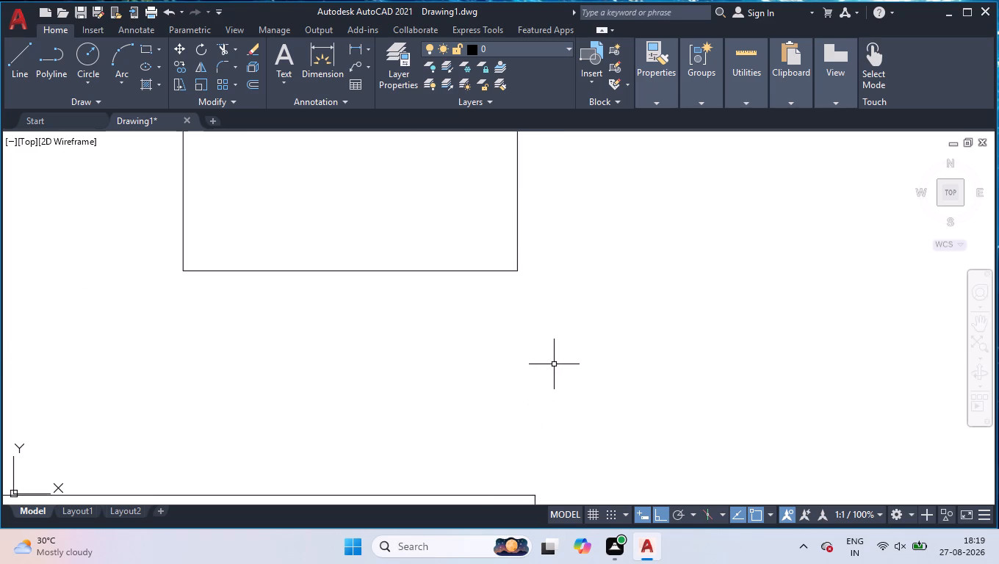
pyautogui.press('l')
pyautogui.press('Return')
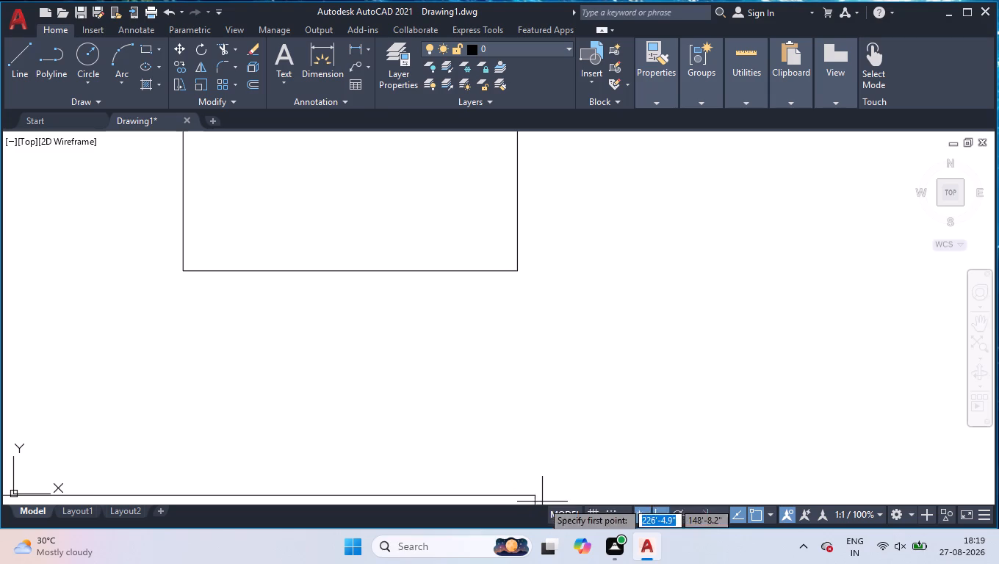
pyautogui.click(536, 494)
pyautogui.write("1'")
pyautogui.press('Return')
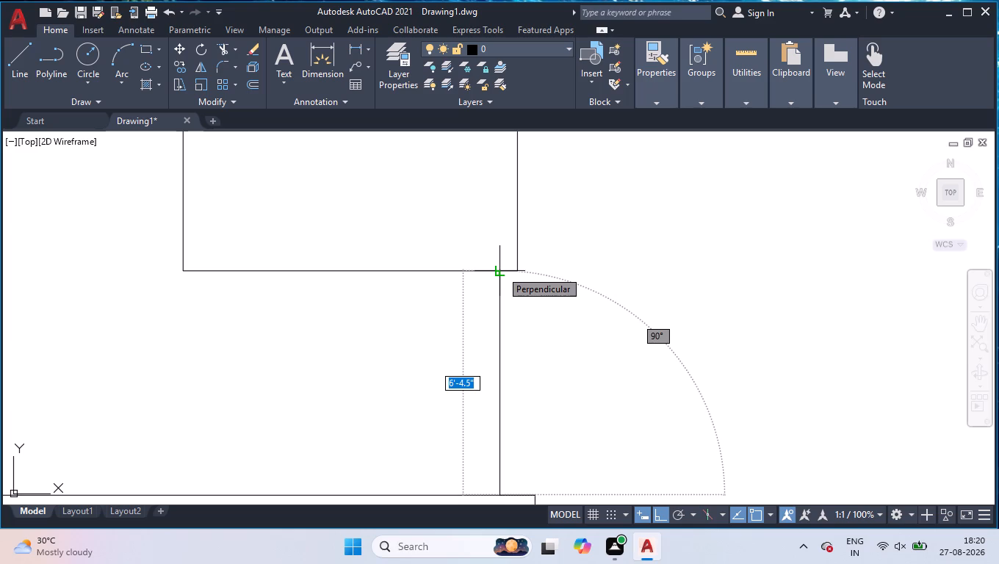
pyautogui.click(501, 270)
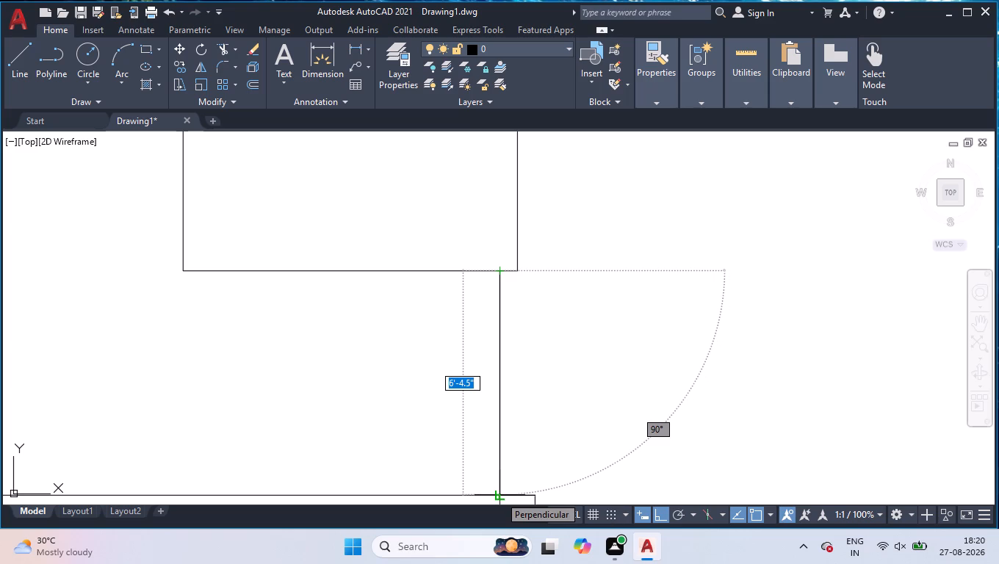
pyautogui.press('Return')
# Quick-measure the small room, the lower-right room and the opening below the upper-right rectangle.
pyautogui.scroll(-4, 754, 301)
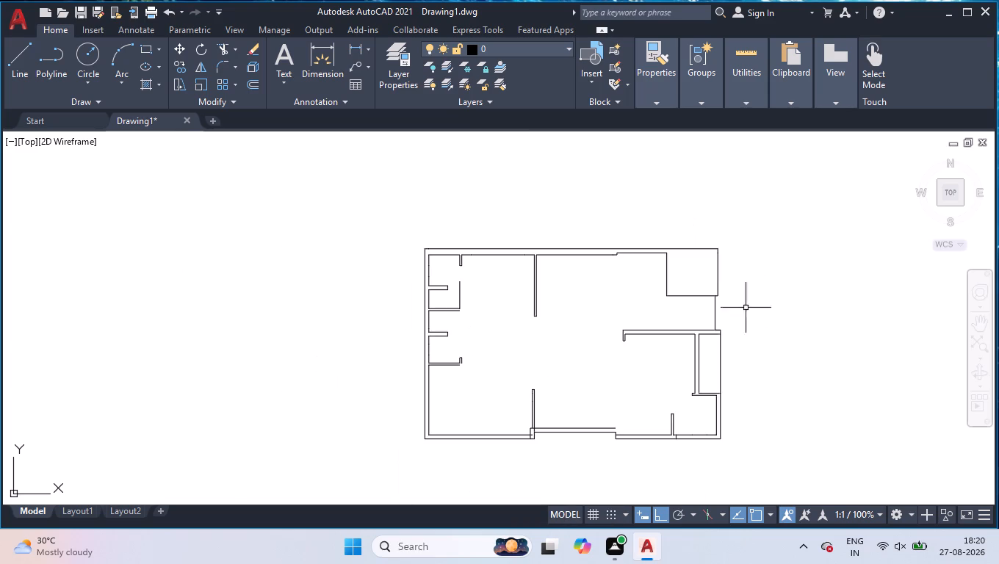
pyautogui.scroll(1, 720, 444)
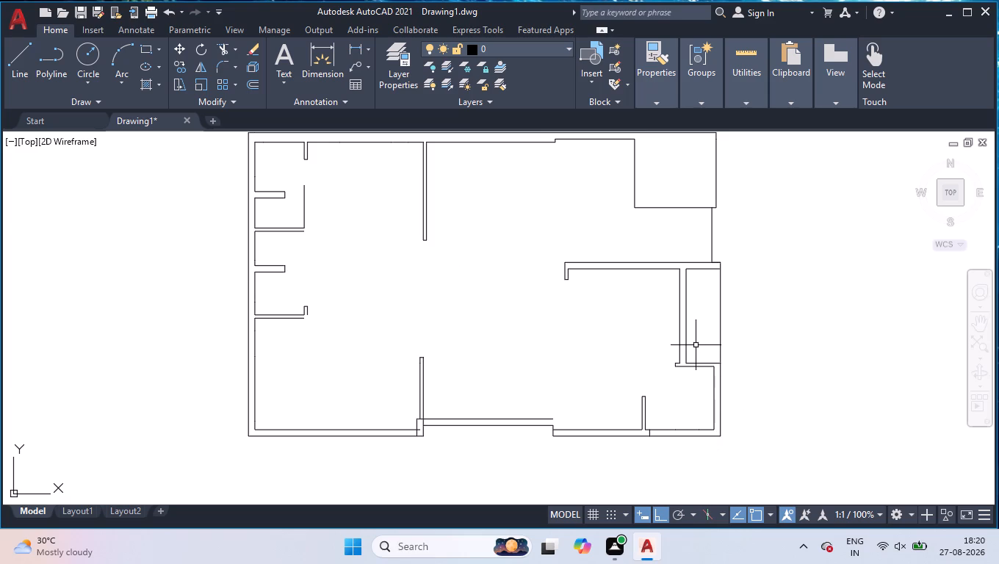
pyautogui.scroll(2, 716, 319)
pyautogui.write('meas')
pyautogui.press('Return')
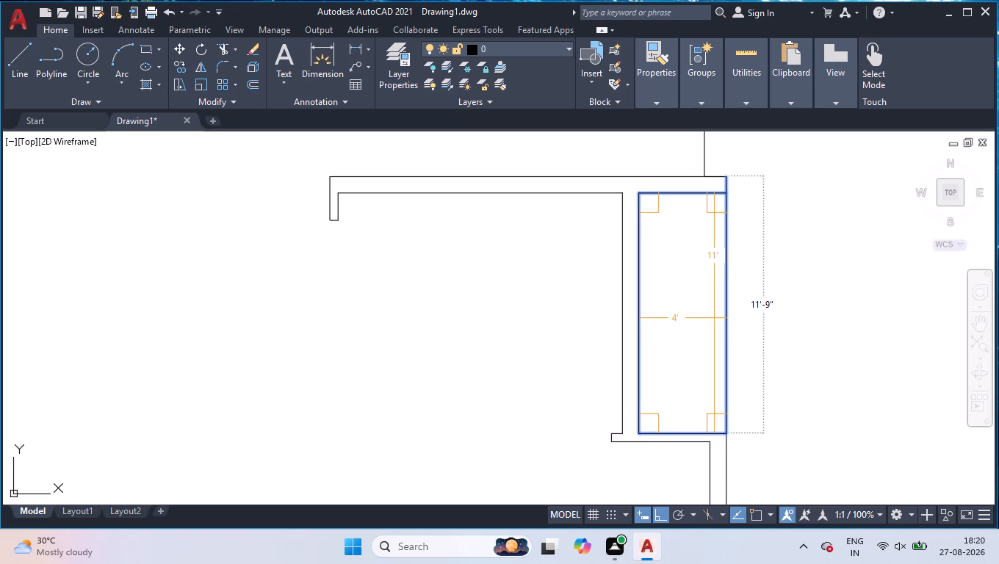
pyautogui.scroll(-2, 692, 317)
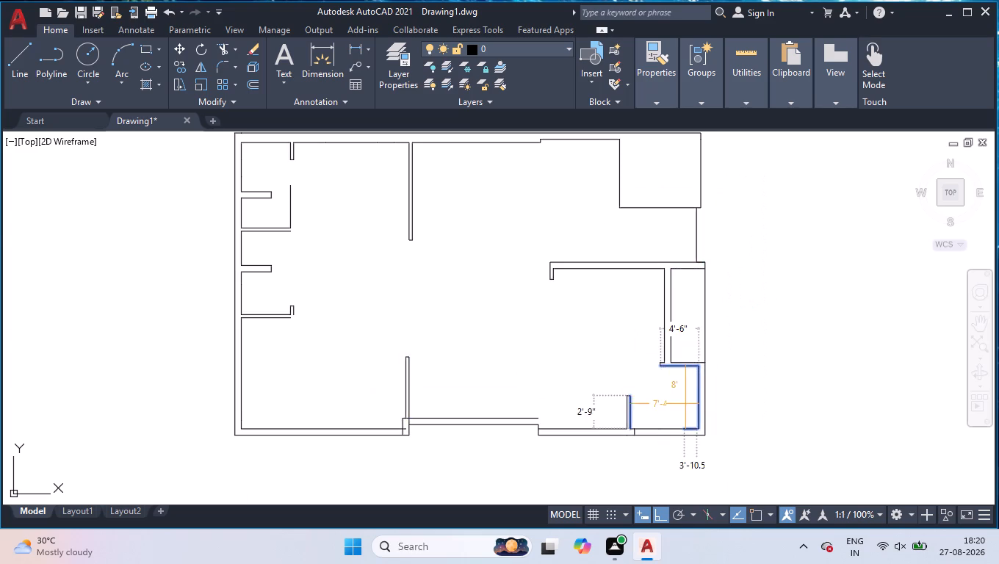
pyautogui.scroll(2, 688, 405)
pyautogui.scroll(-2, 709, 242)
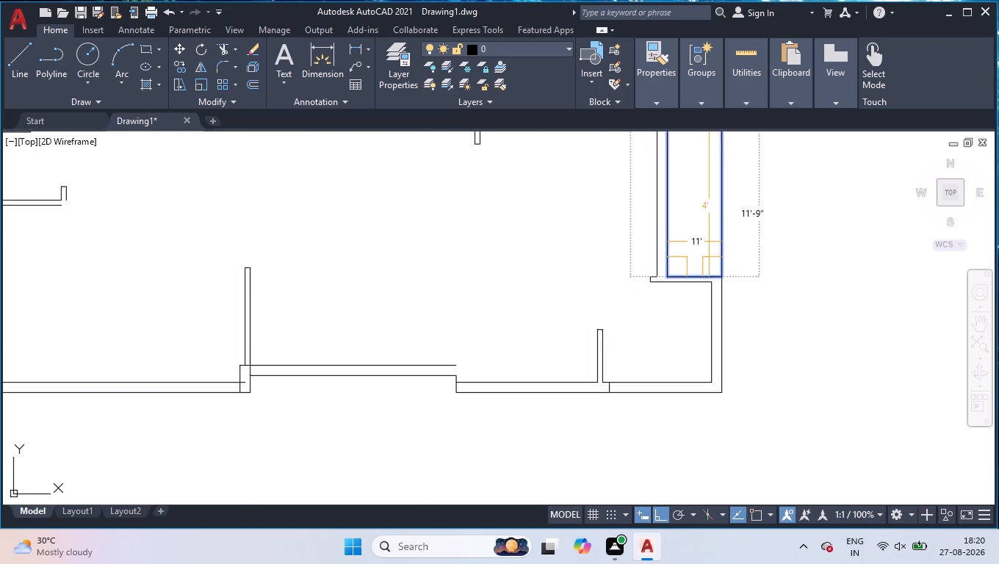
pyautogui.scroll(-1, 708, 242)
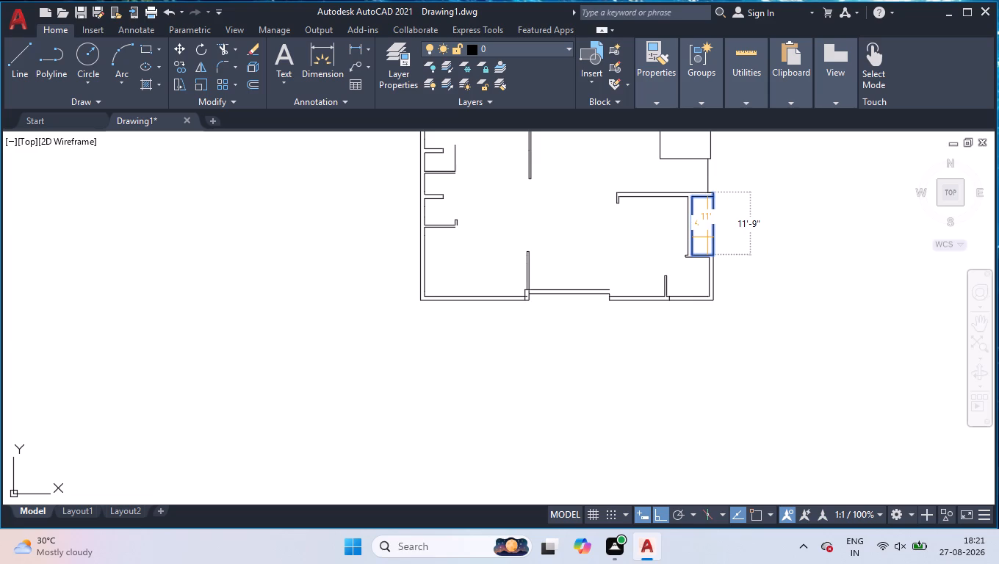
pyautogui.scroll(-1, 662, 200)
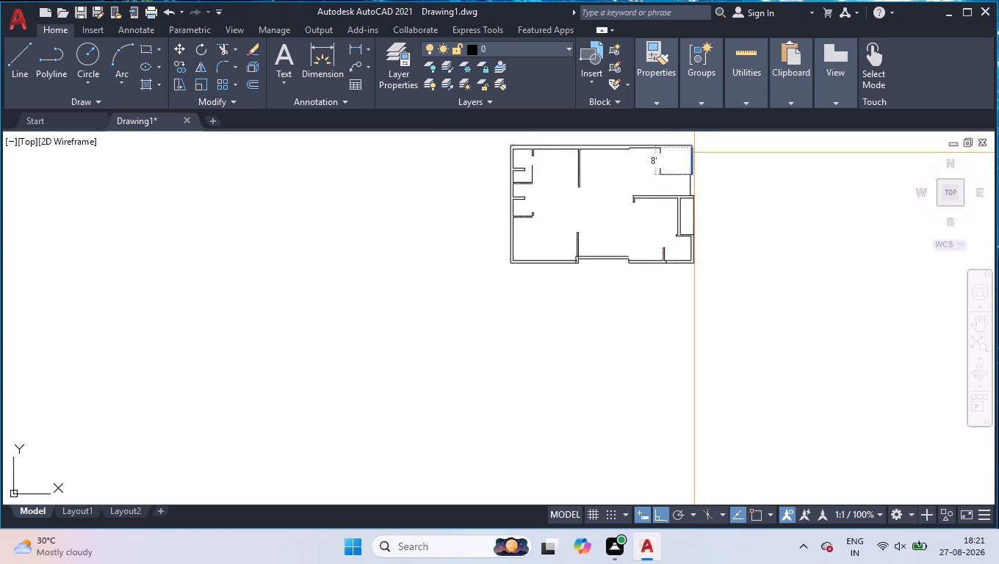
pyautogui.scroll(3, 692, 144)
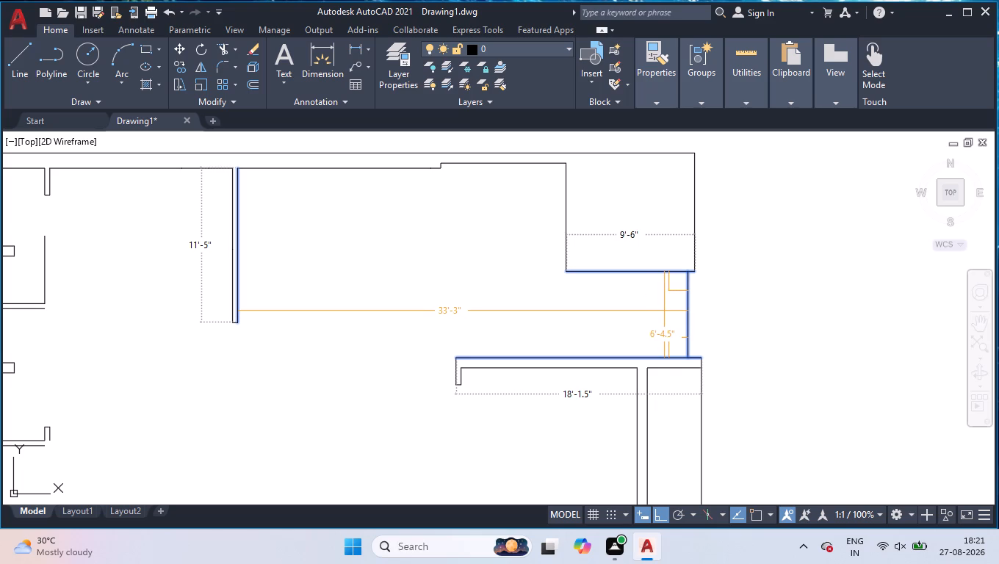
pyautogui.press('Return')
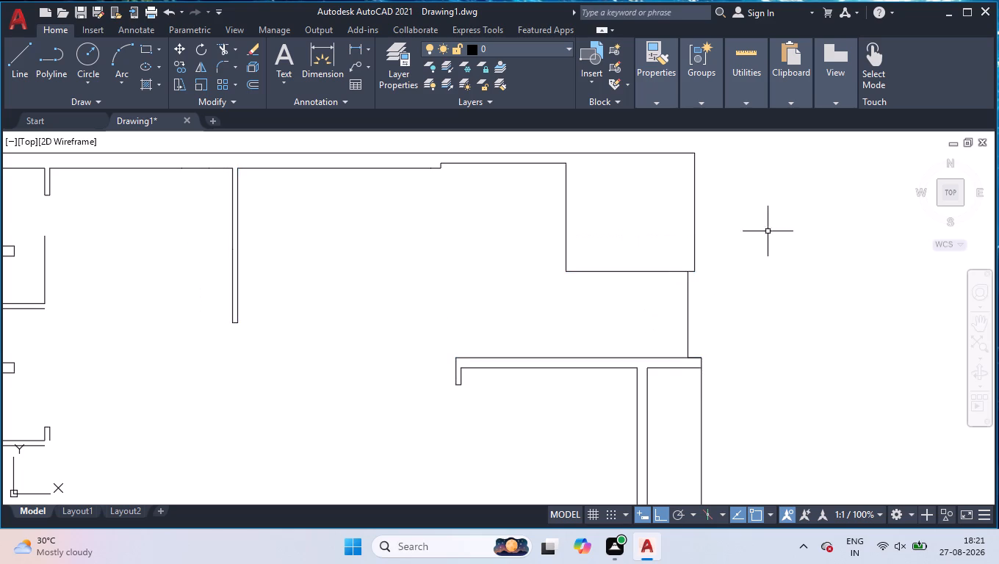
# Move the plan's uppermost wall lines, including the short stub and the partition lines attached to them, straight up by 1'1.5".
pyautogui.click(731, 145)
pyautogui.scroll(-2, 369, 248)
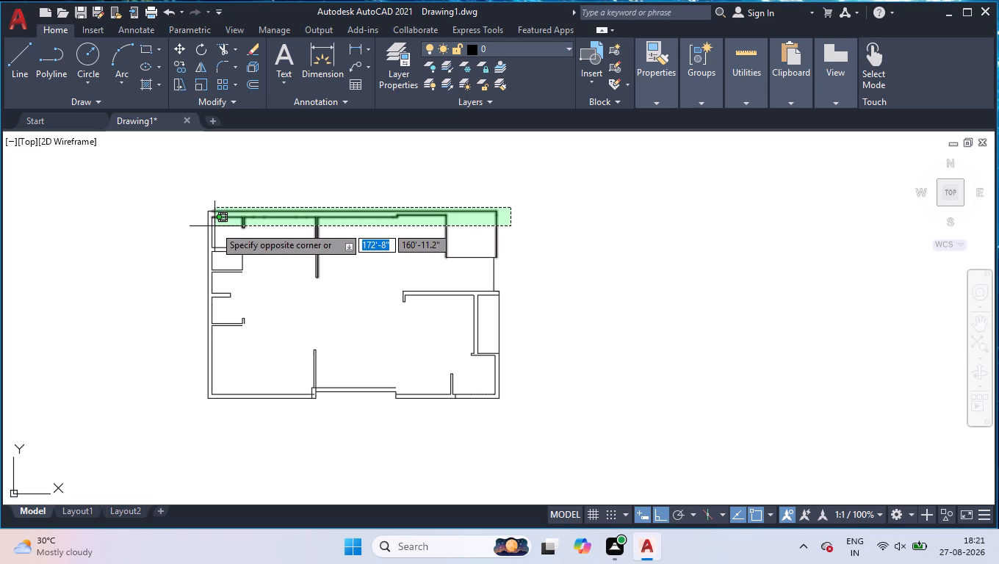
pyautogui.scroll(3, 219, 229)
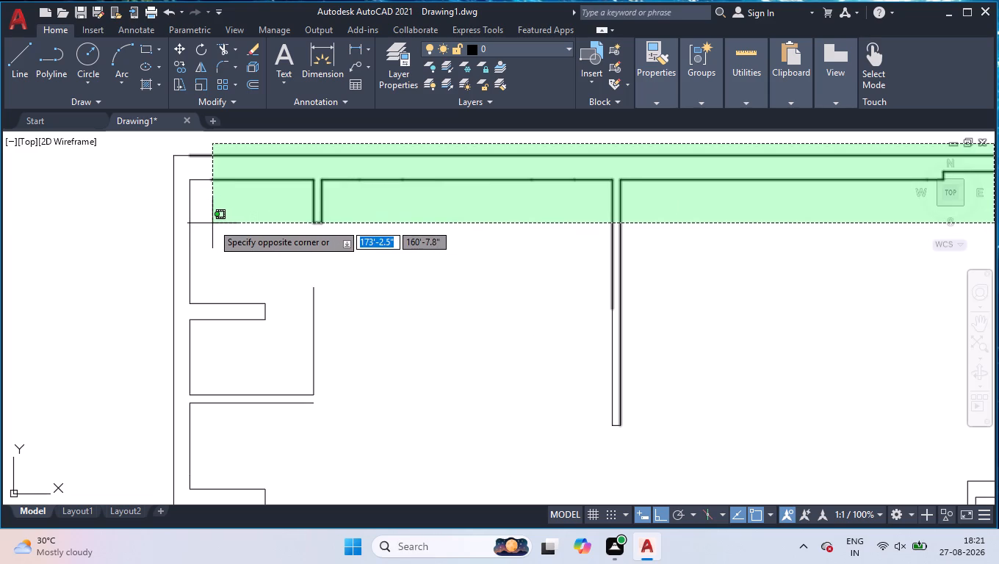
pyautogui.click(206, 223)
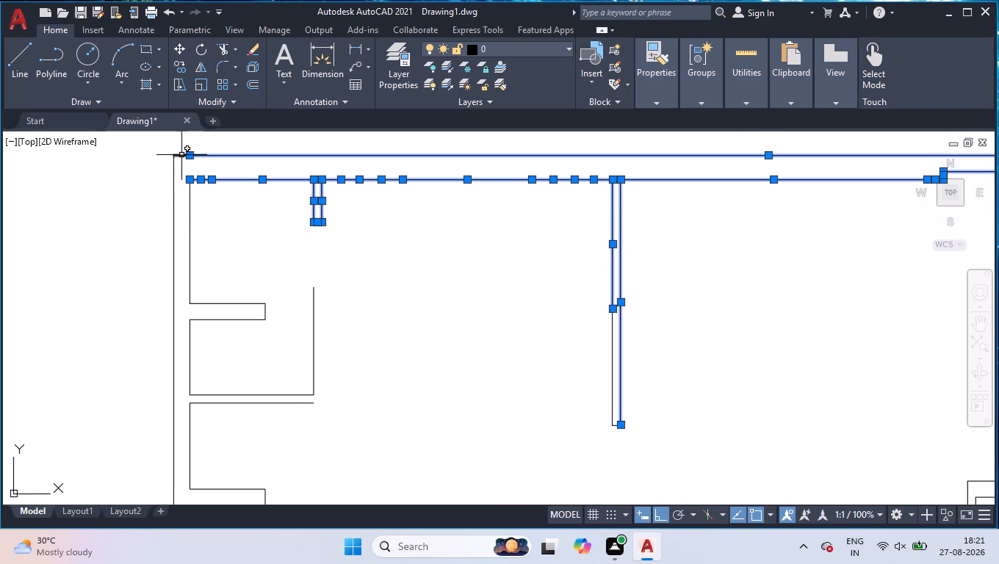
pyautogui.click(181, 155)
pyautogui.write('mo')
pyautogui.press('v')
pyautogui.press('Return')
pyautogui.scroll(-3, 325, 333)
pyautogui.scroll(3, 311, 142)
pyautogui.scroll(-3, 305, 209)
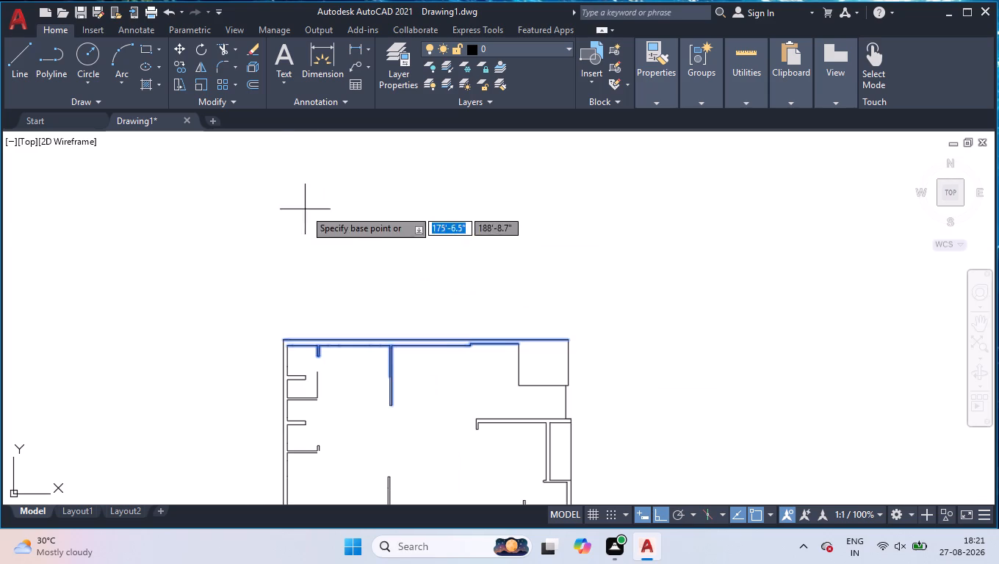
pyautogui.scroll(2, 298, 341)
pyautogui.click(253, 338)
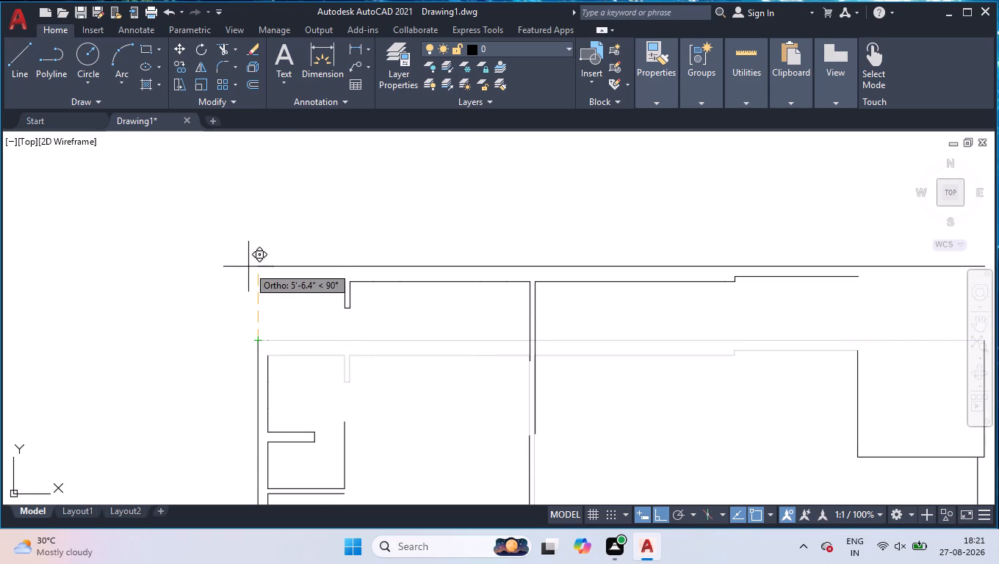
pyautogui.write("1'1.5")
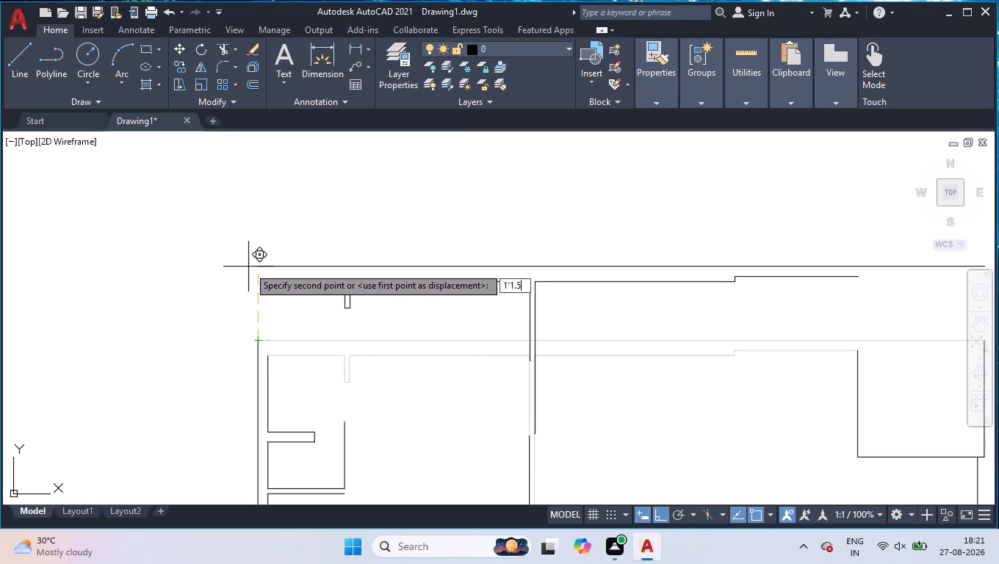
pyautogui.hotkey('shift', '"')
pyautogui.press('Return')
# Extend the outer wall's left end, middle partition lines and both sides of the upper-right rectangle to close the gaps left by the move.
pyautogui.scroll(-3, 281, 281)
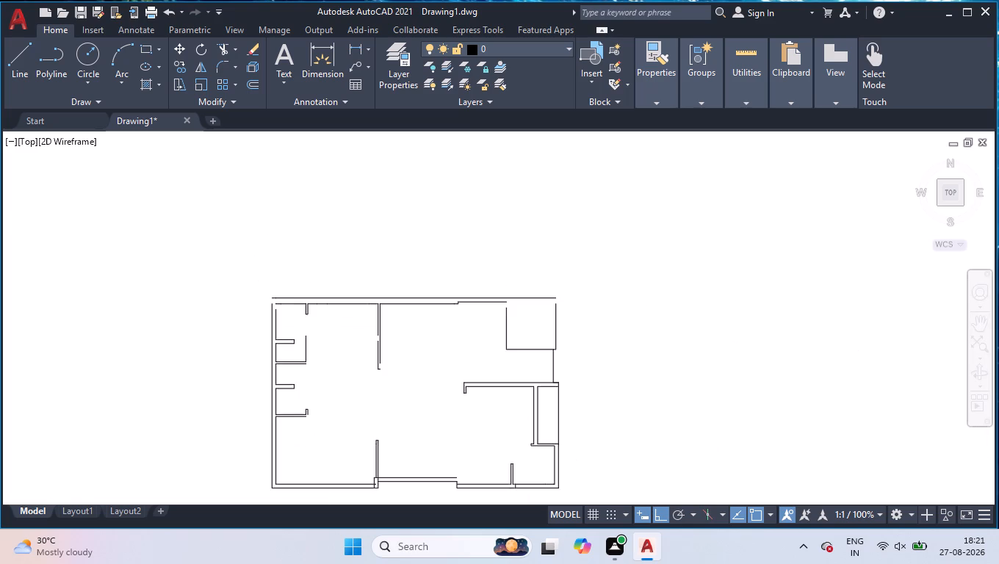
pyautogui.scroll(2, 375, 304)
pyautogui.write('ex')
pyautogui.press('Return')
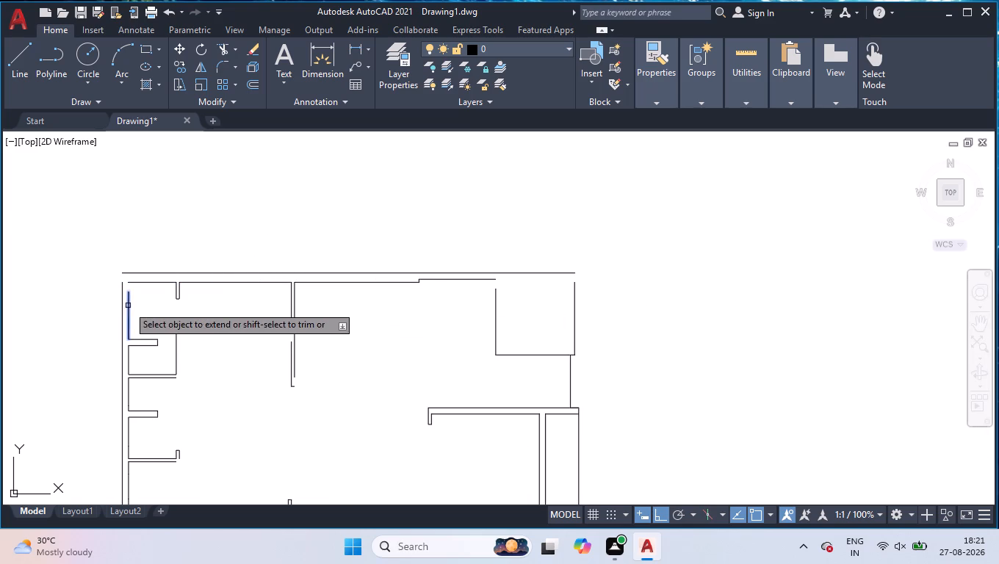
pyautogui.click(134, 306)
pyautogui.click(109, 295)
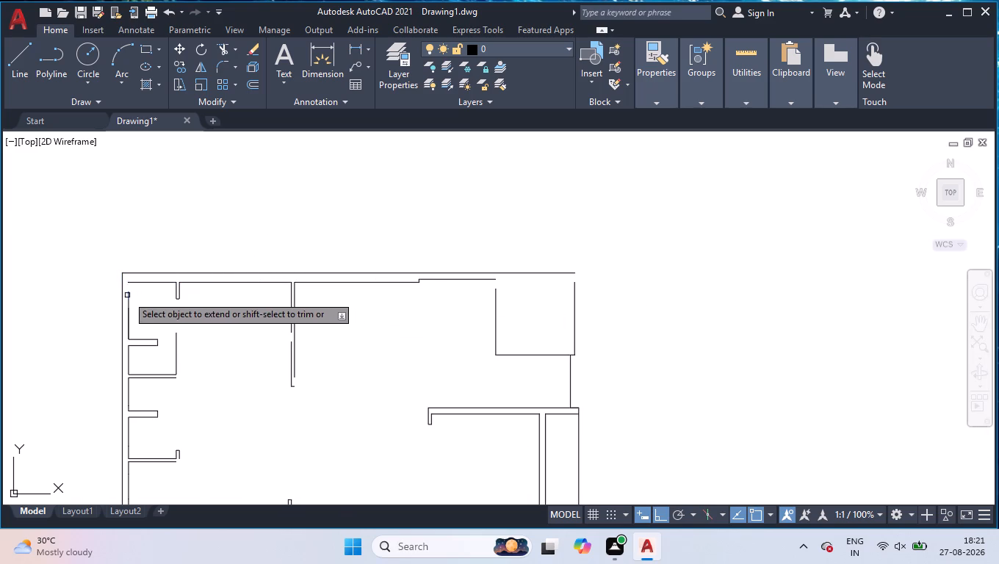
pyautogui.click(129, 292)
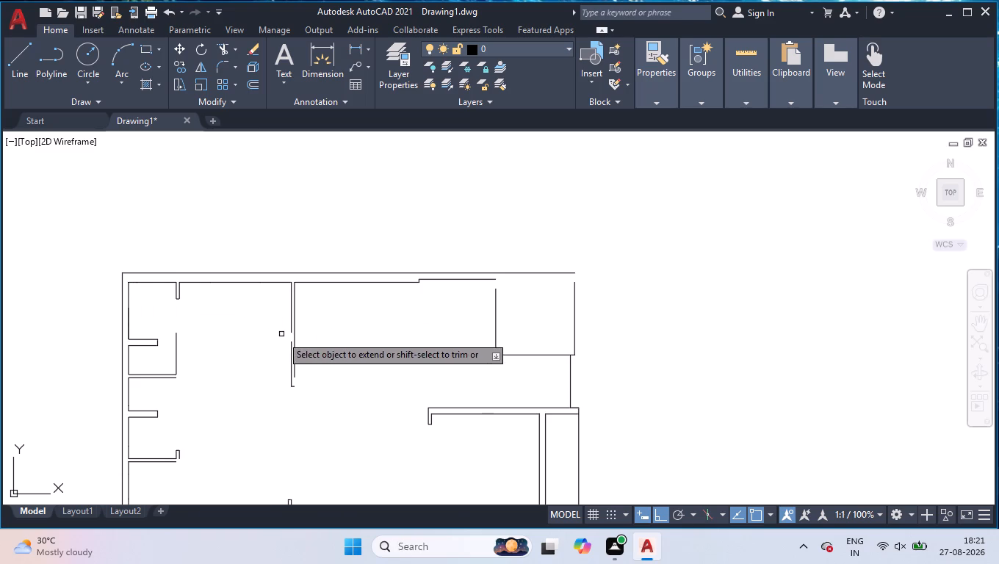
pyautogui.click(289, 347)
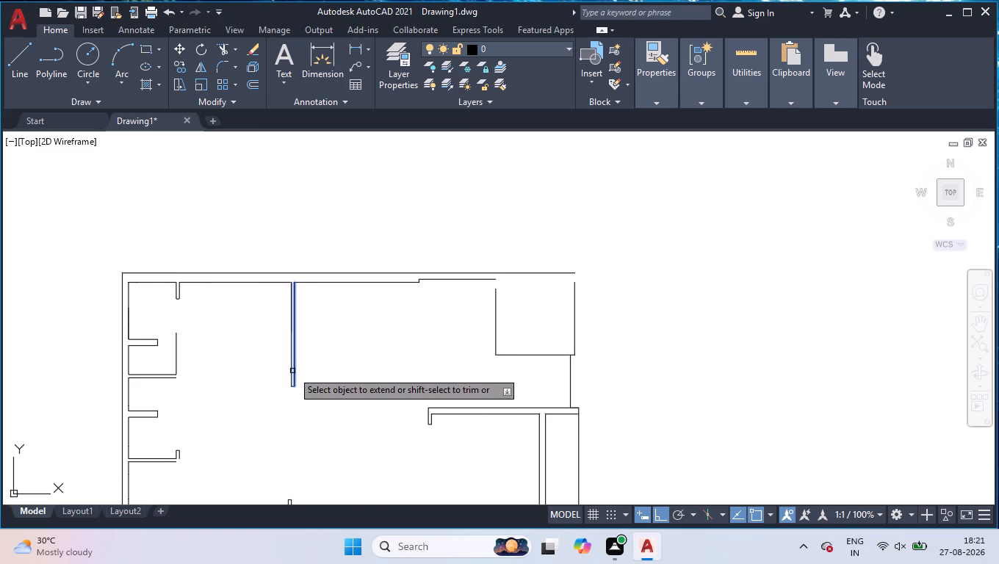
pyautogui.click(295, 369)
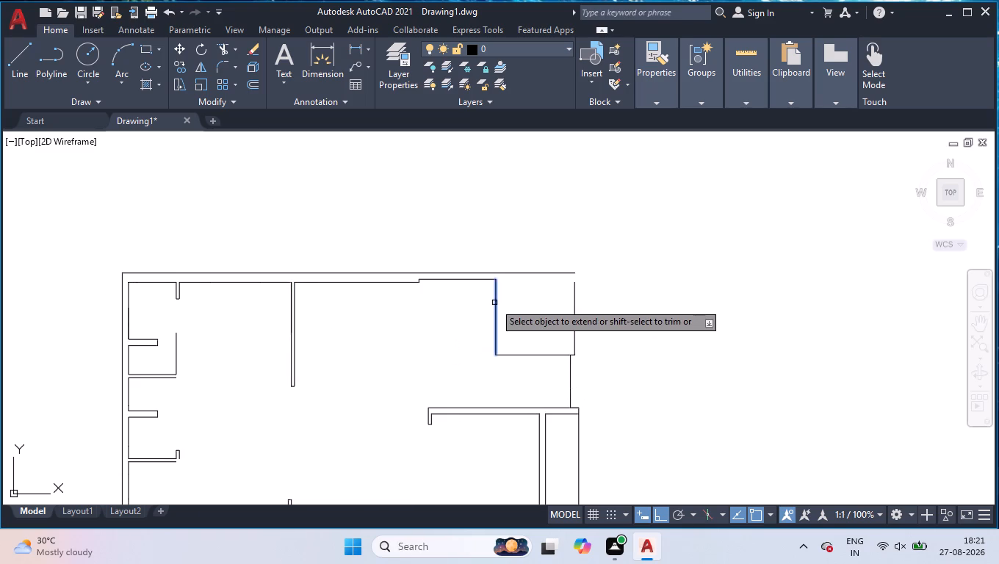
pyautogui.click(494, 303)
pyautogui.click(575, 298)
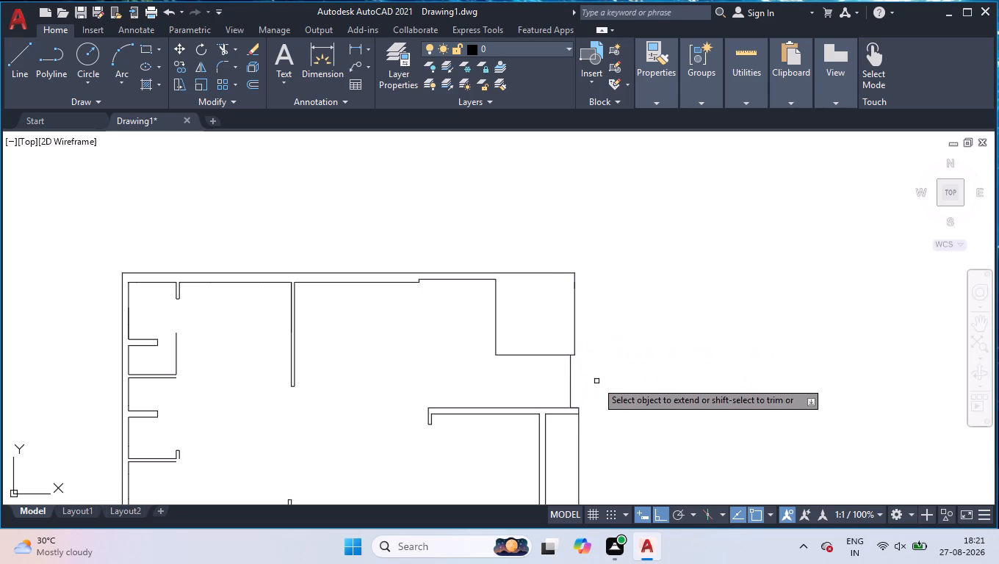
pyautogui.press('Return')
# Quick-measure the opening below the upper-right rectangle and the rectangle's height.
pyautogui.scroll(3, 606, 451)
pyautogui.scroll(-2, 580, 391)
pyautogui.scroll(2, 509, 242)
pyautogui.scroll(-1, 478, 286)
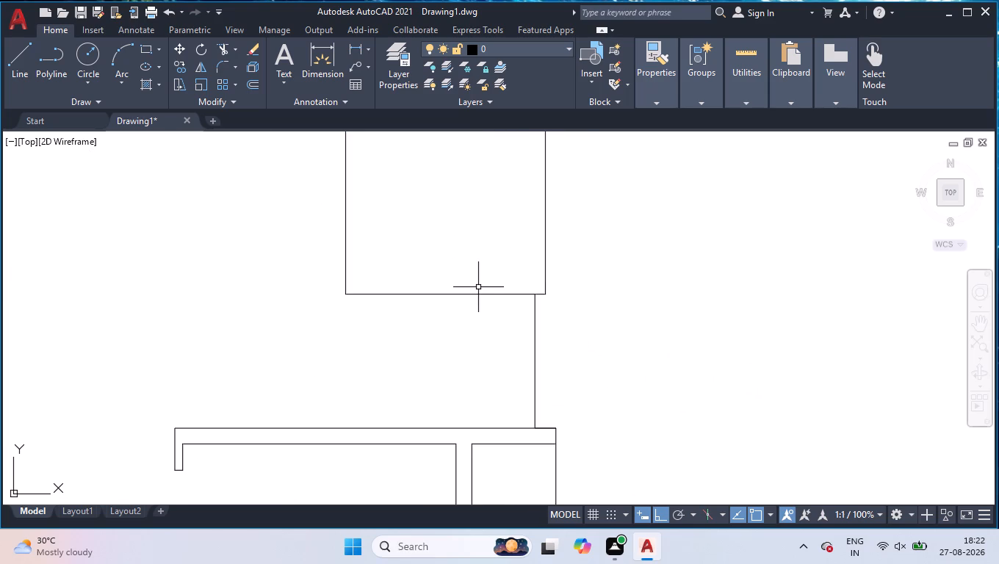
pyautogui.write('meas')
pyautogui.press('Return')
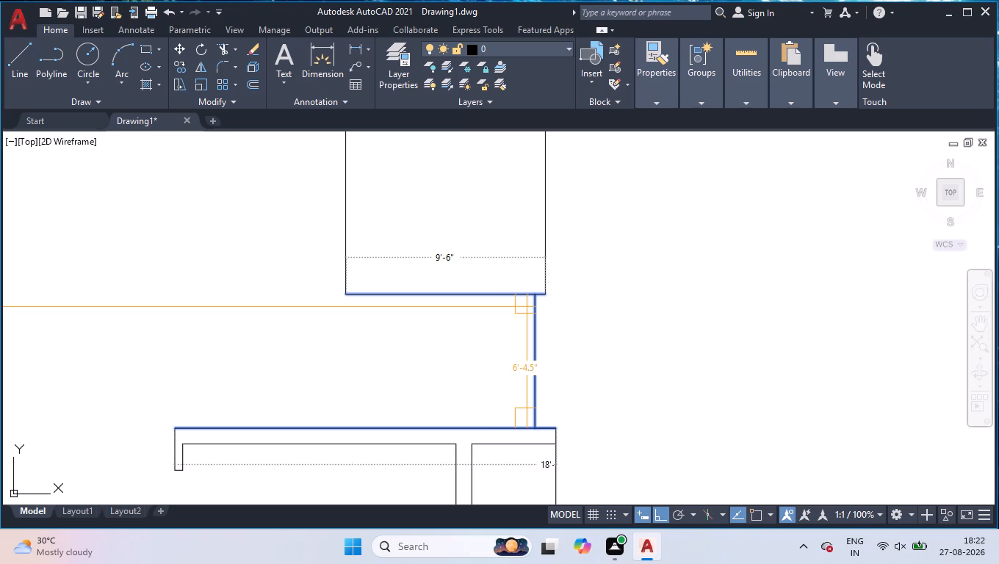
pyautogui.scroll(-2, 497, 310)
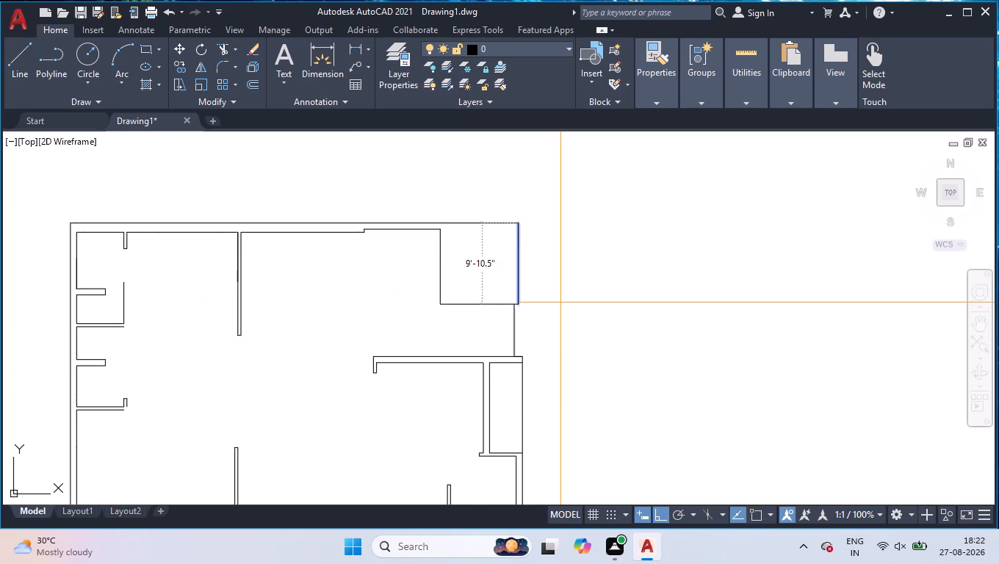
pyautogui.press('Return')
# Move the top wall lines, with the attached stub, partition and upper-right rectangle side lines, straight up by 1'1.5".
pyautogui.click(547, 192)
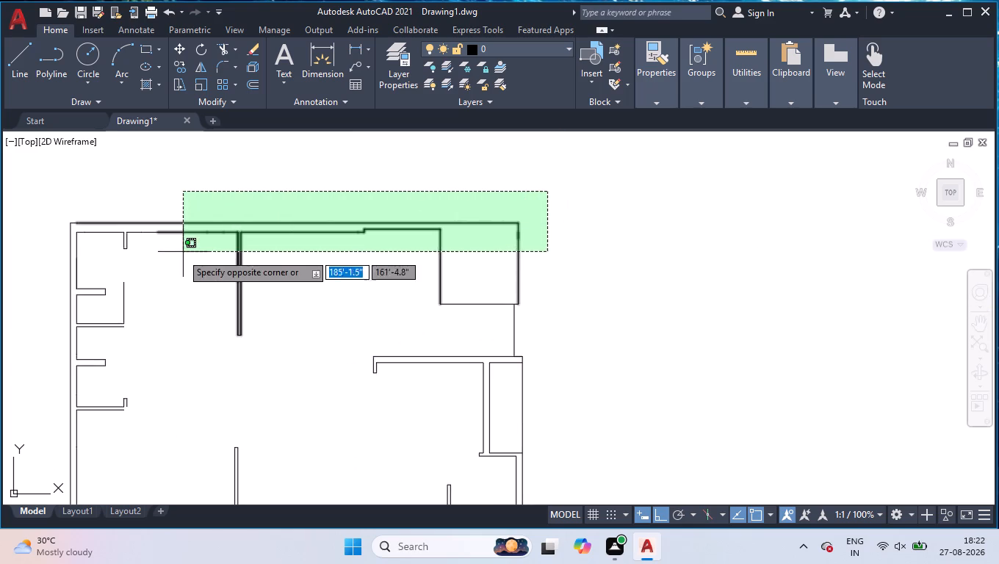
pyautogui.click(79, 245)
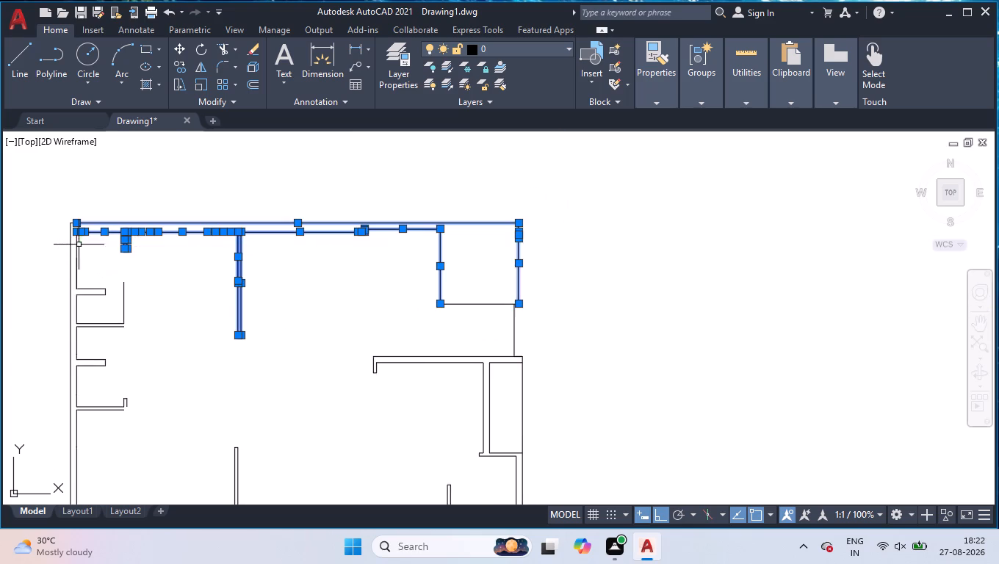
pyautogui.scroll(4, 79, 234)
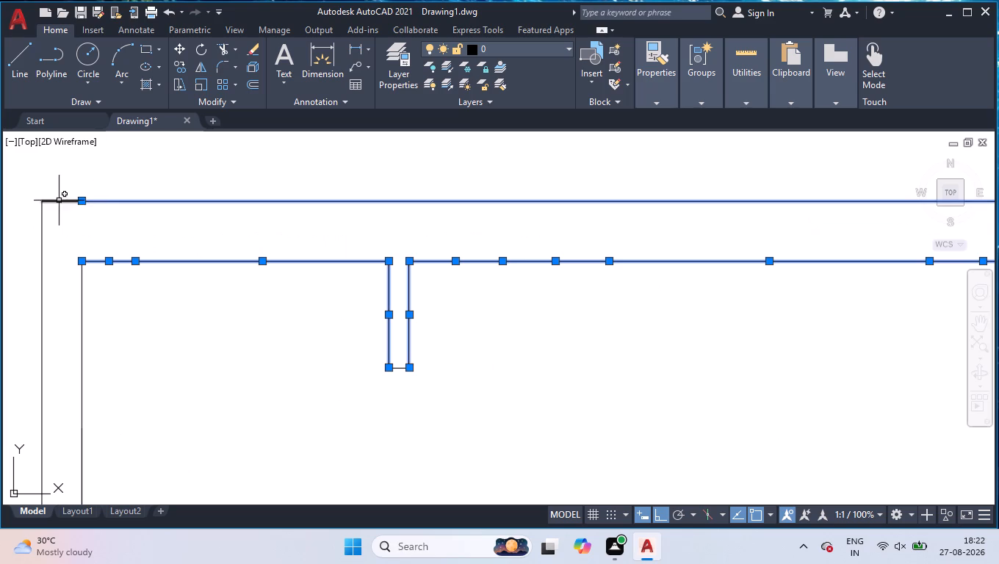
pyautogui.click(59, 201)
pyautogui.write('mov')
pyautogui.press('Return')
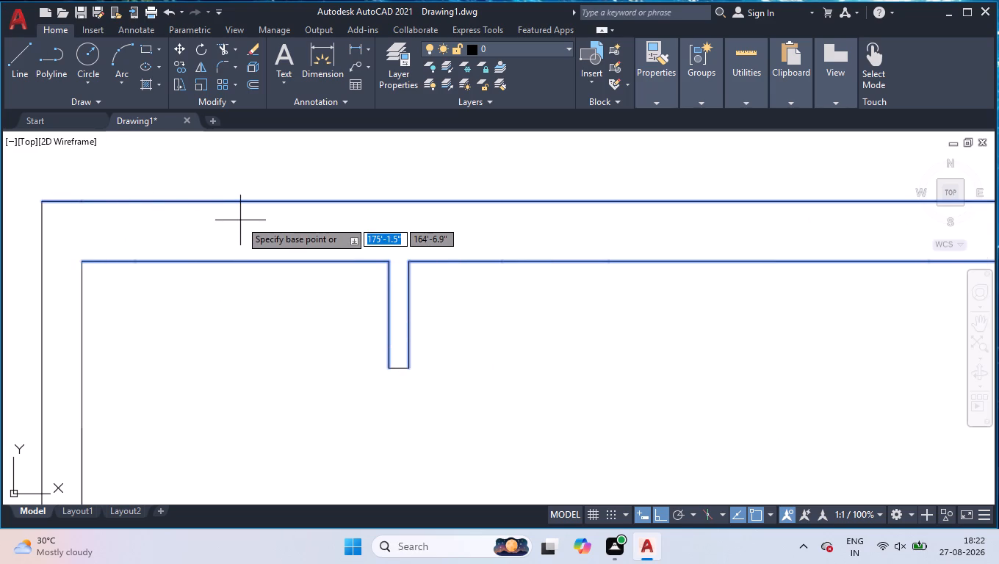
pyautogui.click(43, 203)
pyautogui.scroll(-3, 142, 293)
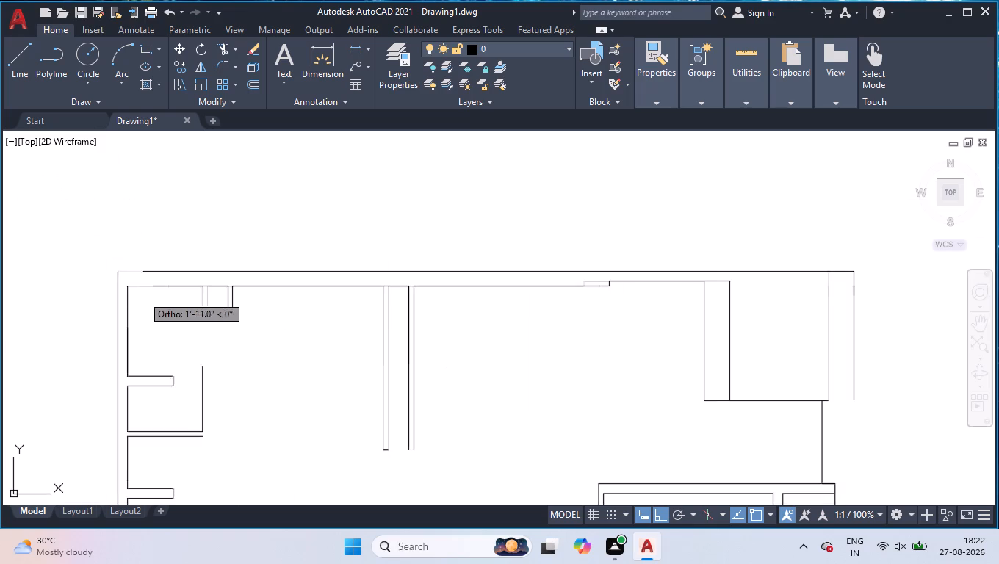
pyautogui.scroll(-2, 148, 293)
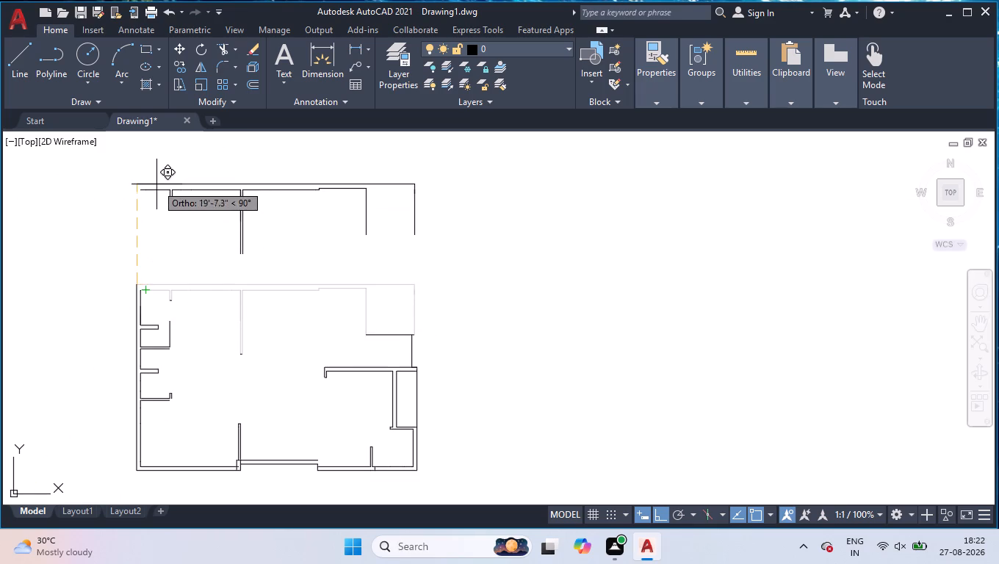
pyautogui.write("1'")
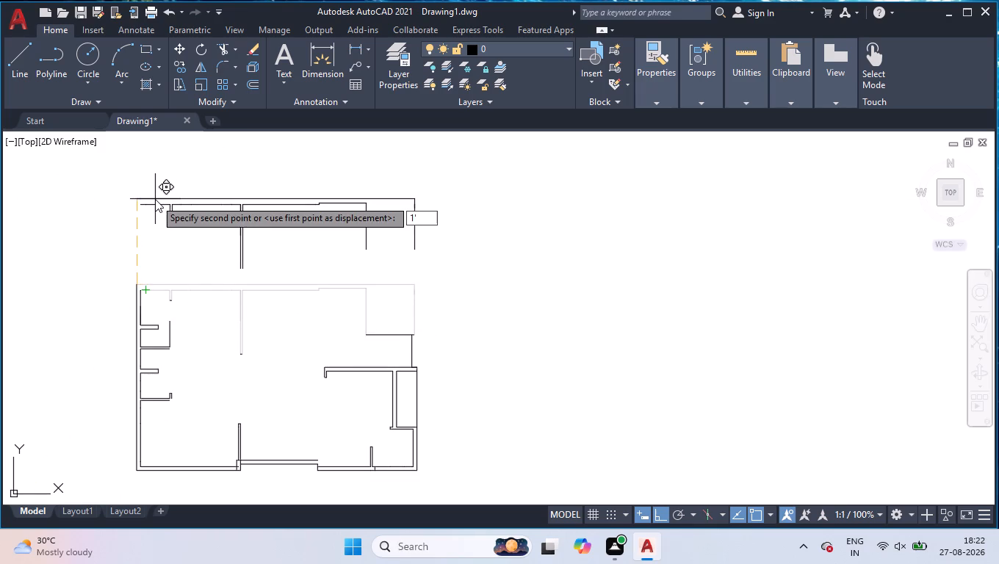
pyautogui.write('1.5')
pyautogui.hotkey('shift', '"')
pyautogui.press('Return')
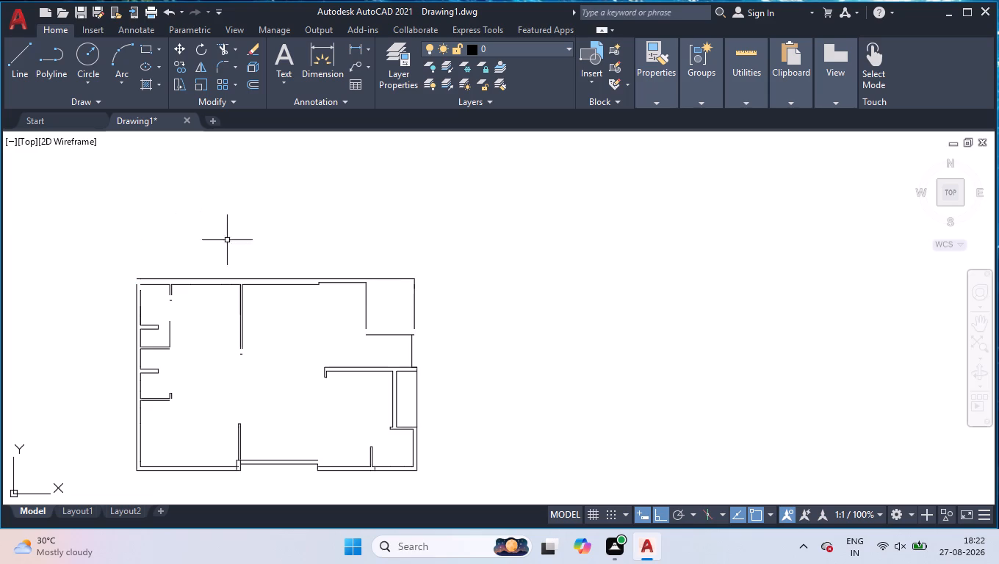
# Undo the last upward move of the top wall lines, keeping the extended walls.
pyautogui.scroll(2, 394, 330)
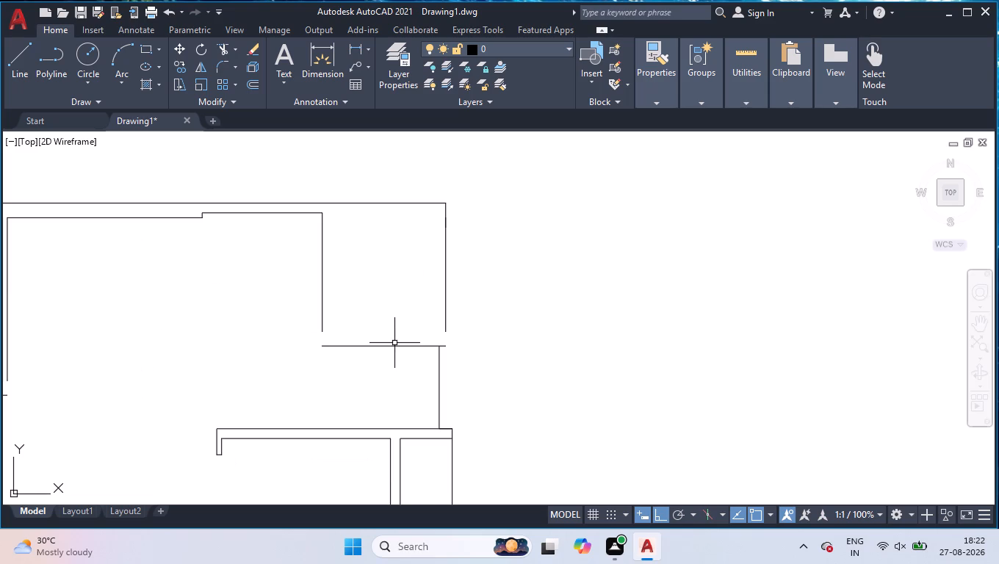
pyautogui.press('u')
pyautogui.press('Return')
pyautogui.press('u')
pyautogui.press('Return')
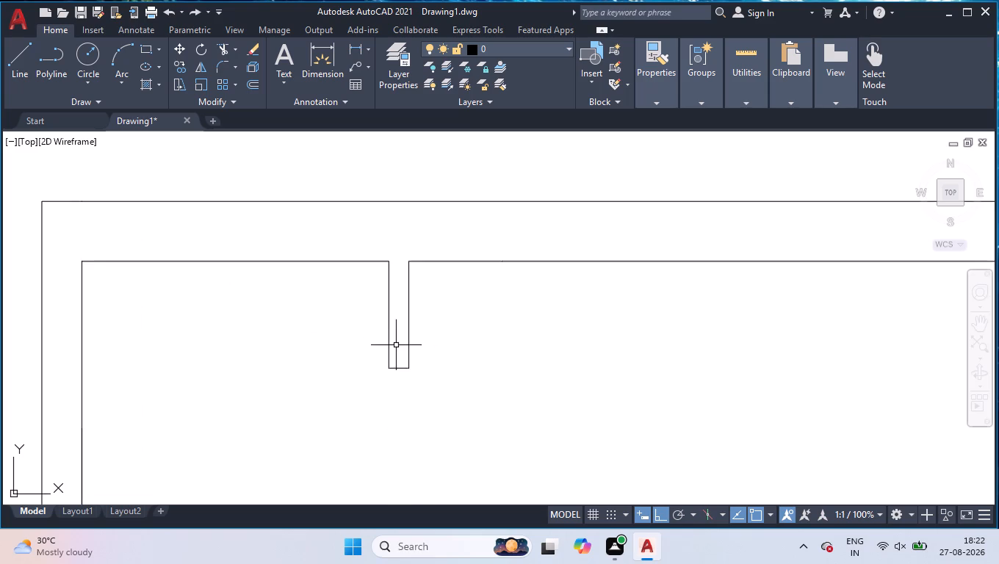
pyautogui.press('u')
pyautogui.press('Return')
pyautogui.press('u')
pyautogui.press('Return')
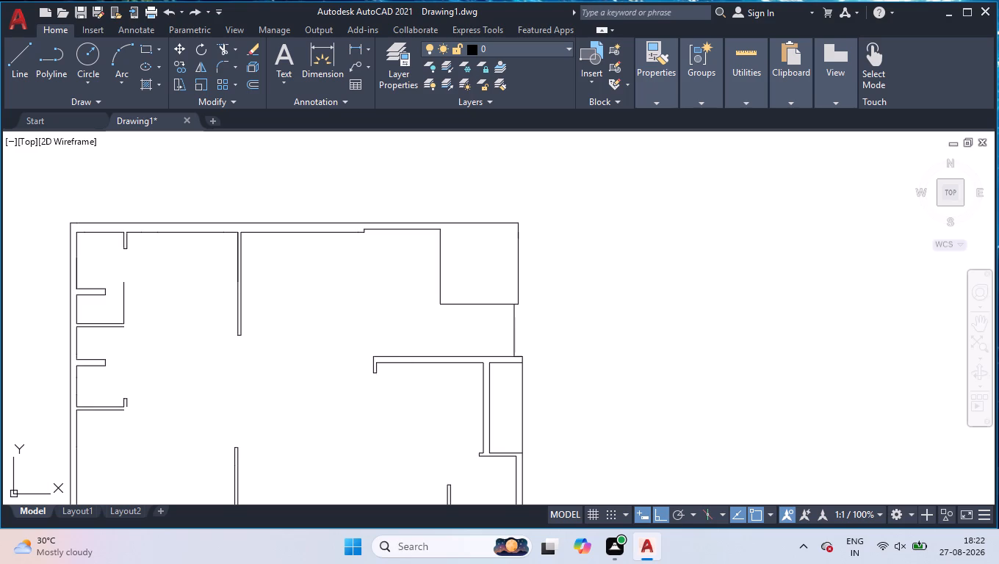
# Quick-measure the upper-right rectangle's width, full height and left side.
pyautogui.scroll(-1, 385, 340)
pyautogui.write('meas')
pyautogui.press('Return')
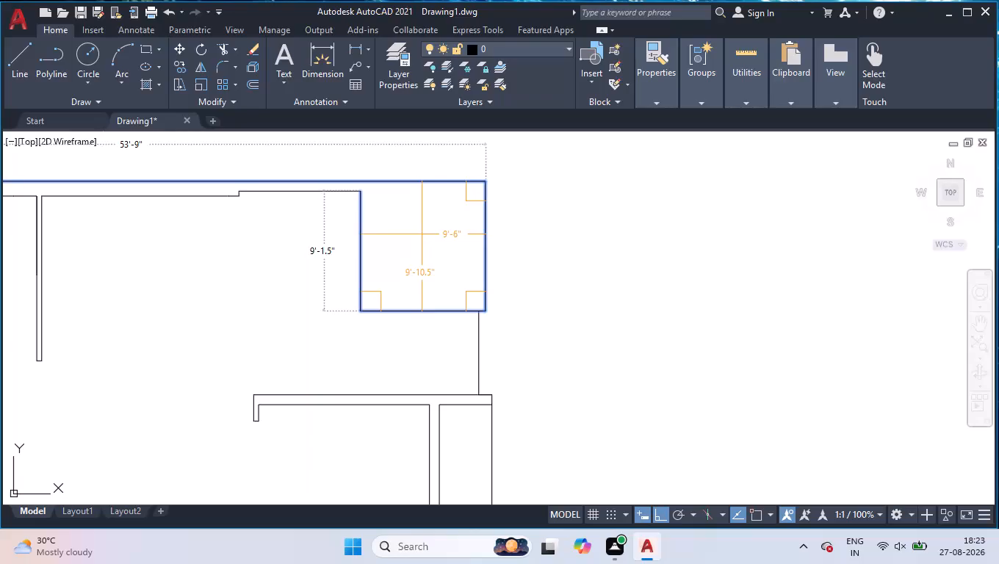
pyautogui.press('Return')
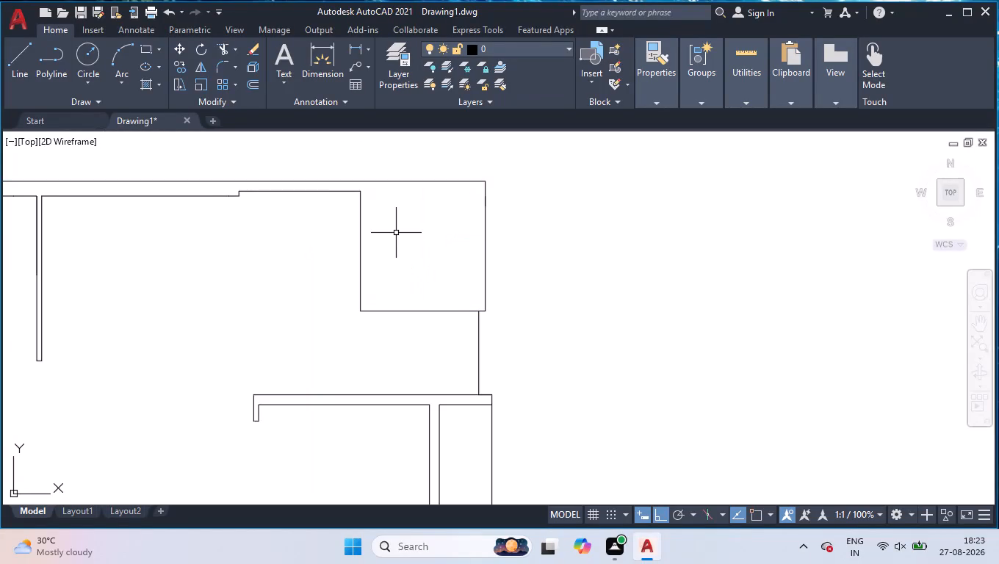
# Add a vertical linear dimension along the left side of the upper-right rectangle, about 1' outside it.
pyautogui.write('dli')
pyautogui.press('Return')
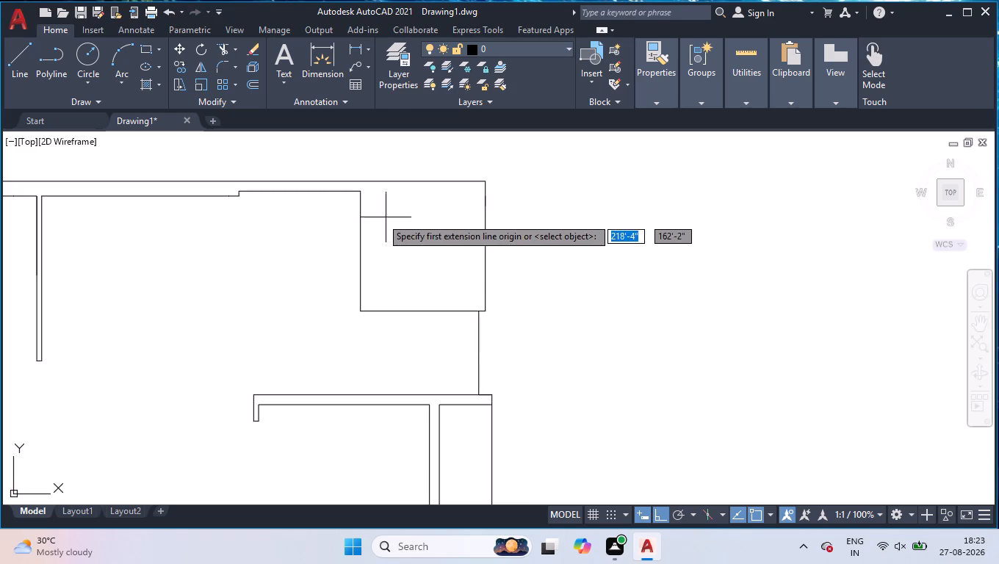
pyautogui.click(360, 193)
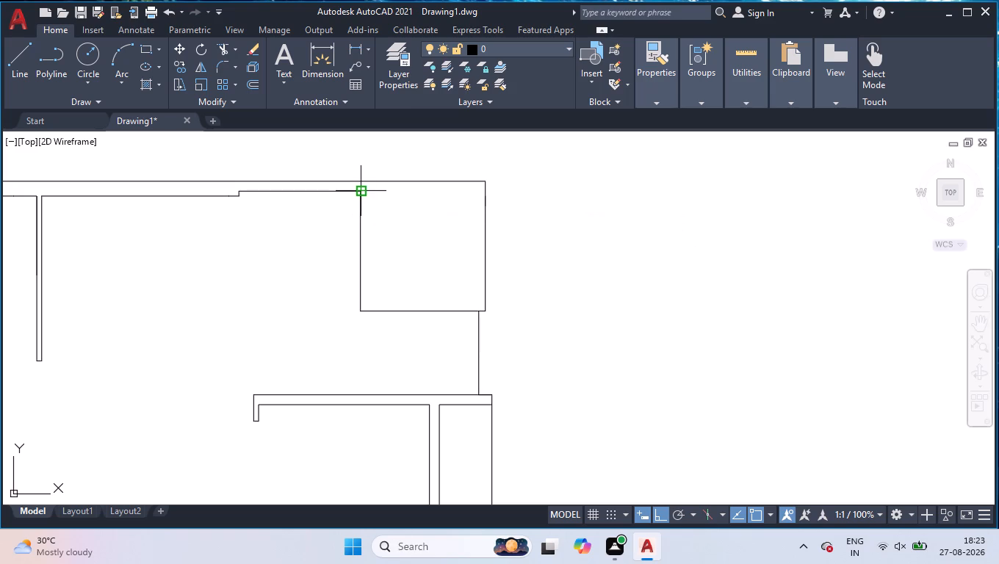
pyautogui.click(358, 309)
pyautogui.click(345, 308)
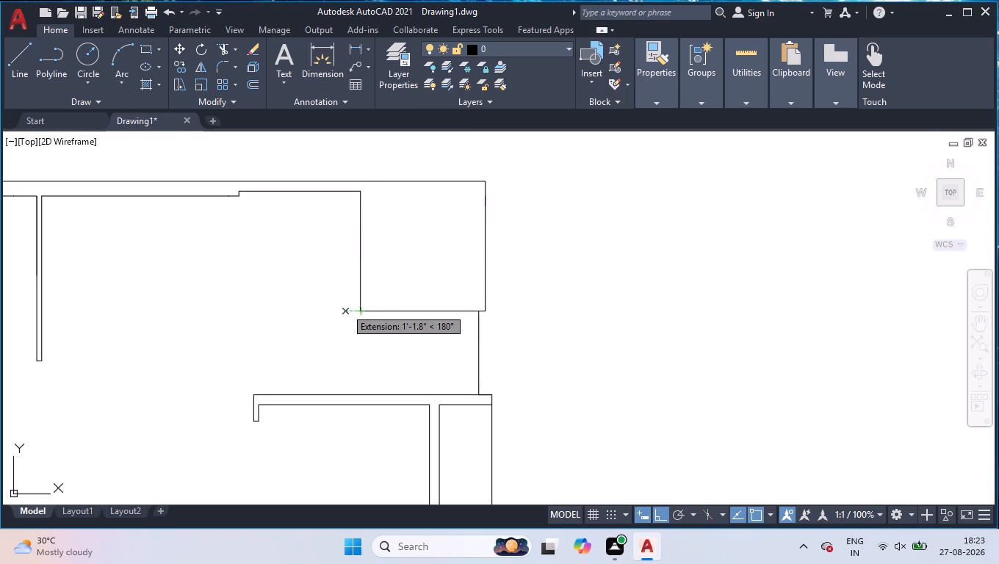
pyautogui.scroll(3, 341, 262)
pyautogui.scroll(-2, 358, 225)
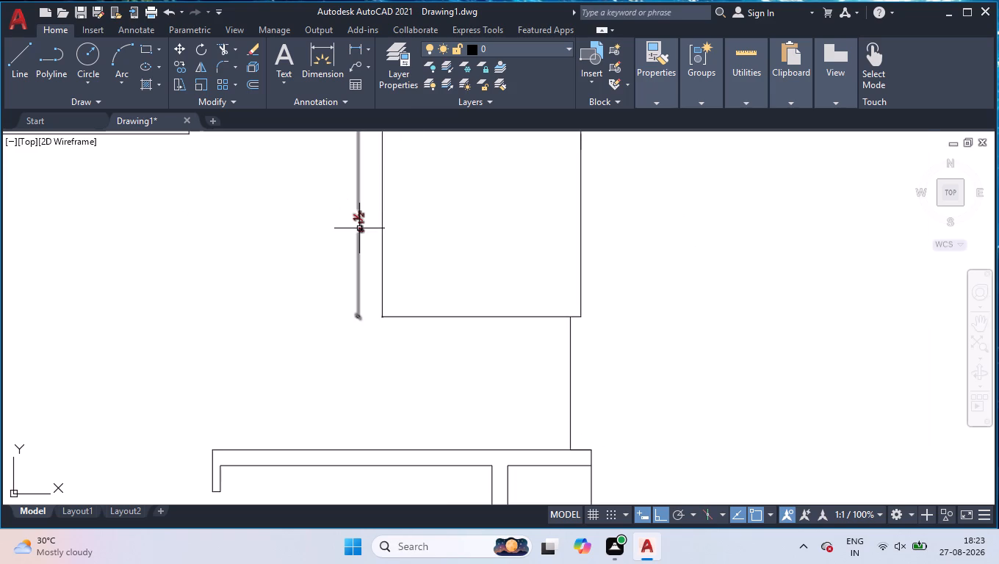
# Shift the upper-right rectangle's bottom edge straight up by 1'1.5" using its midpoint grip.
pyautogui.click(404, 319)
pyautogui.moveTo(482, 314); pyautogui.dragTo(480, 302)
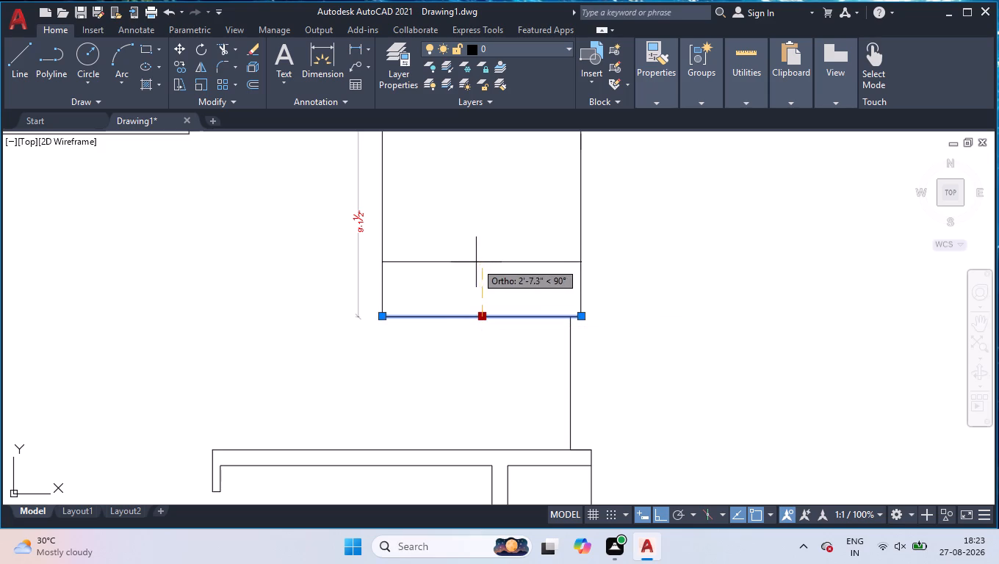
pyautogui.write("1'1")
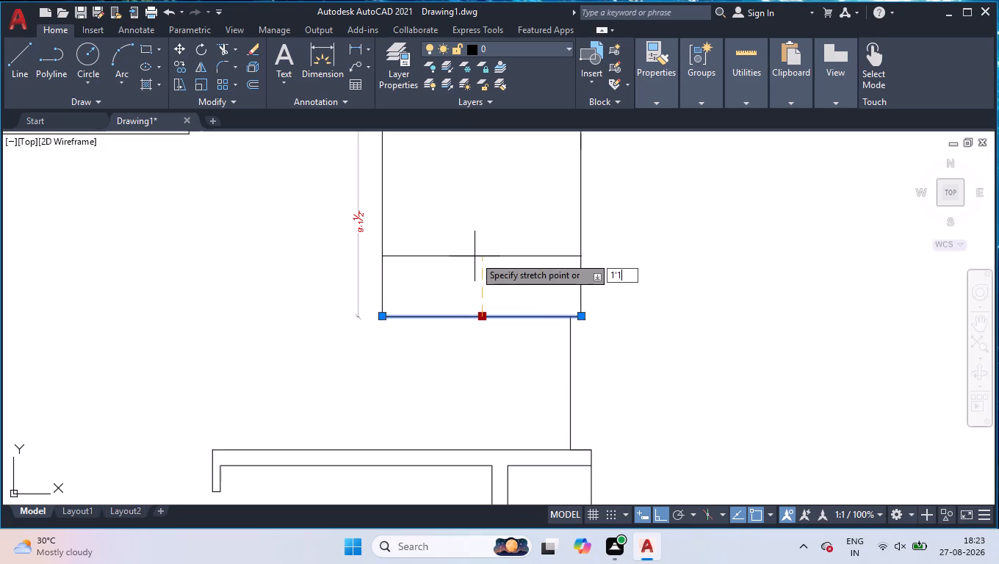
pyautogui.write('.5"')
pyautogui.press('Return')
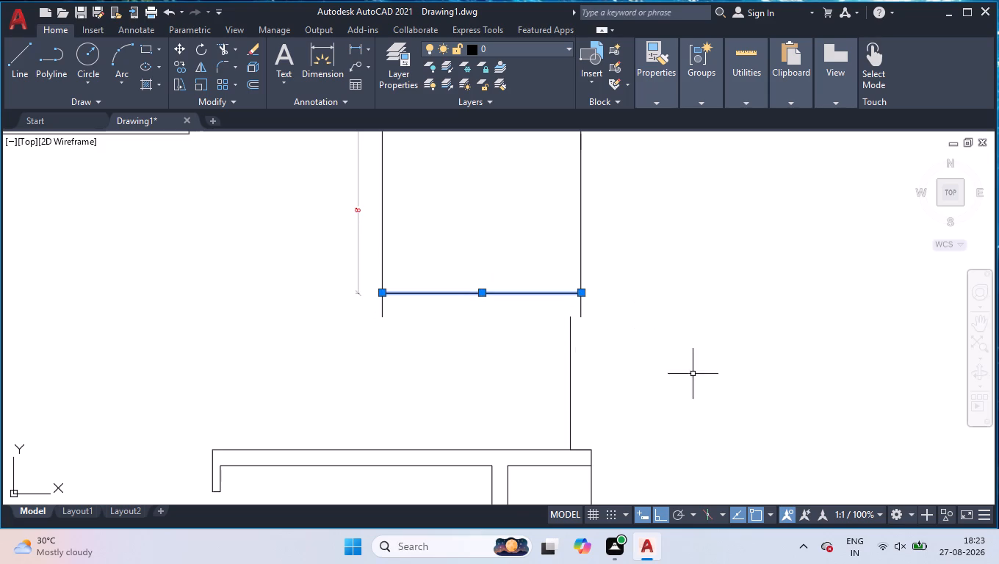
pyautogui.keyDown('shift'); pyautogui.moveTo(661, 266); pyautogui.dragTo(638, 269); pyautogui.keyUp('shift')
pyautogui.keyDown('shift'); pyautogui.click(386, 302); pyautogui.keyUp('shift')
# Trim the ends of the upper-right rectangle's two side lines that project below its bottom edge.
pyautogui.scroll(1, 524, 305)
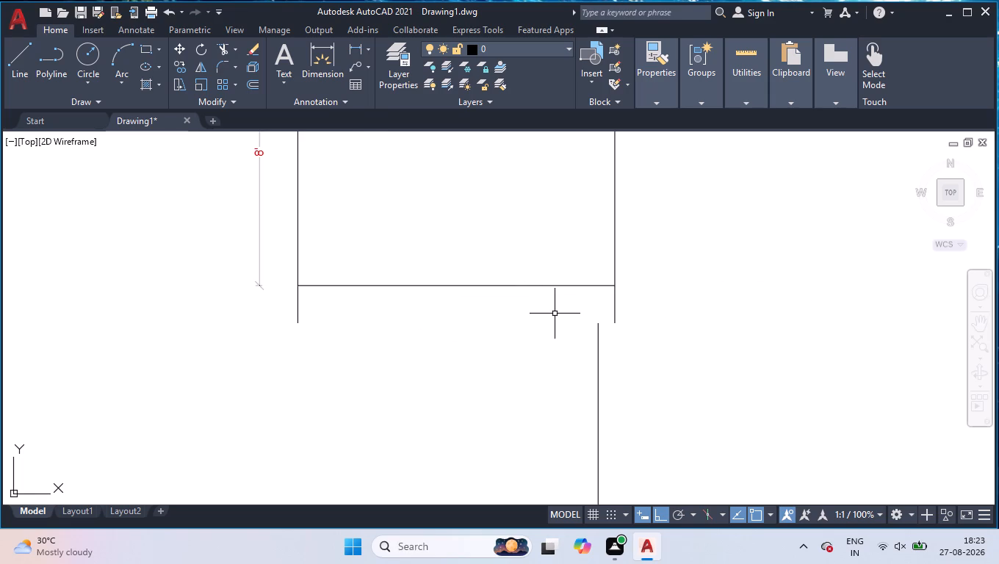
pyautogui.write('tr')
pyautogui.press('Return')
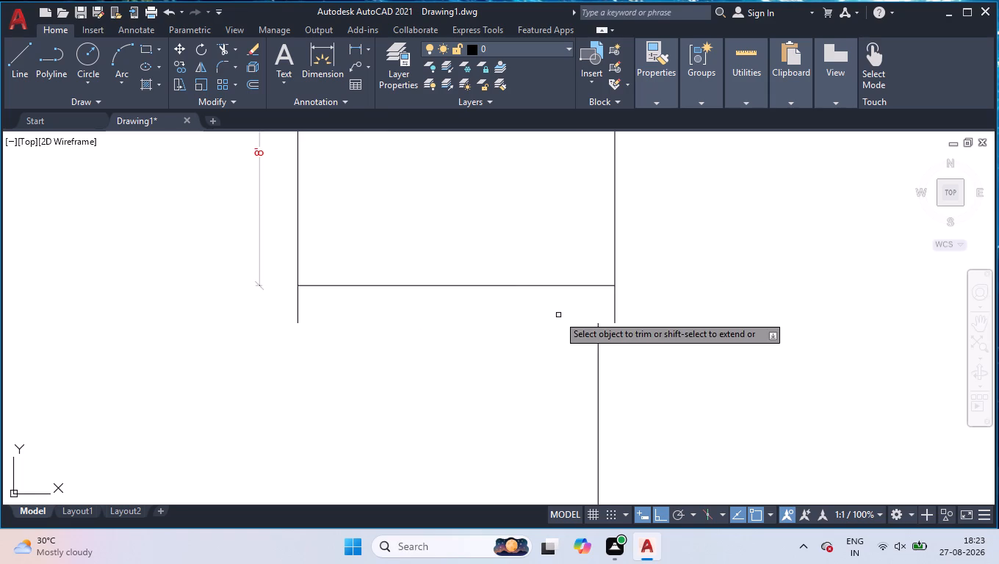
pyautogui.click(643, 306)
pyautogui.click(277, 308)
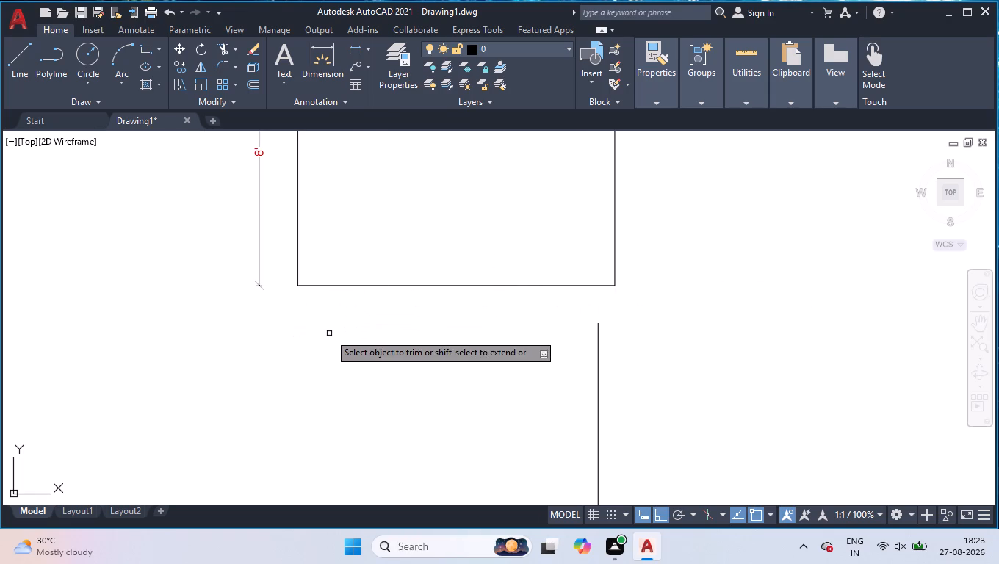
# Extend the vertical wall line below the upper-right rectangle up to the rectangle's bottom edge.
pyautogui.press('Return')
pyautogui.write('ex\\')
pyautogui.press('BackSpace')
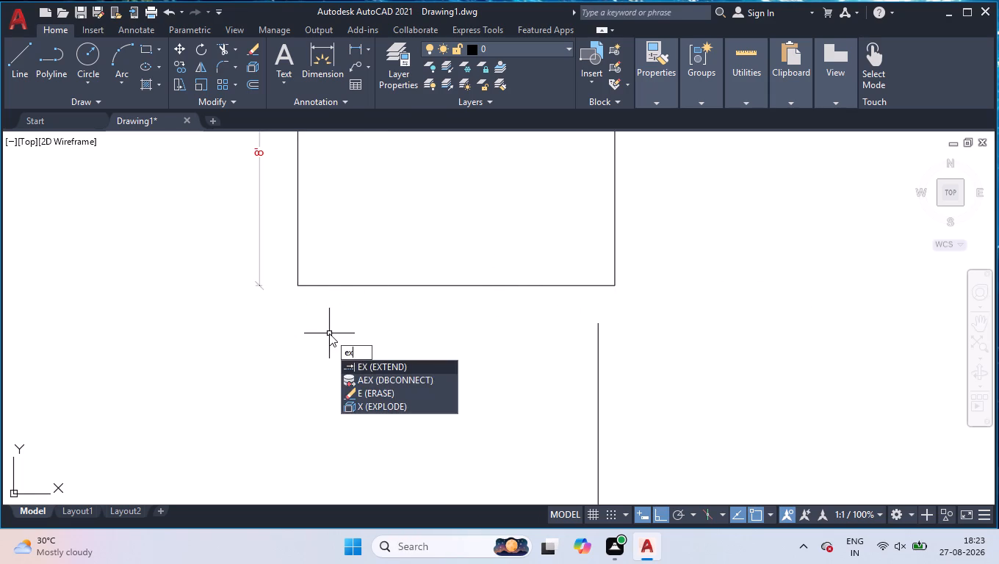
pyautogui.press('Return')
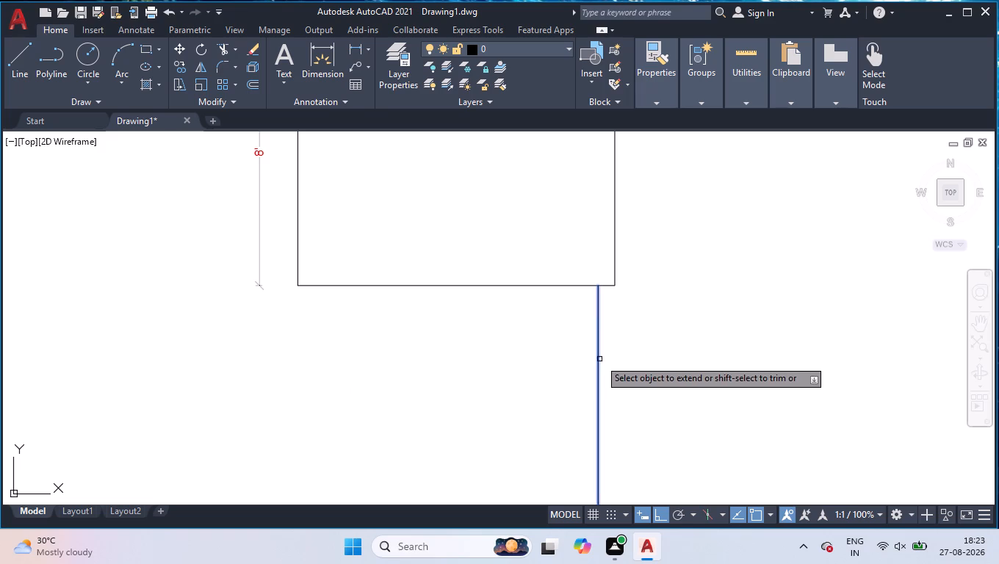
pyautogui.click(599, 359)
pyautogui.press('Return')
# Delete the vertical dimension beside the upper-right rectangle's left side.
pyautogui.scroll(-4, 742, 342)
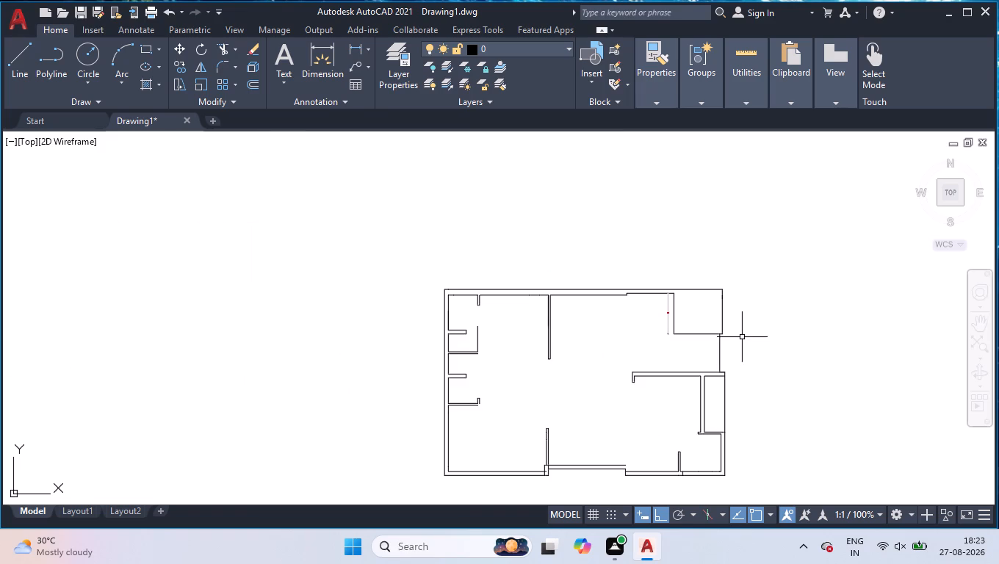
pyautogui.scroll(2, 742, 333)
pyautogui.scroll(2, 641, 314)
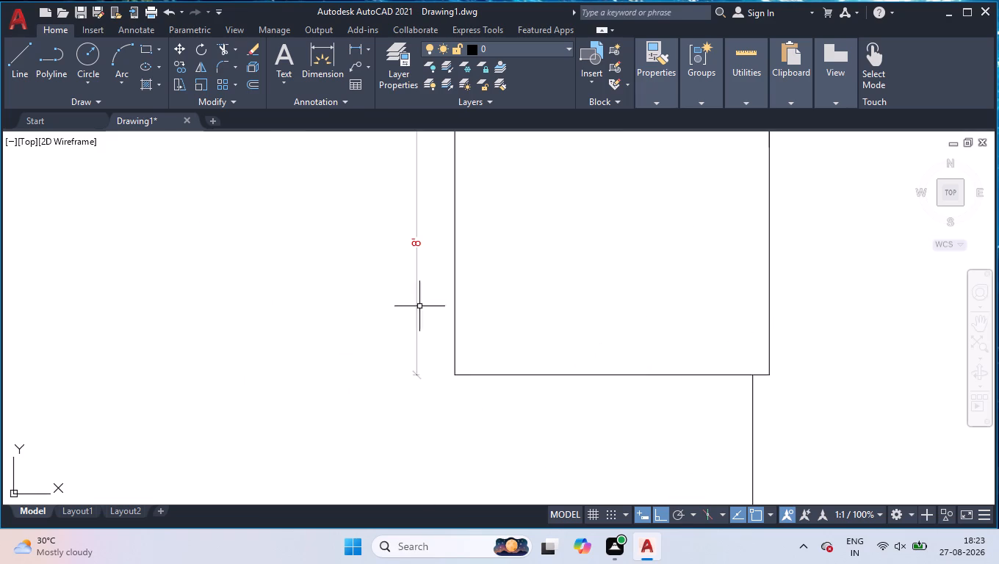
pyautogui.click(417, 272)
pyautogui.press('Delete')
# Quick-measure the width, height and short wall segments of the small room in the plan's upper-left corner.
pyautogui.scroll(-1, 465, 325)
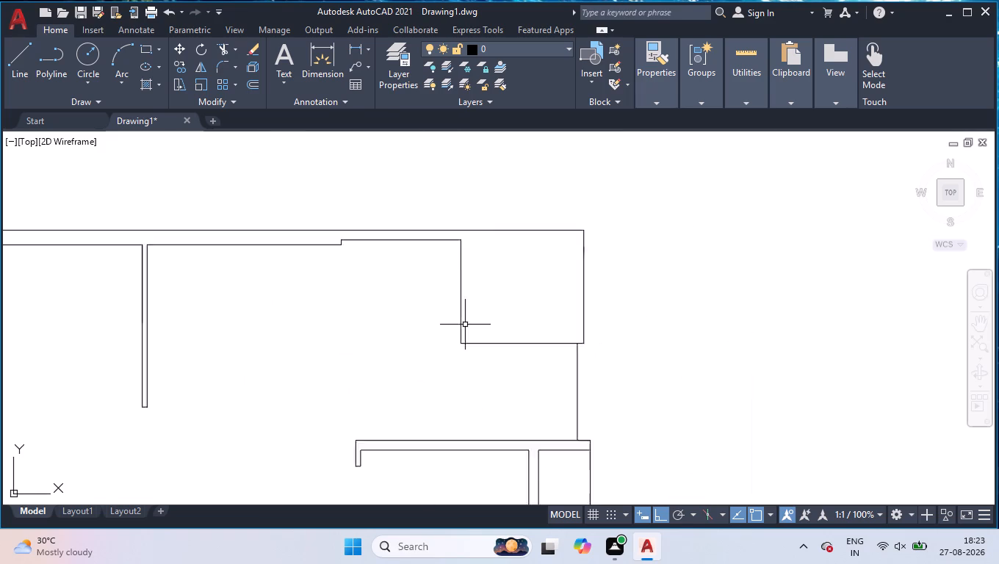
pyautogui.scroll(-3, 465, 325)
pyautogui.scroll(3, 262, 336)
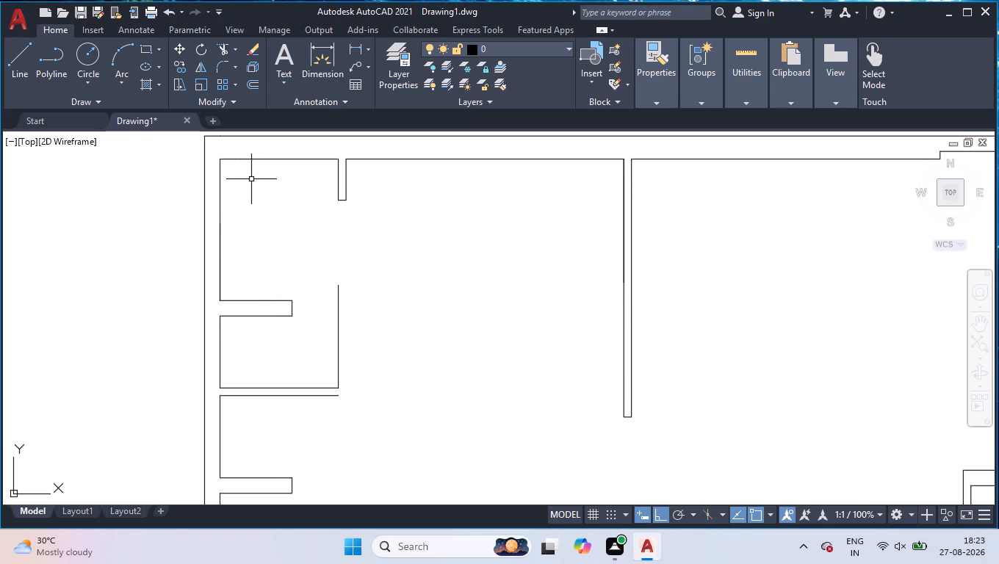
pyautogui.write('meas')
pyautogui.press('Return')
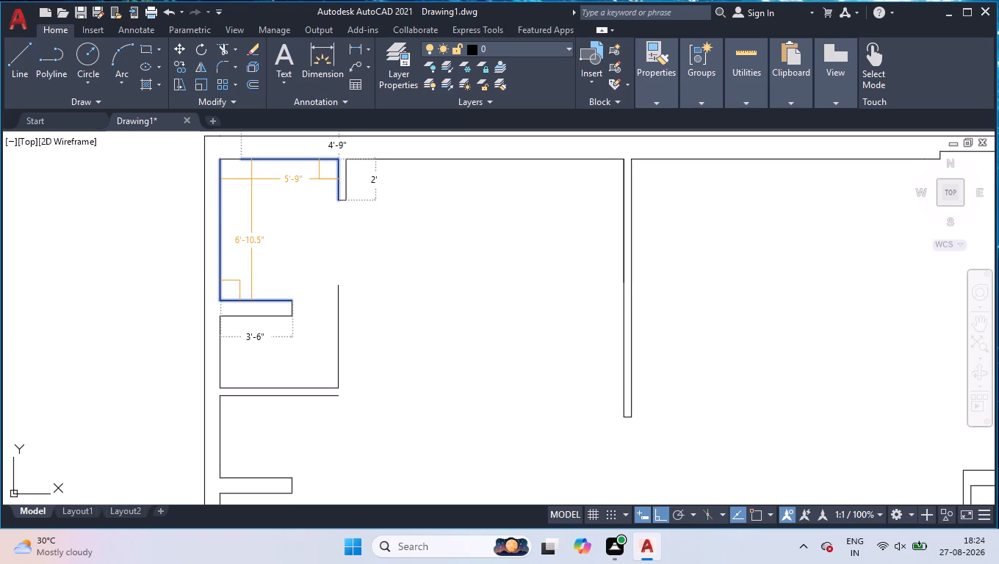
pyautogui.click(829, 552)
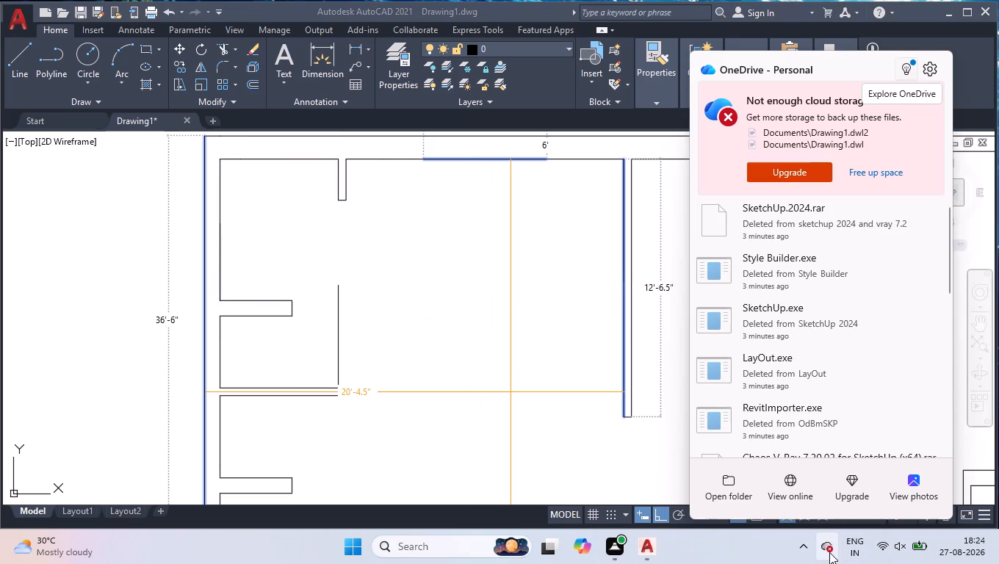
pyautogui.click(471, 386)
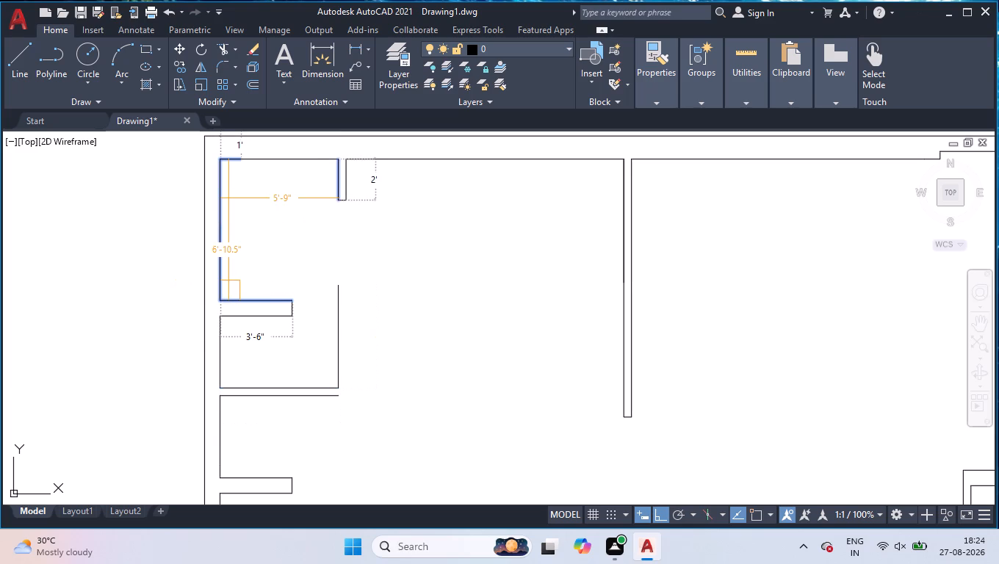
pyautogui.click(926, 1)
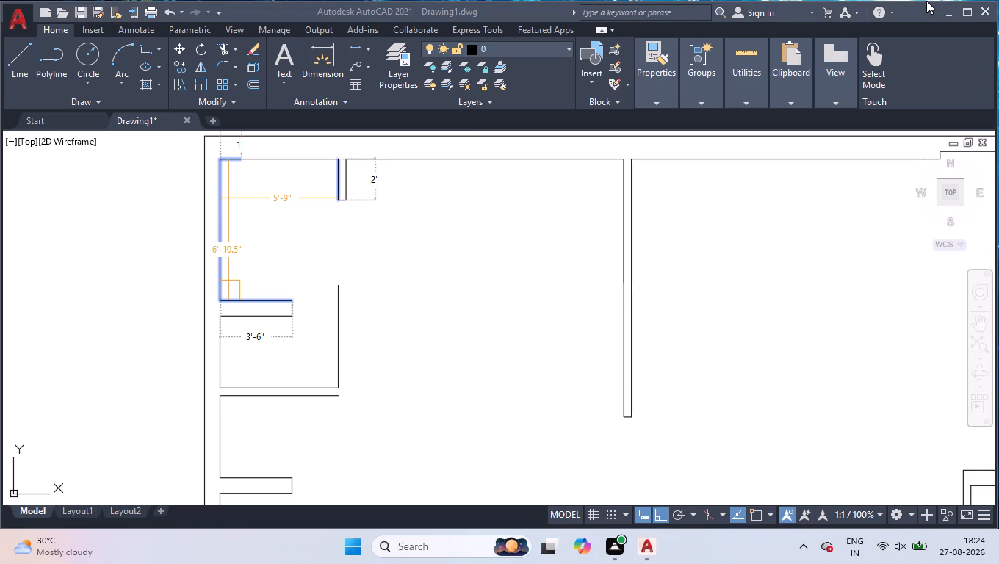
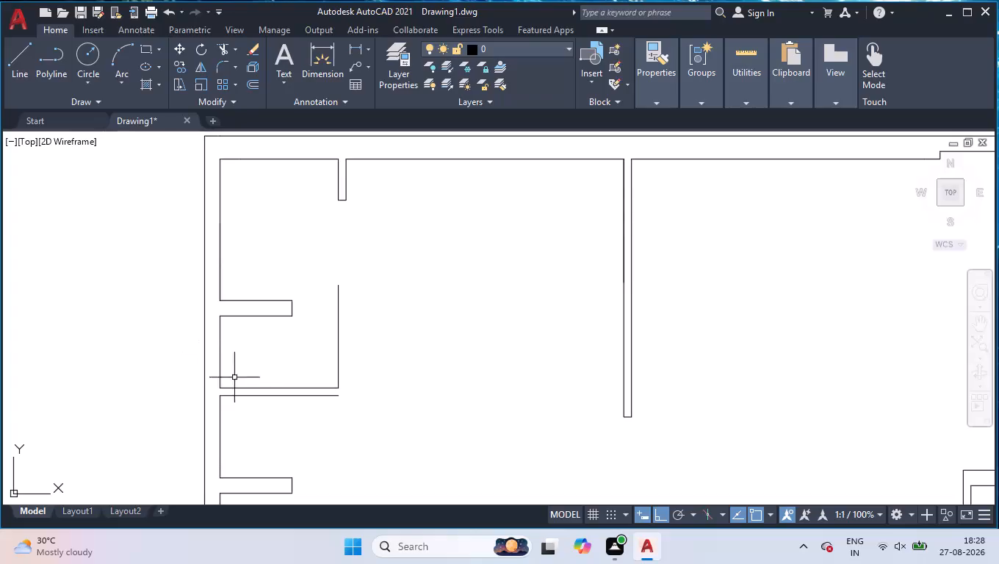
# Undo the recent measuring, the dimension deletion and the extension of the vertical wall line below the upper-right rectangle.
pyautogui.scroll(-1, 336, 361)
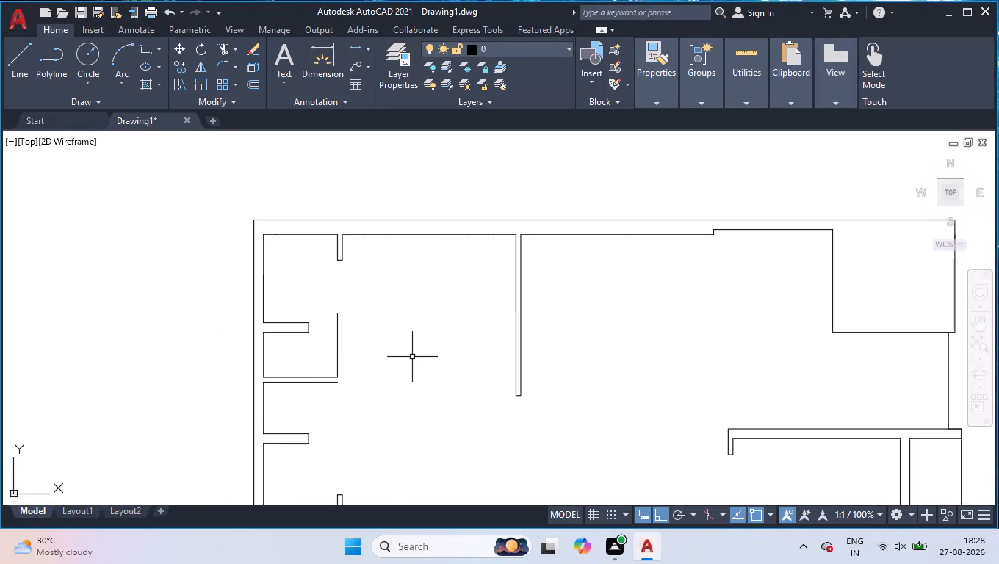
pyautogui.scroll(-1, 414, 358)
pyautogui.scroll(-1, 528, 283)
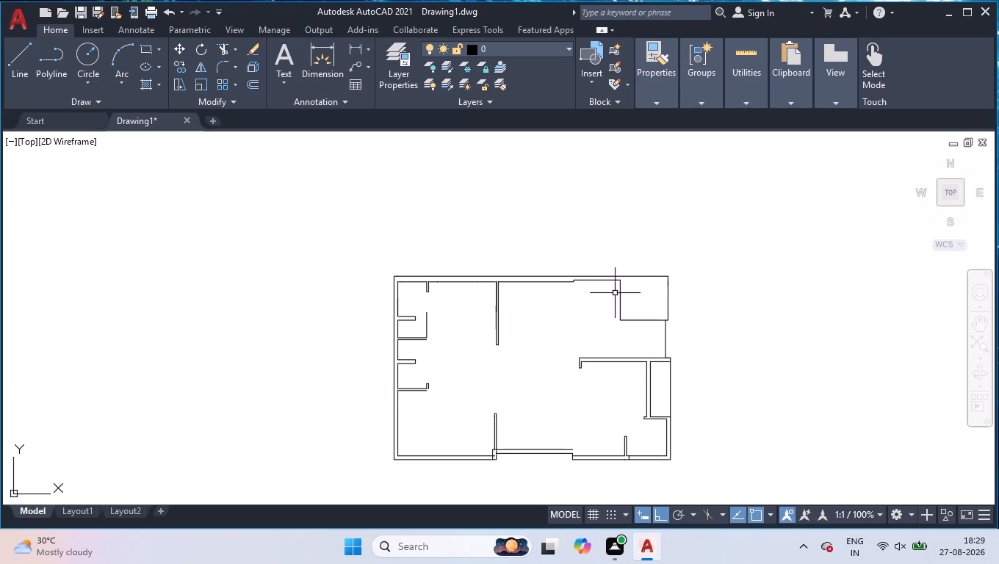
pyautogui.scroll(1, 620, 280)
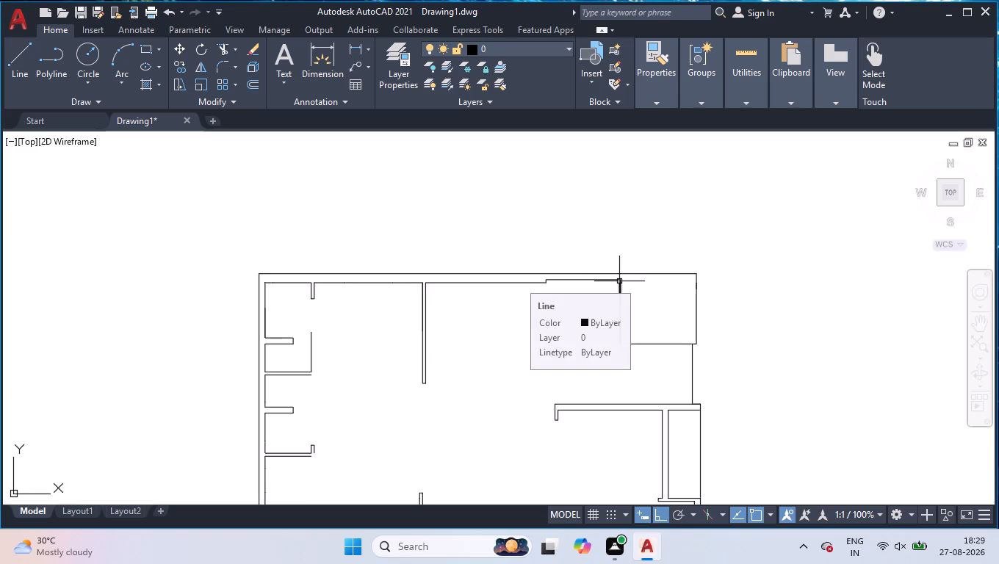
pyautogui.press('u')
pyautogui.press('Return')
pyautogui.press('u')
pyautogui.press('Return')
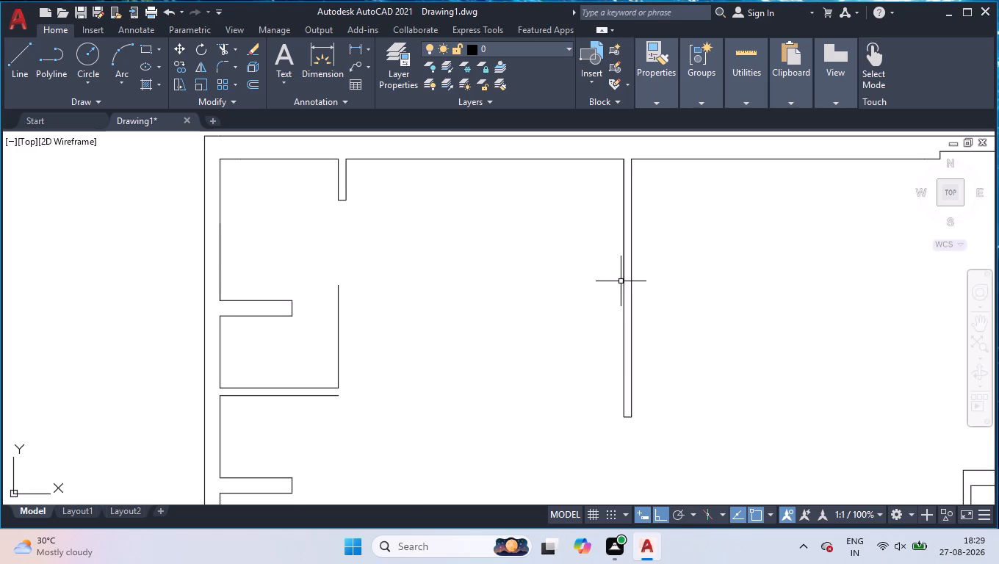
pyautogui.press('u')
pyautogui.press('Return')
pyautogui.press('u')
pyautogui.press('Return')
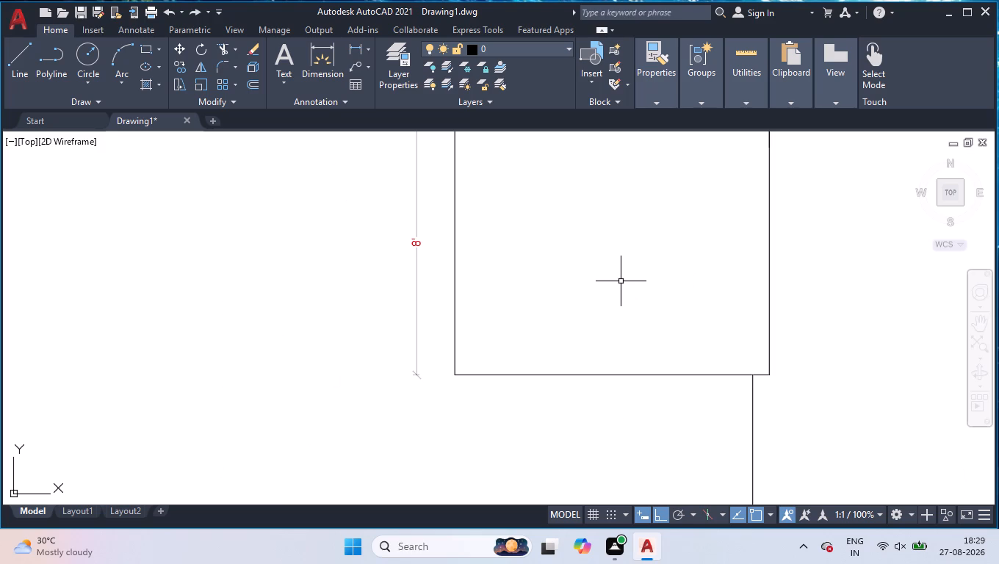
pyautogui.press('u')
pyautogui.press('Return')
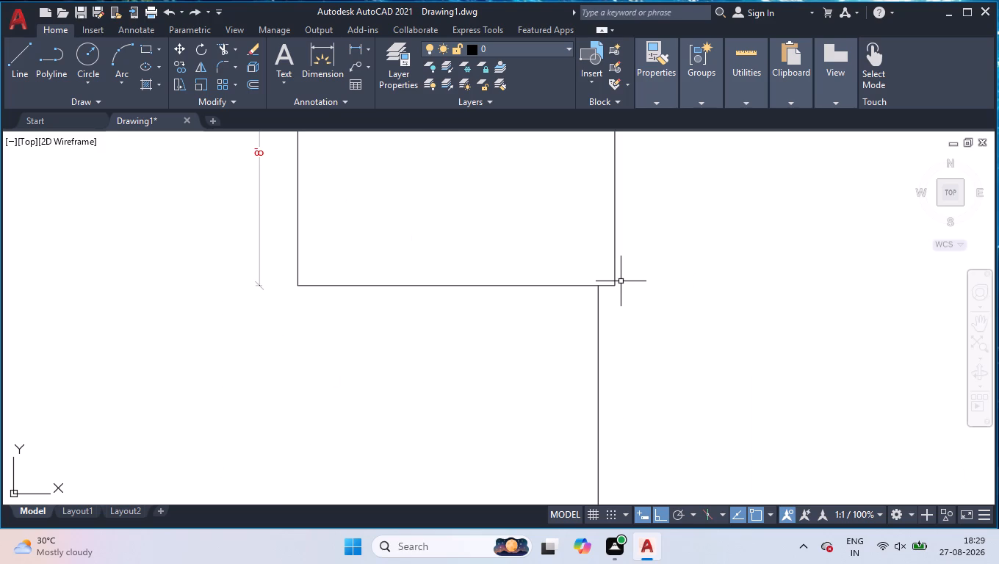
pyautogui.press('u')
pyautogui.press('Return')
# Quick-measure the walls of the small room in the plan's upper-left corner.
pyautogui.scroll(-4, 626, 348)
pyautogui.scroll(3, 378, 307)
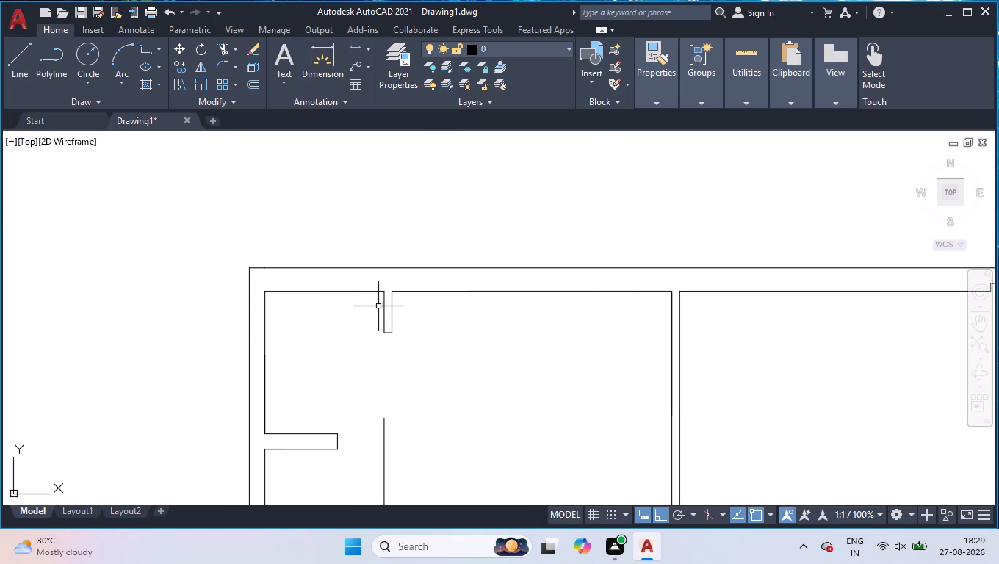
pyautogui.write('meas')
pyautogui.press('Return')
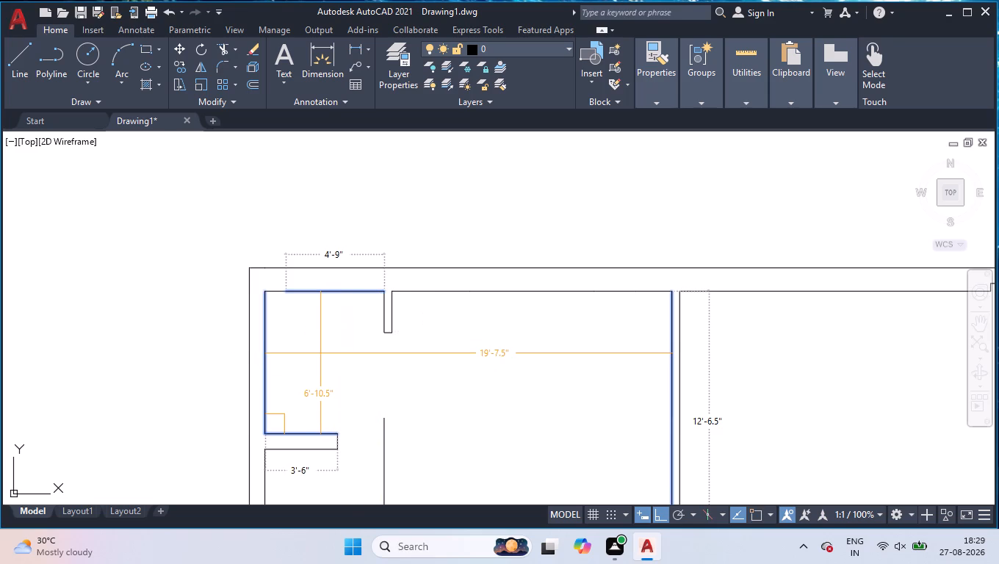
pyautogui.press('Return')
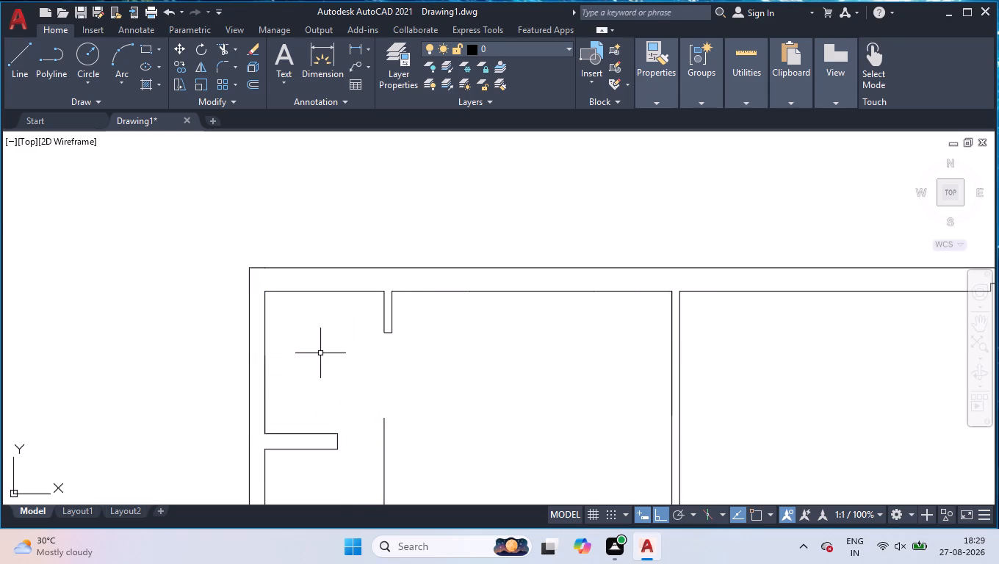
# Undo the trims of the upper-right rectangle's two side lines and the preceding shift of its bottom edge.
pyautogui.press('u')
pyautogui.press('Return')
pyautogui.press('u')
pyautogui.press('Return')
pyautogui.press('u')
pyautogui.press('Return')
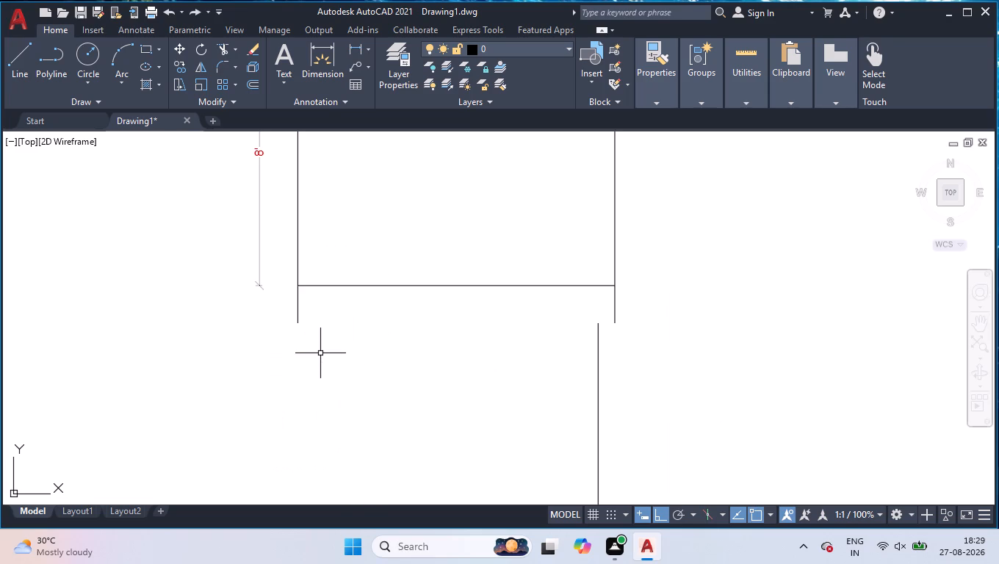
pyautogui.press('u')
pyautogui.press('Return')
pyautogui.press('u')
pyautogui.press('Return')
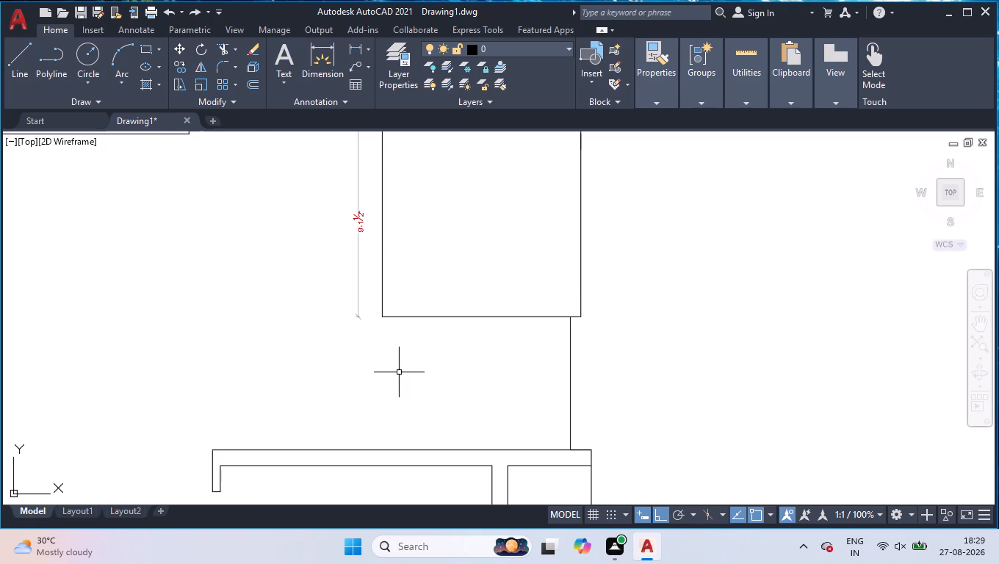
# Join the overlapping line segments along the upper-right rectangle's right side into one line.
pyautogui.scroll(-1, 399, 372)
pyautogui.scroll(2, 381, 285)
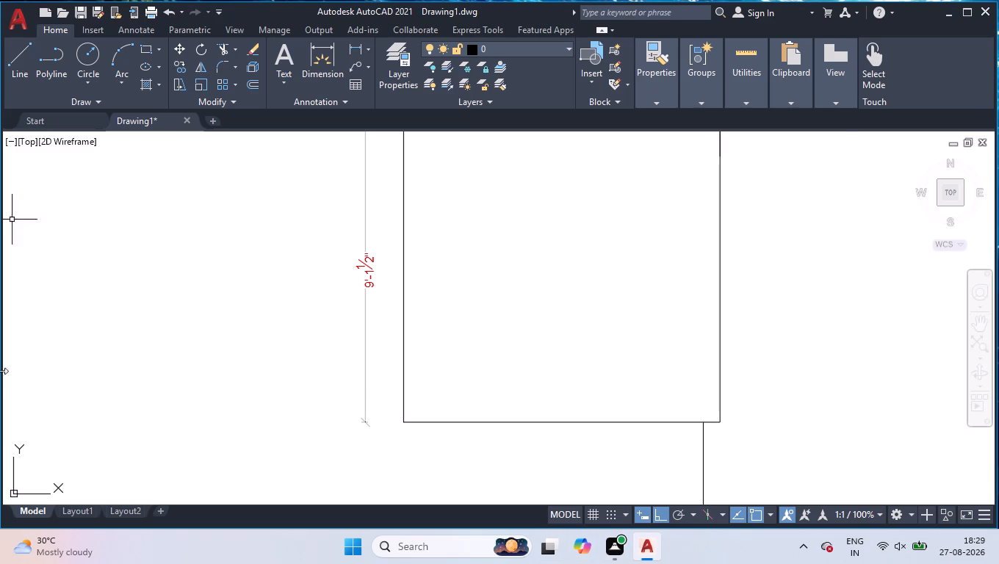
pyautogui.scroll(-2, 690, 336)
pyautogui.click(723, 250)
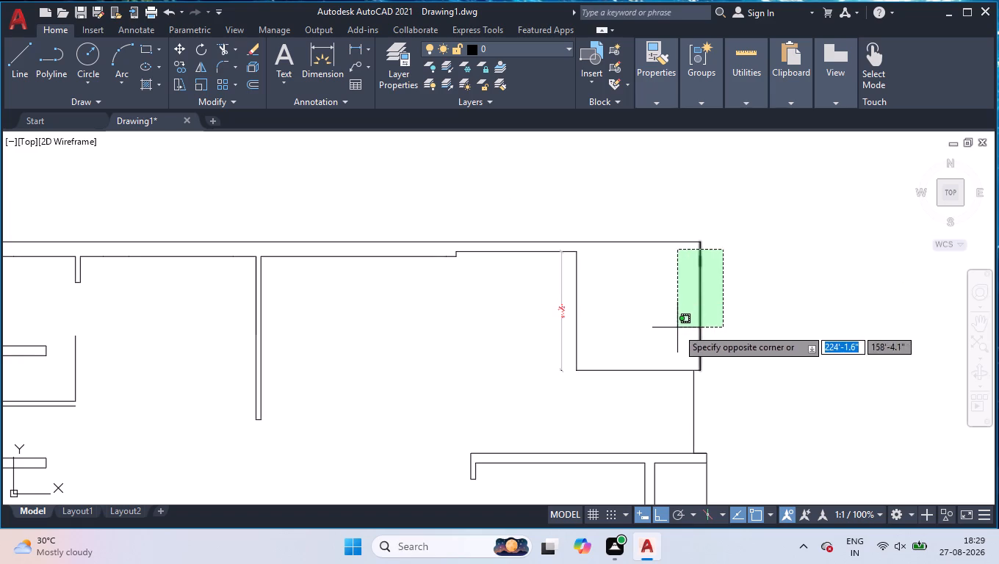
pyautogui.click(679, 334)
pyautogui.press('j')
pyautogui.press('Return')
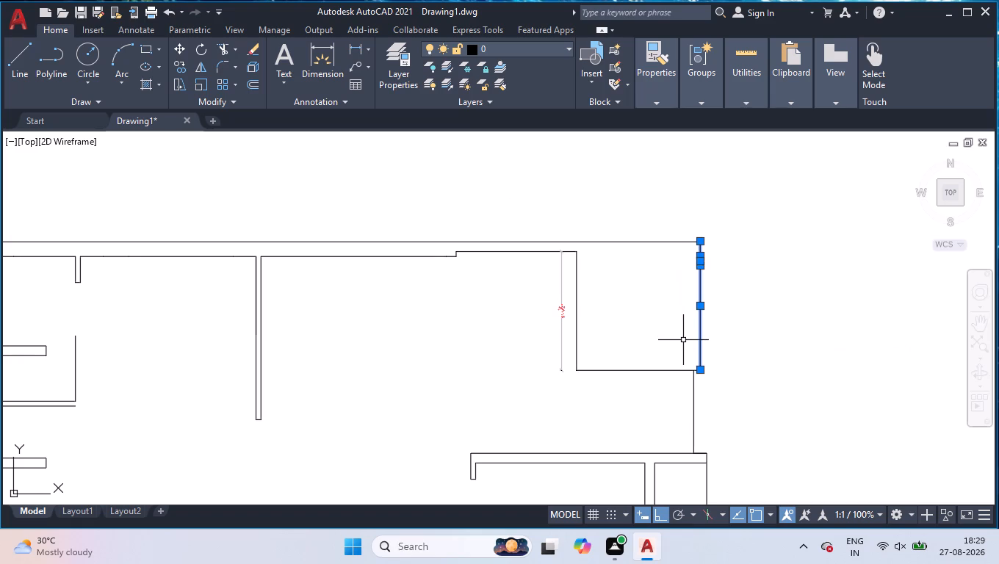
# Extend the upper-right rectangle's right side line up to the outer top wall line.
pyautogui.press('e')
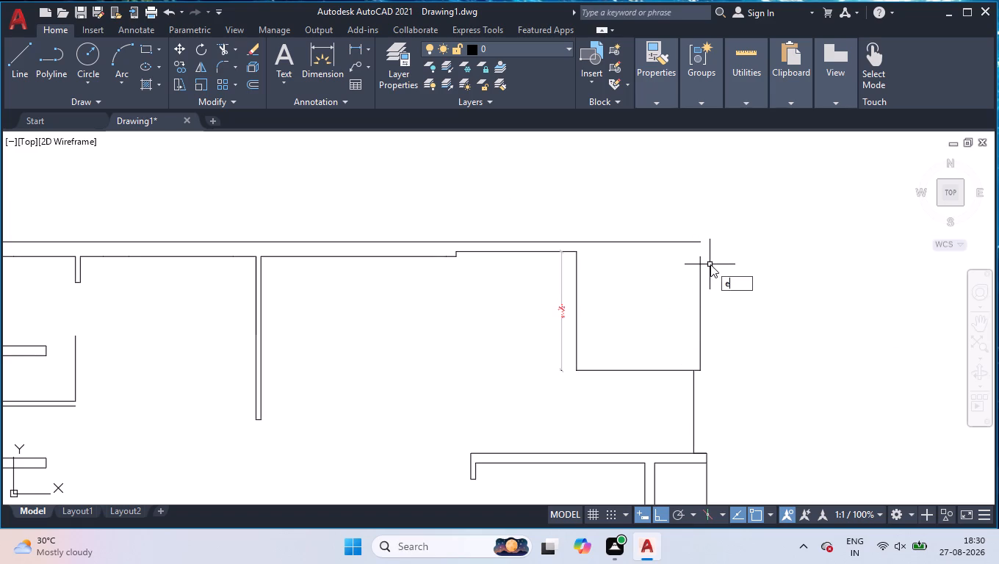
pyautogui.press('x')
pyautogui.press('Return')
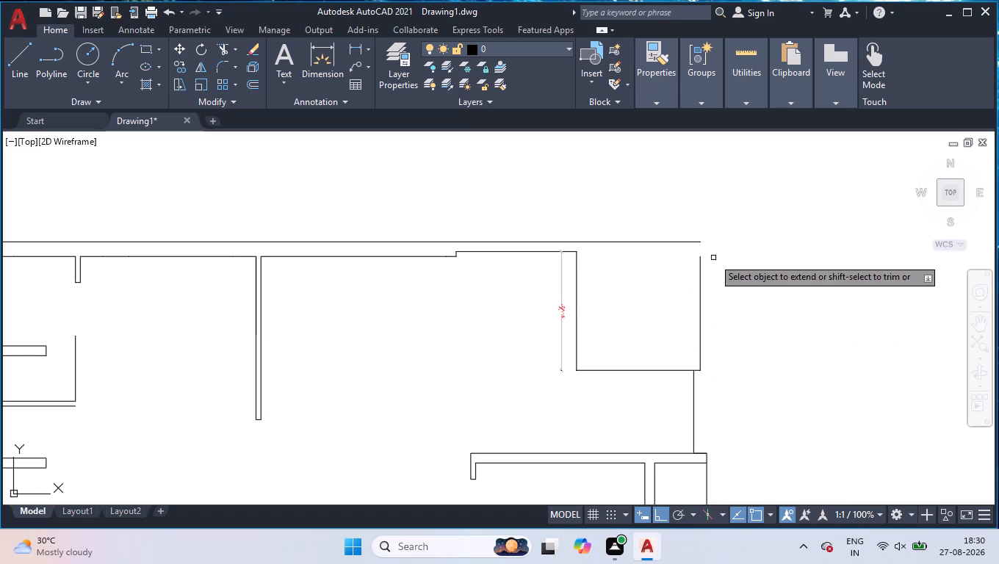
pyautogui.click(701, 272)
pyautogui.press('Return')
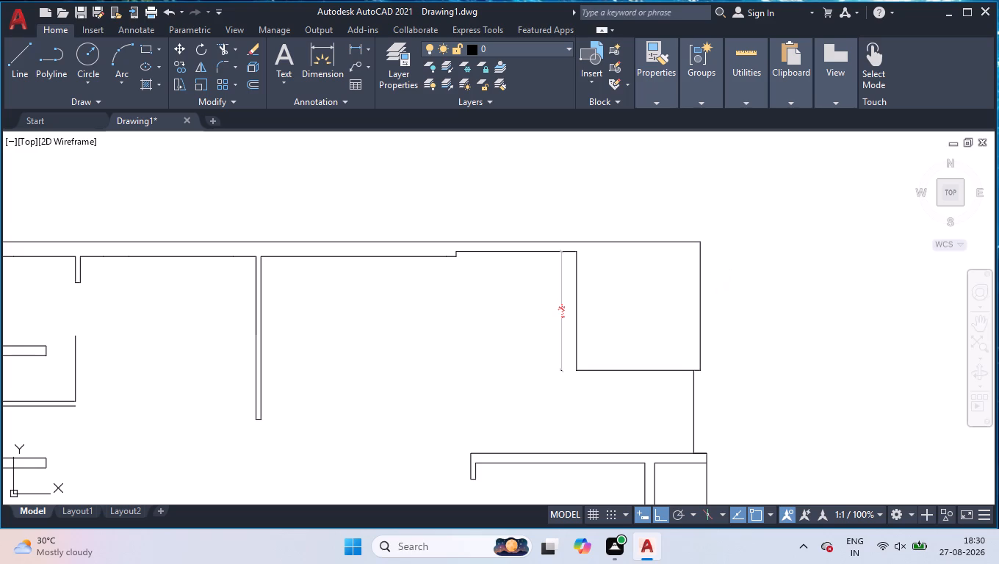
# Delete the vertical dimension beside the upper-right rectangle's left side.
pyautogui.click(562, 309)
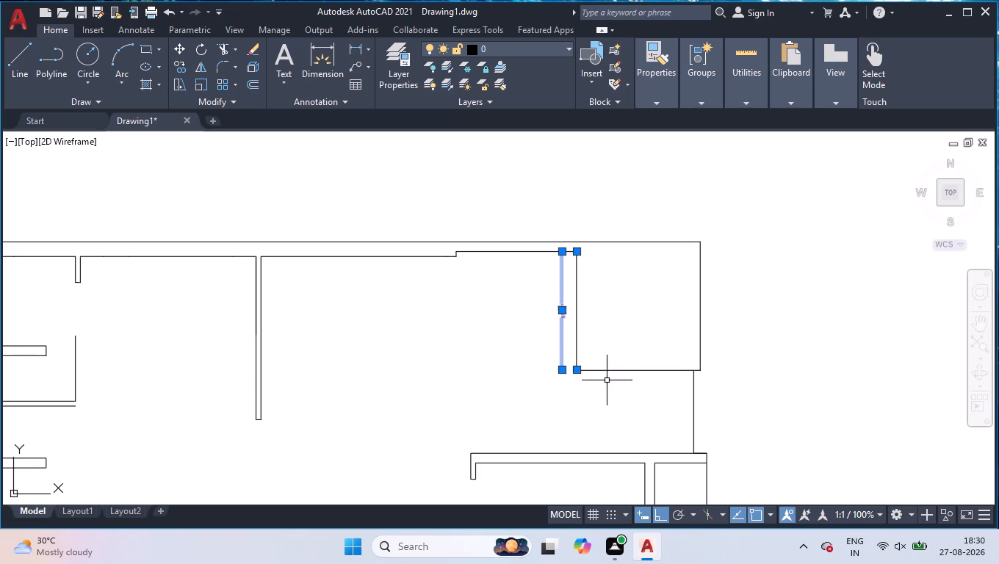
pyautogui.press('Delete')
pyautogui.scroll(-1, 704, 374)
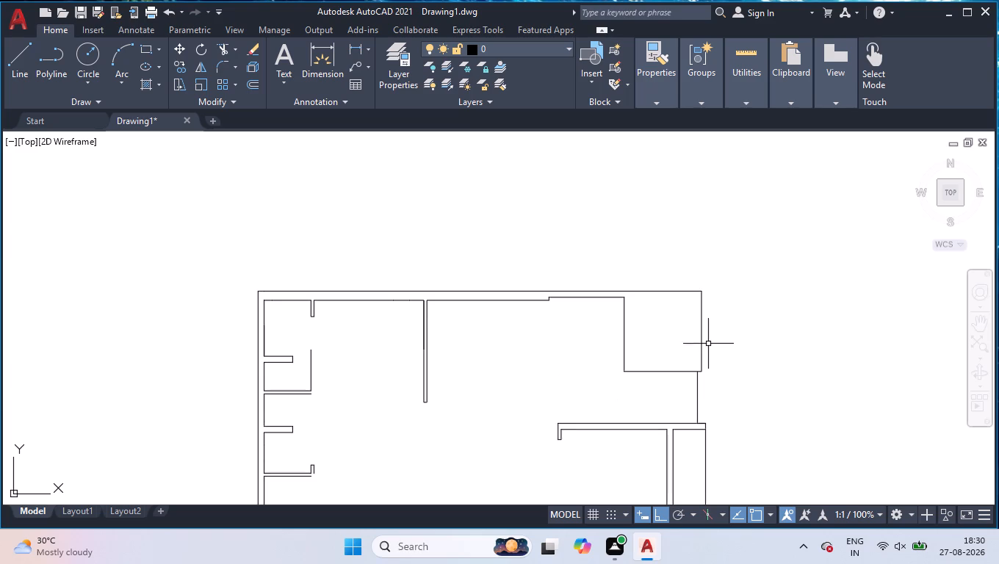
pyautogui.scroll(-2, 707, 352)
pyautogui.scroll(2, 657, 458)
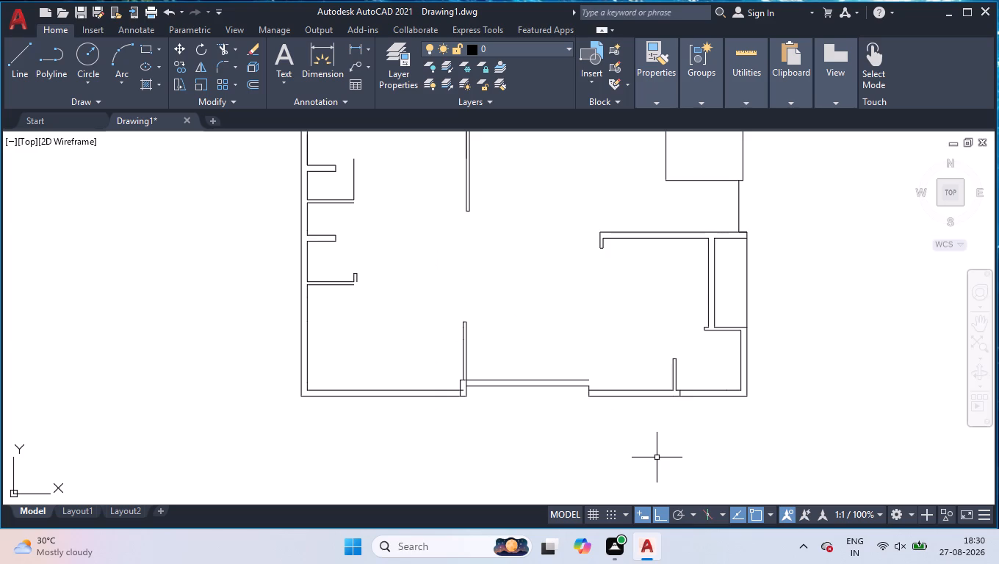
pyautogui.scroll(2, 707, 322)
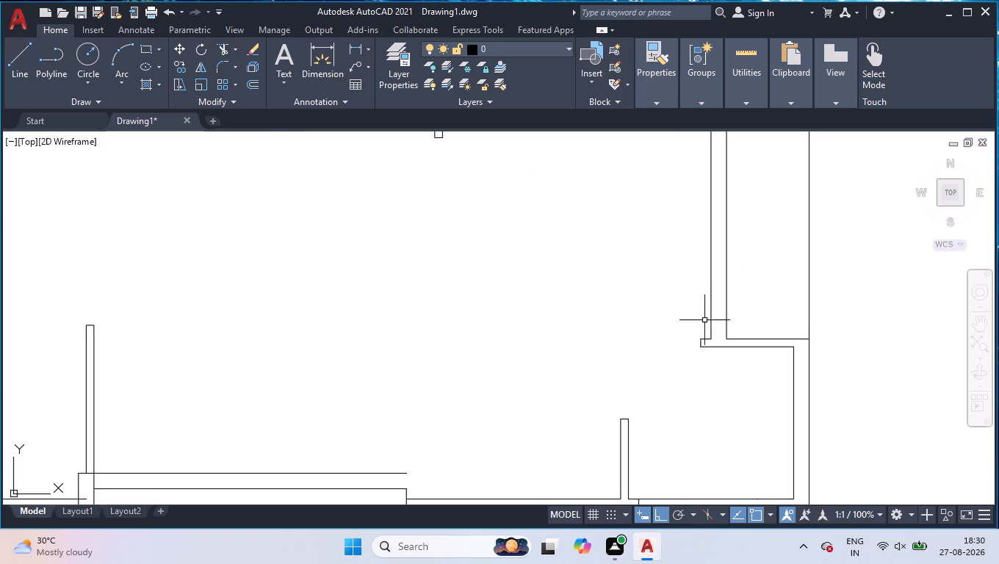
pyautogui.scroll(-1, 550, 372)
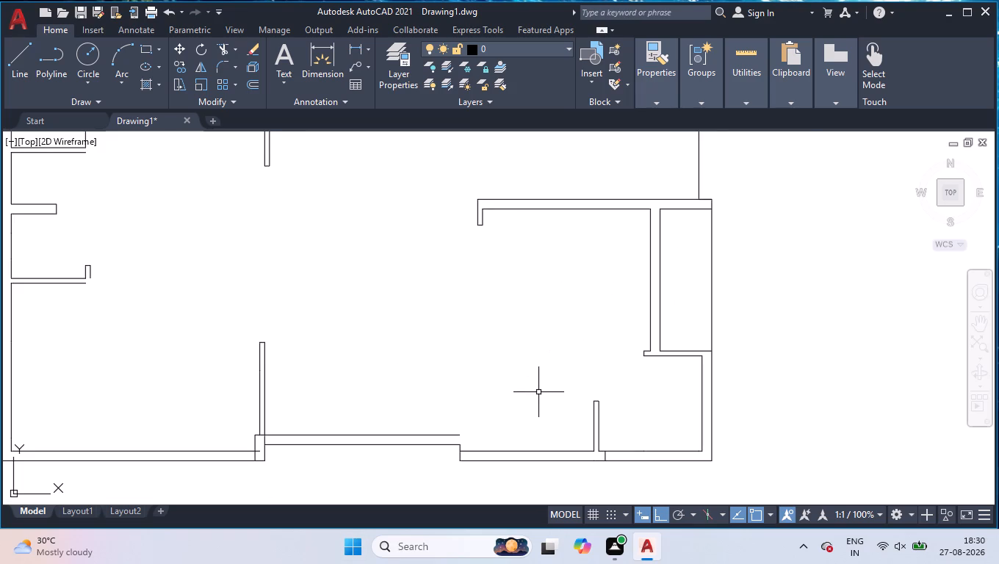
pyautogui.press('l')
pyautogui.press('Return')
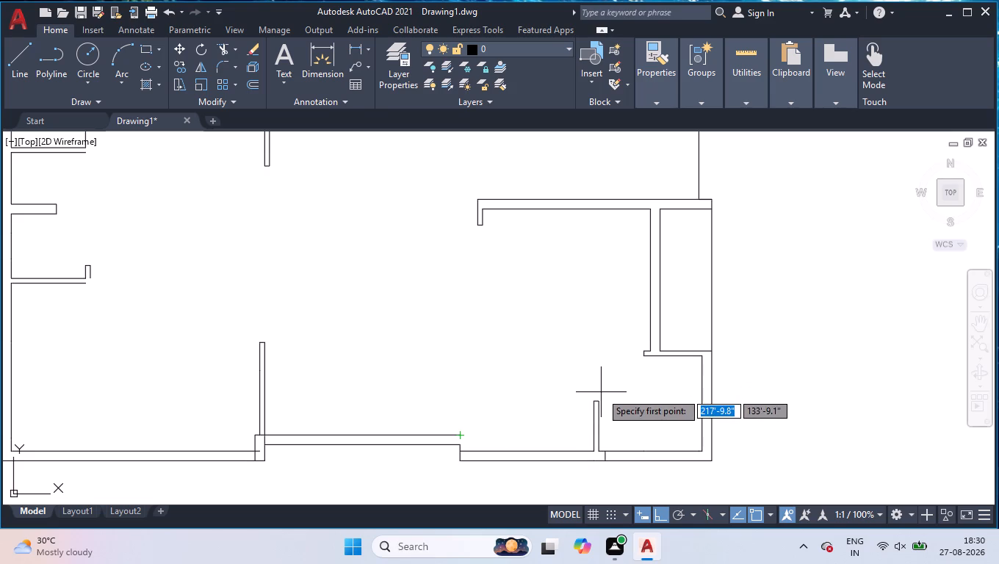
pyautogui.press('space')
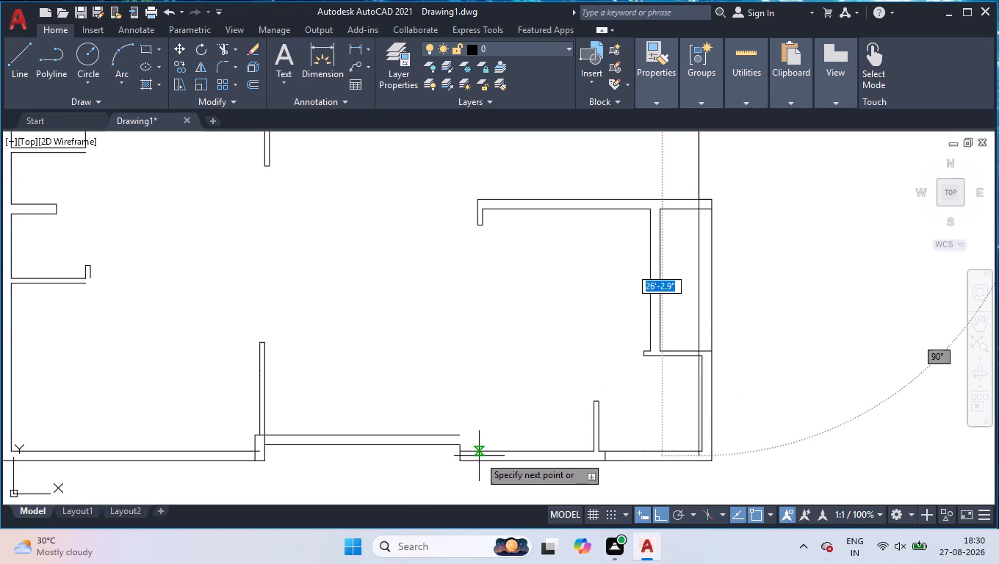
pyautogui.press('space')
# Draw a line from the inner corner of the bottom wall's right section: 4.5" right, 1'3" up, and another 6'1.5" up.
pyautogui.scroll(3, 482, 455)
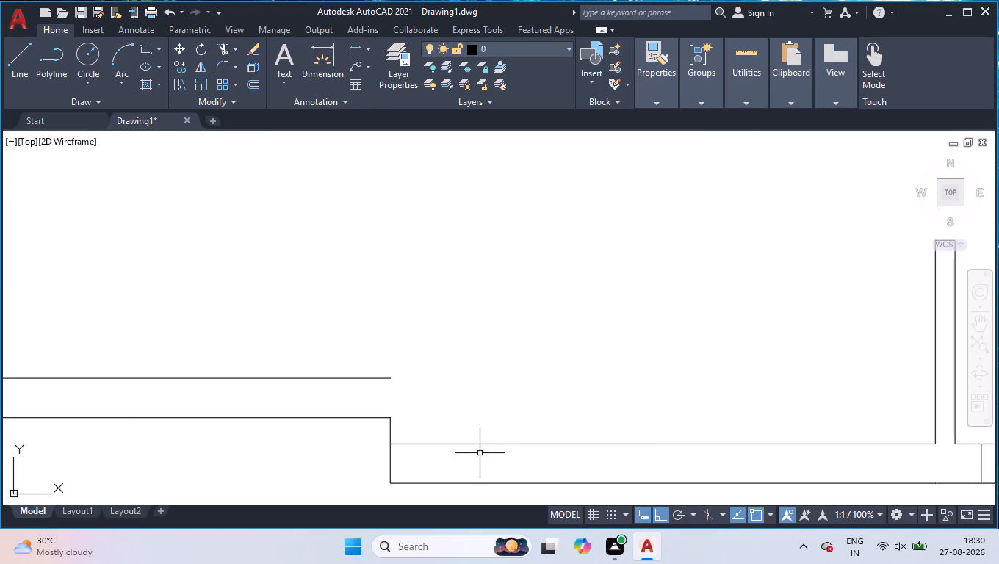
pyautogui.press('l')
pyautogui.press('Return')
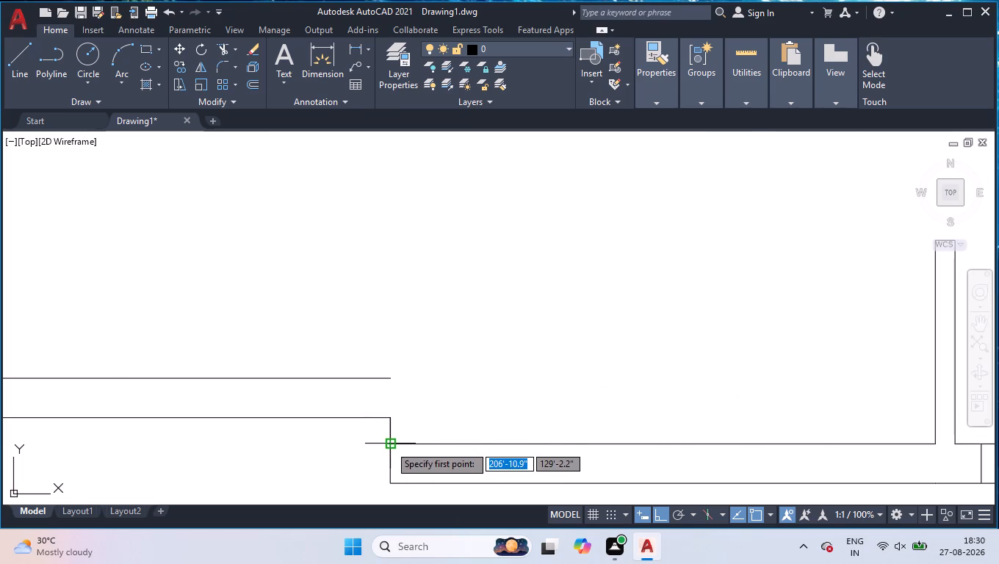
pyautogui.click(389, 445)
pyautogui.write('4.5')
pyautogui.press('Return')
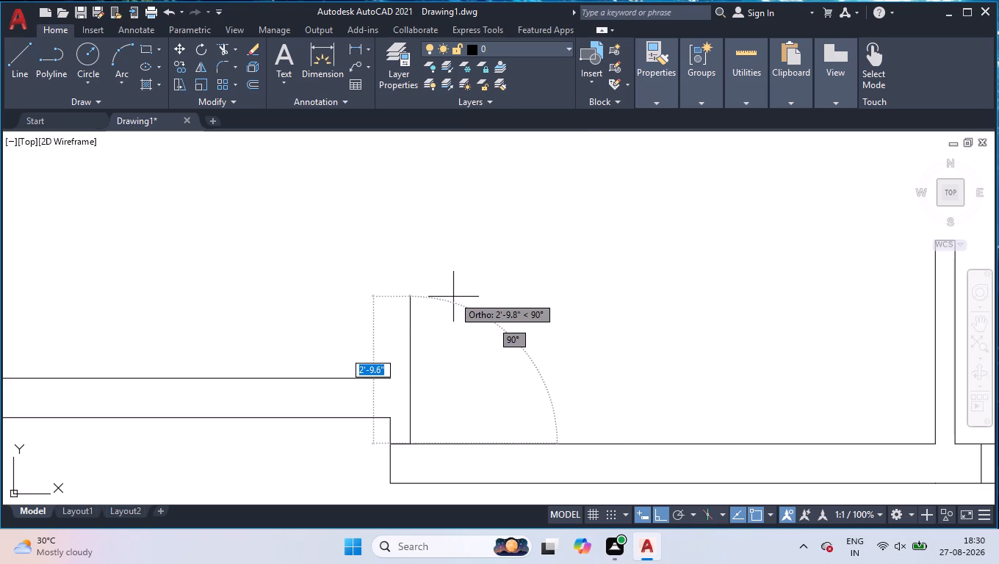
pyautogui.write("1'3")
pyautogui.press('Return')
pyautogui.scroll(-3, 478, 268)
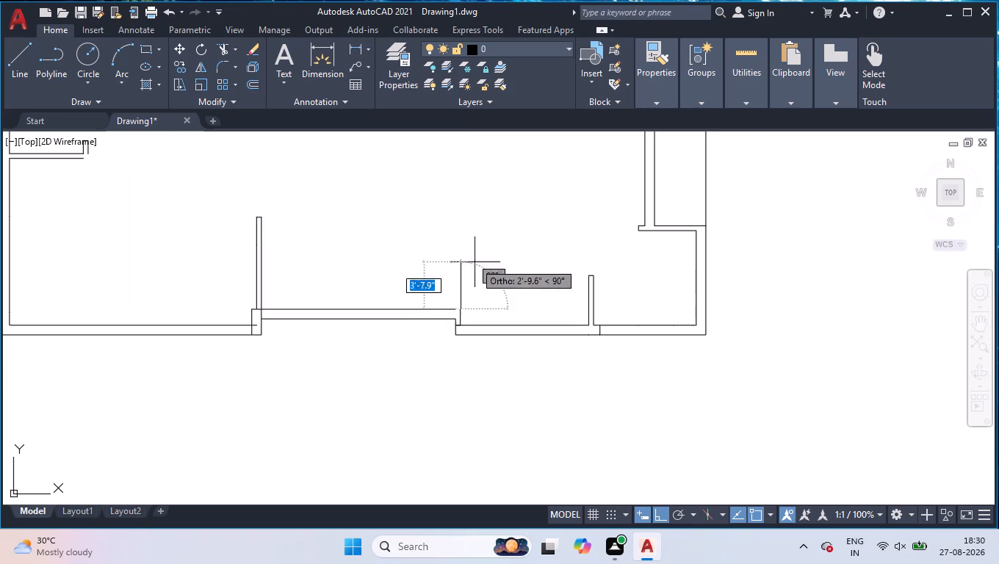
pyautogui.scroll(2, 459, 206)
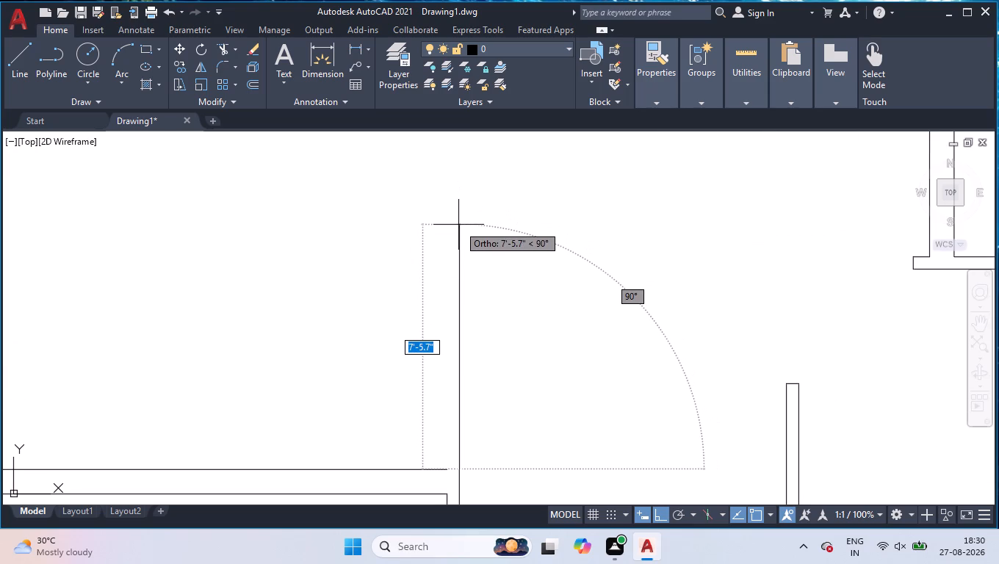
pyautogui.write("6'")
pyautogui.write('1.5')
pyautogui.press('Return')
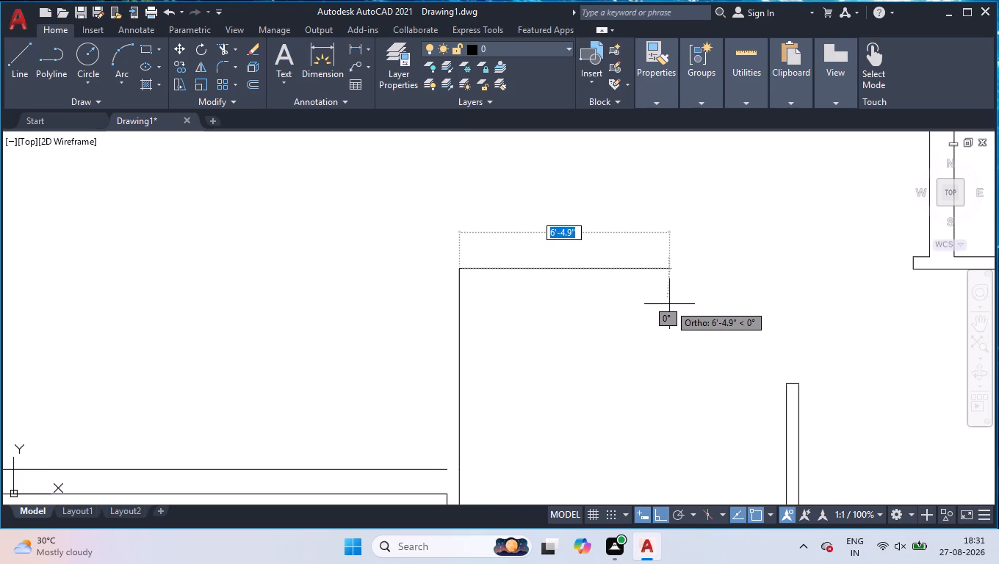
# Continue the line horizontally 10' to the right, toward the stepped wall of the lower-right room.
pyautogui.scroll(-1, 670, 305)
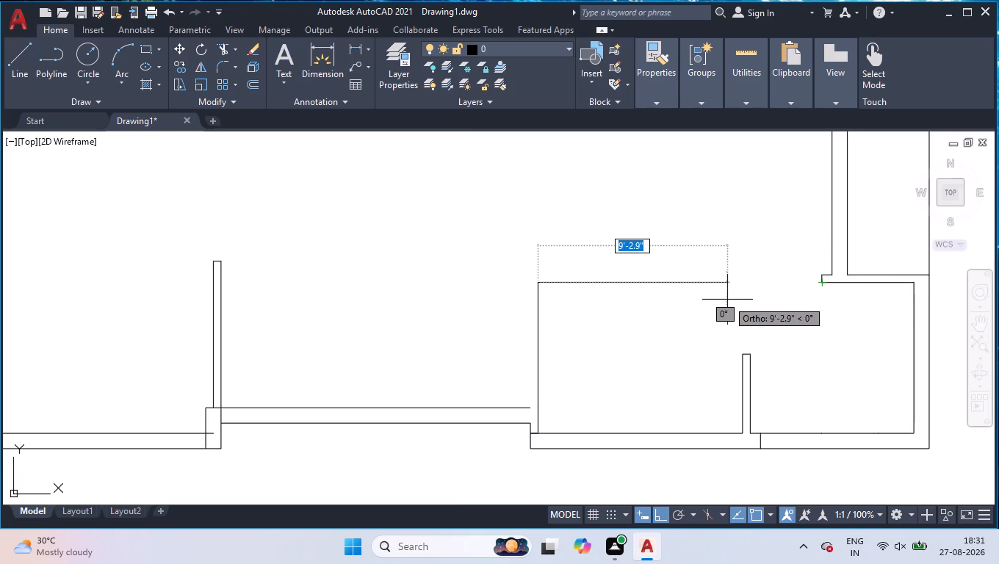
pyautogui.write('10.')
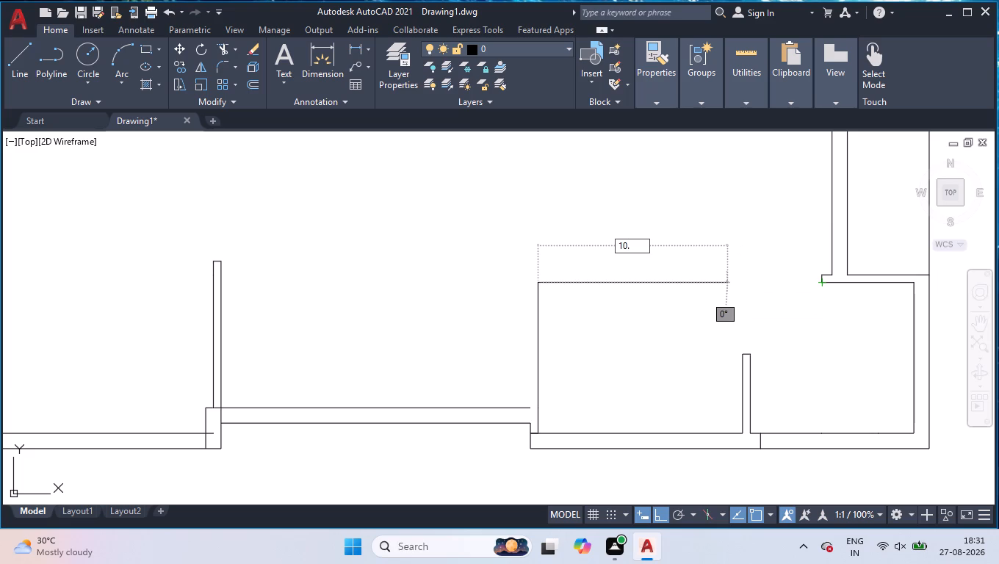
pyautogui.press('BackSpace')
pyautogui.press("'")
pyautogui.press('Return')
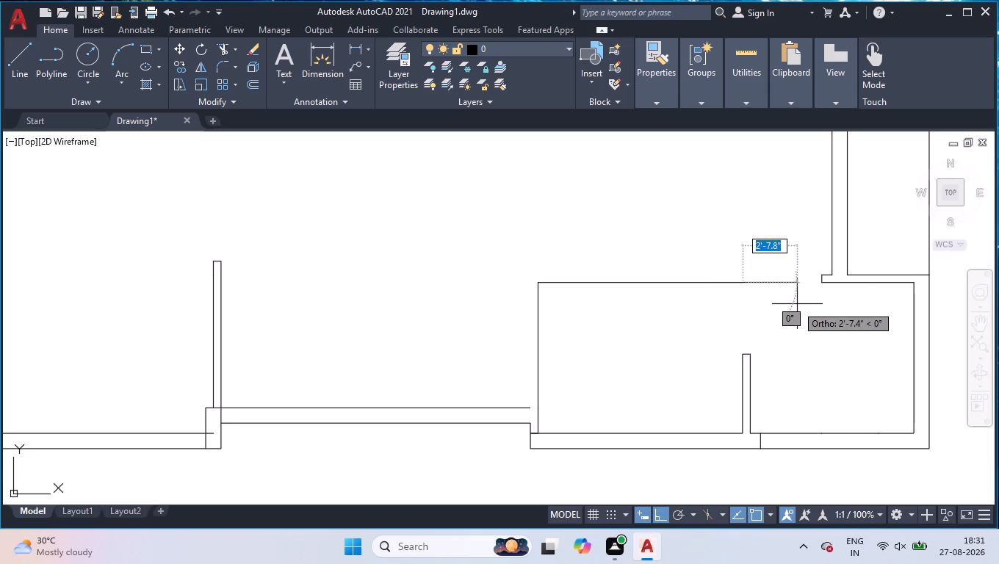
# Continue the wall line above the short partition: 6" down, 4.5" right, 6" up, 6" right and 4.5" up.
pyautogui.scroll(1, 797, 303)
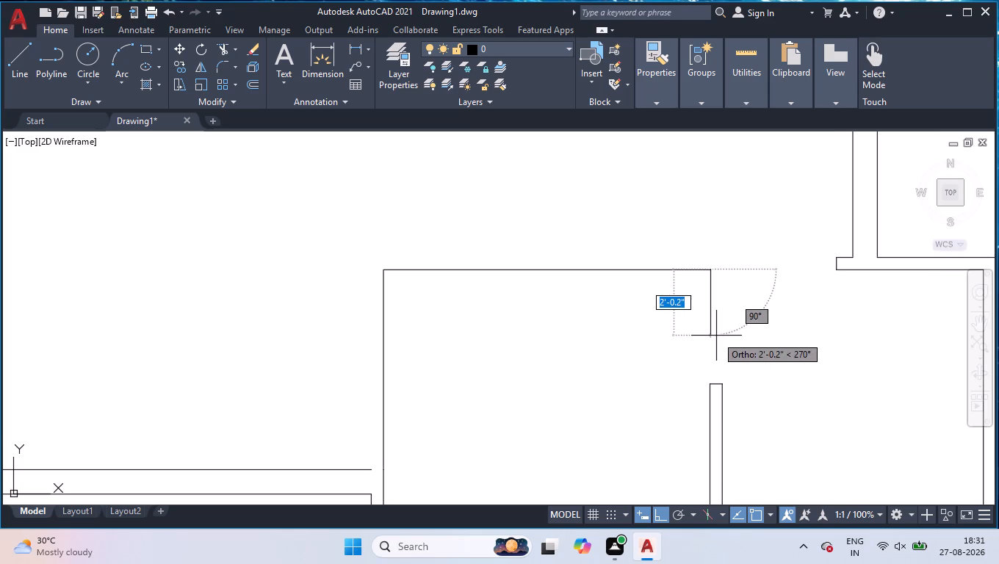
pyautogui.press('6')
pyautogui.press('Return')
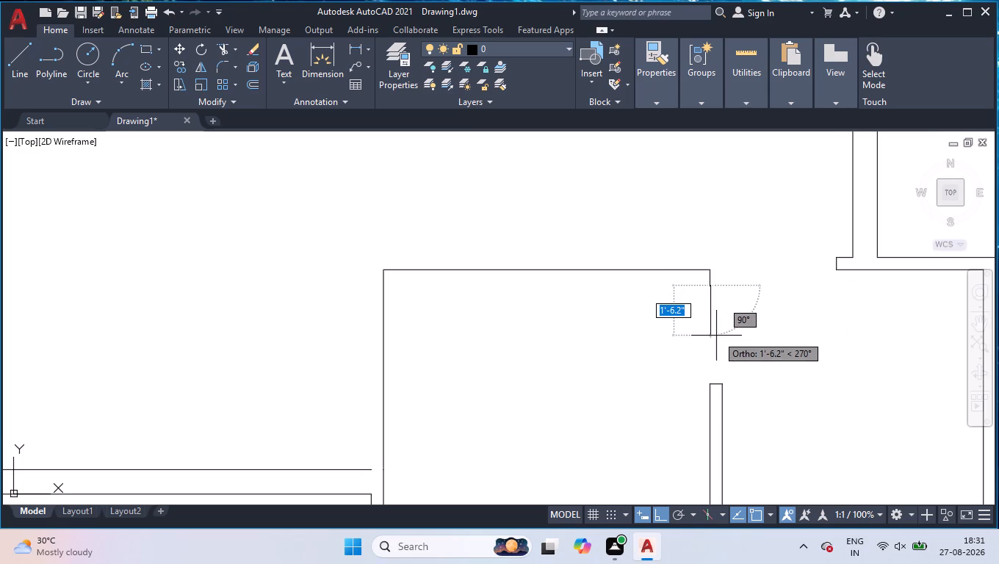
pyautogui.press('4')
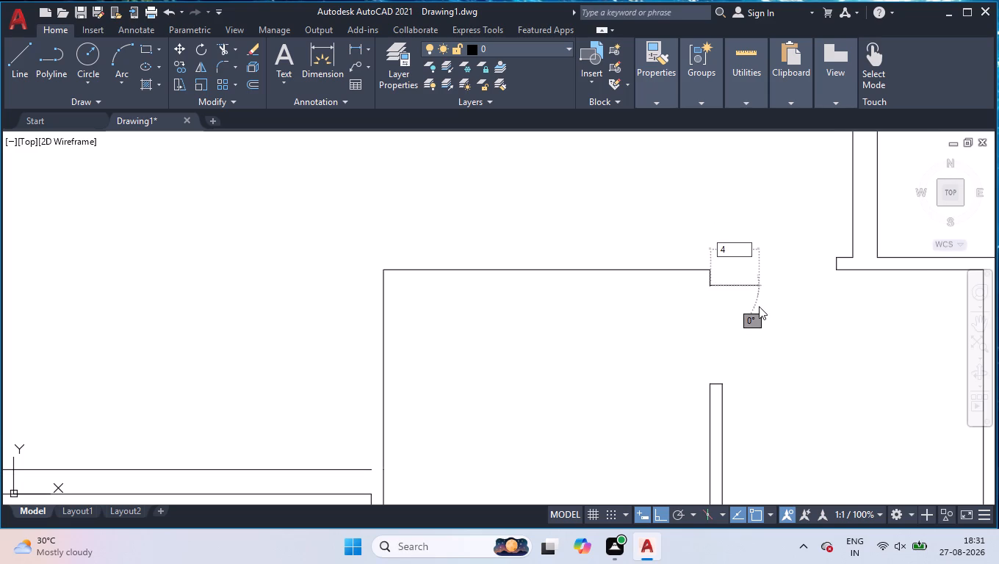
pyautogui.write('.5')
pyautogui.press('Return')
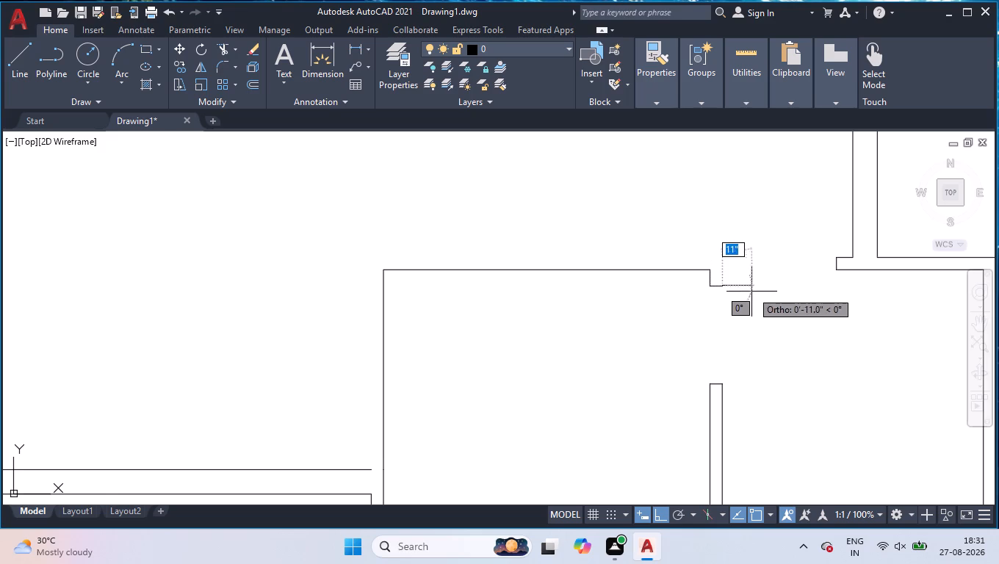
pyautogui.press('6')
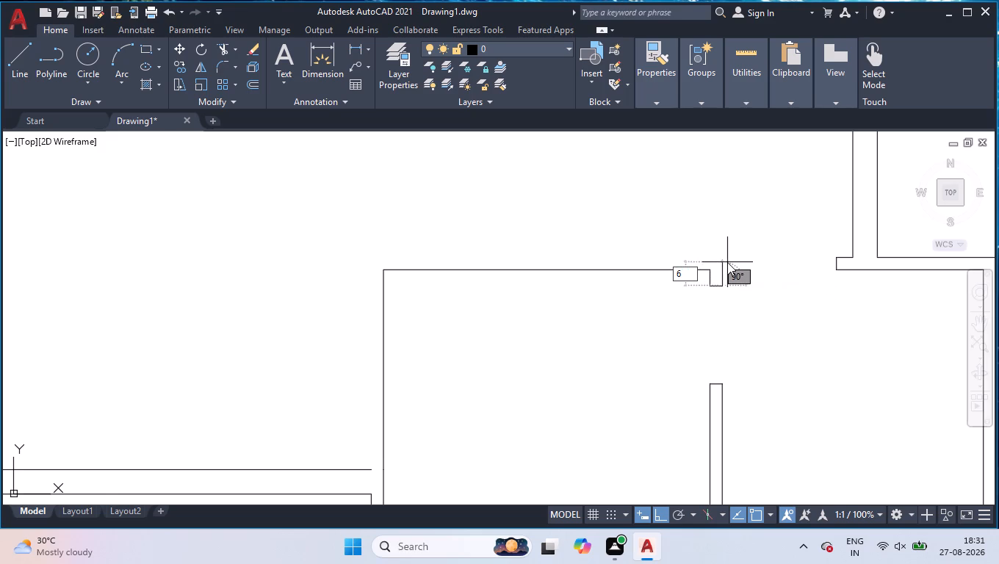
pyautogui.press('Return')
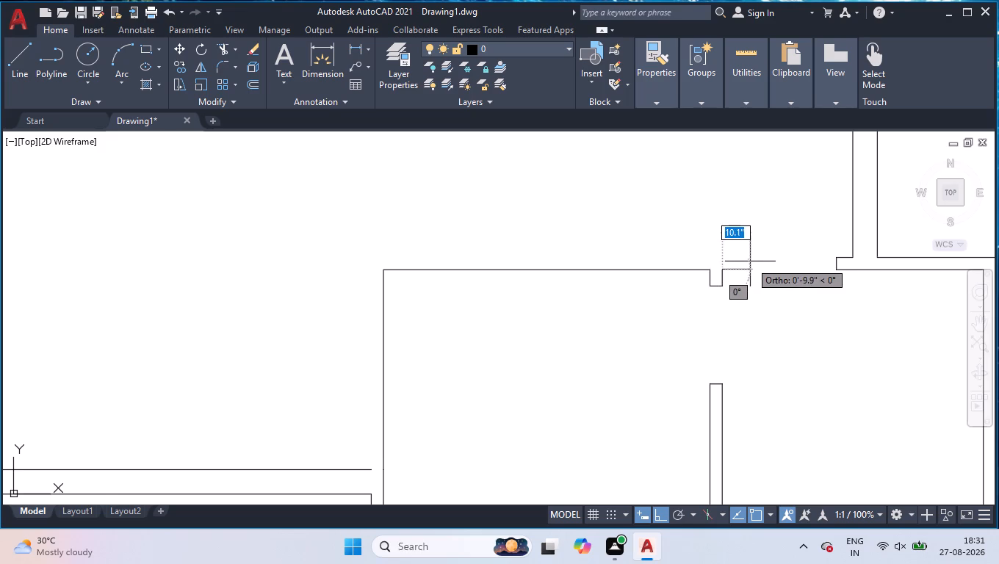
pyautogui.press('6')
pyautogui.press('Return')
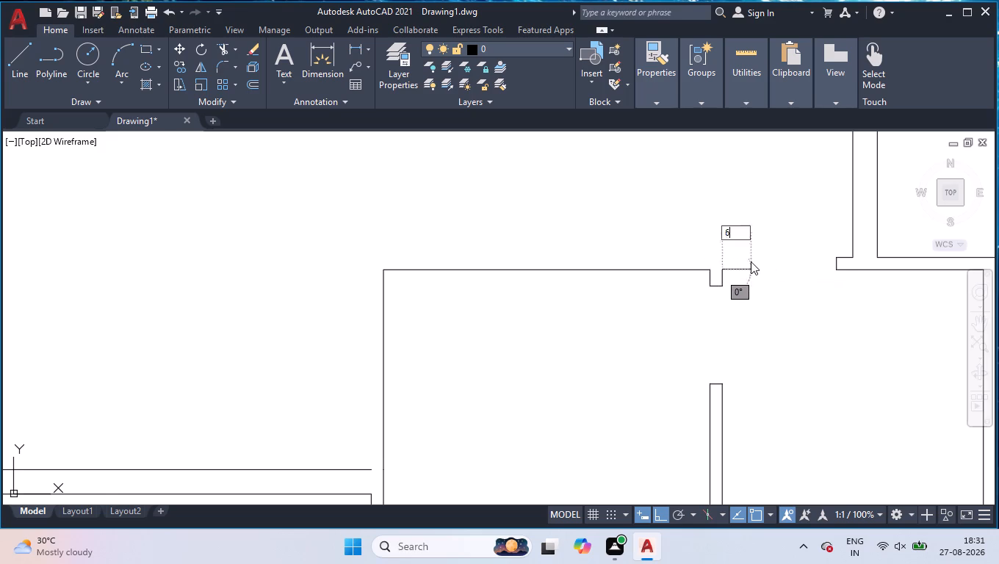
pyautogui.write('4.5')
pyautogui.press('Return')
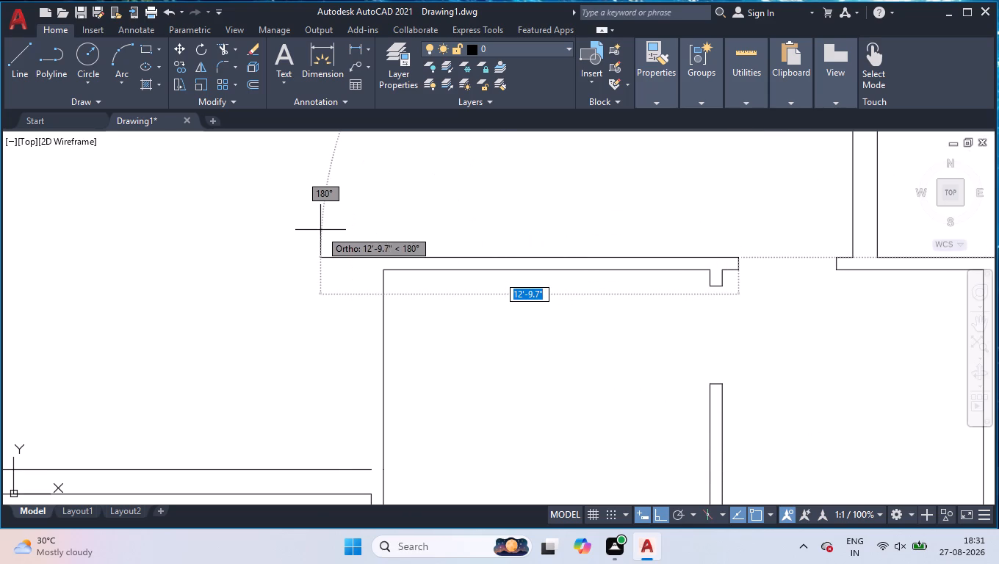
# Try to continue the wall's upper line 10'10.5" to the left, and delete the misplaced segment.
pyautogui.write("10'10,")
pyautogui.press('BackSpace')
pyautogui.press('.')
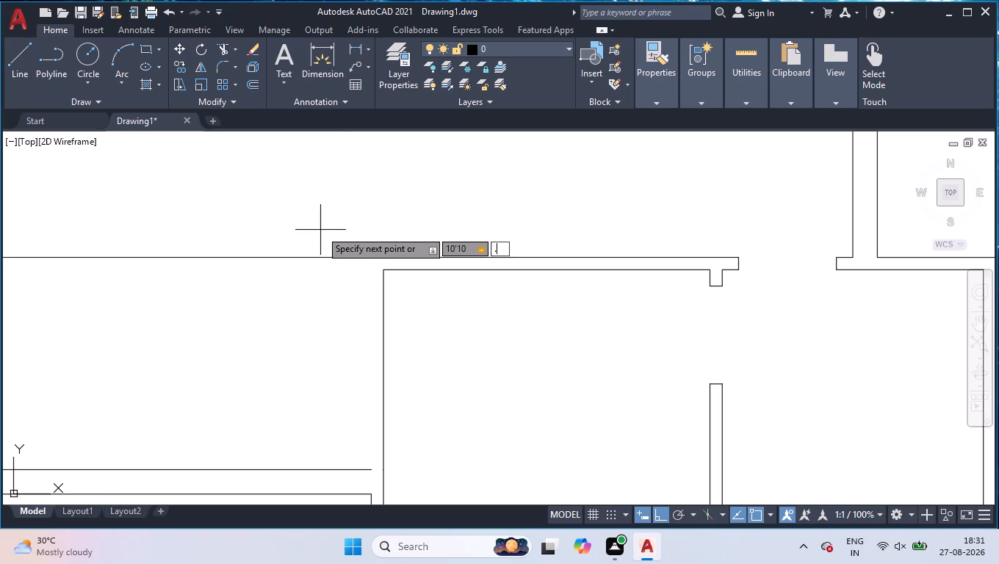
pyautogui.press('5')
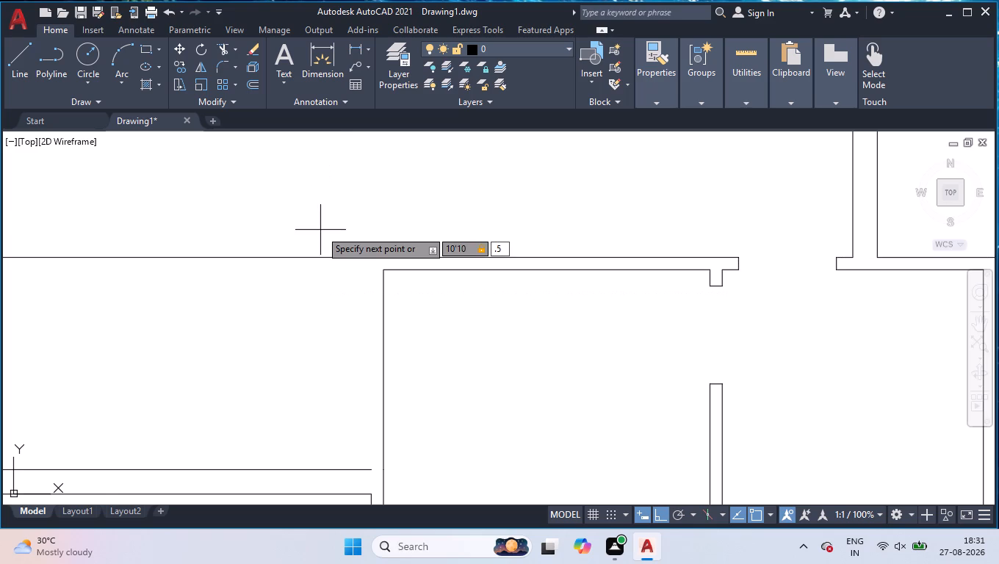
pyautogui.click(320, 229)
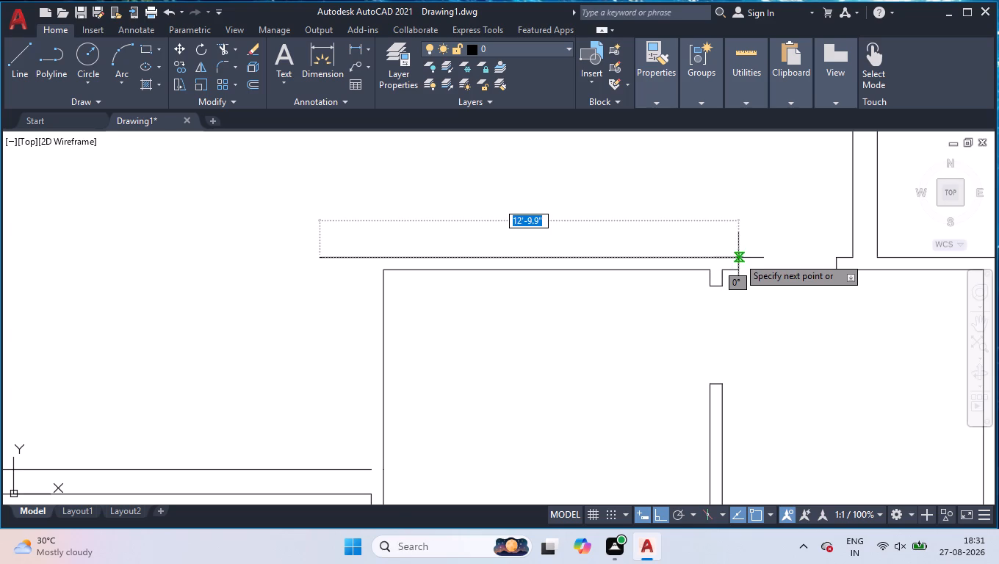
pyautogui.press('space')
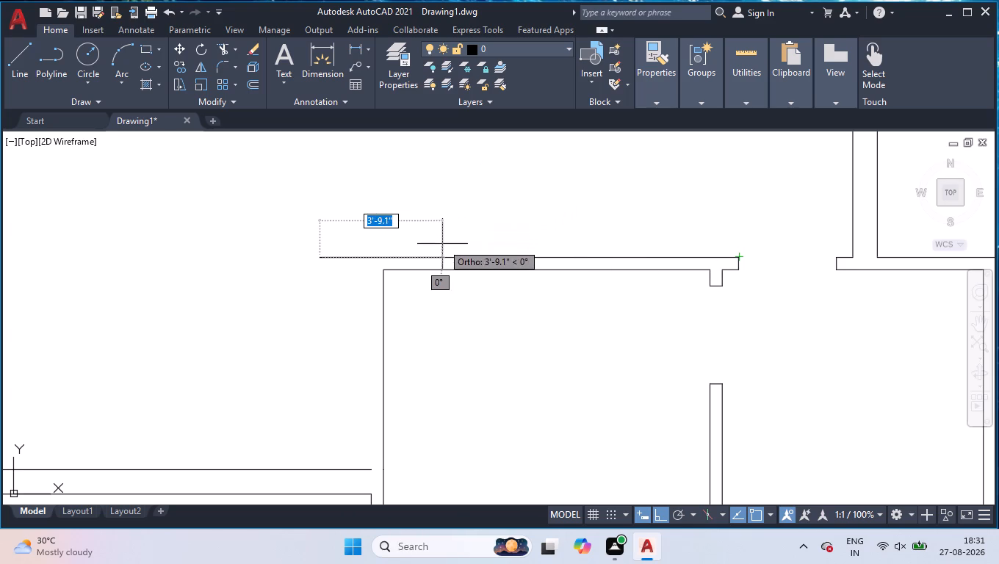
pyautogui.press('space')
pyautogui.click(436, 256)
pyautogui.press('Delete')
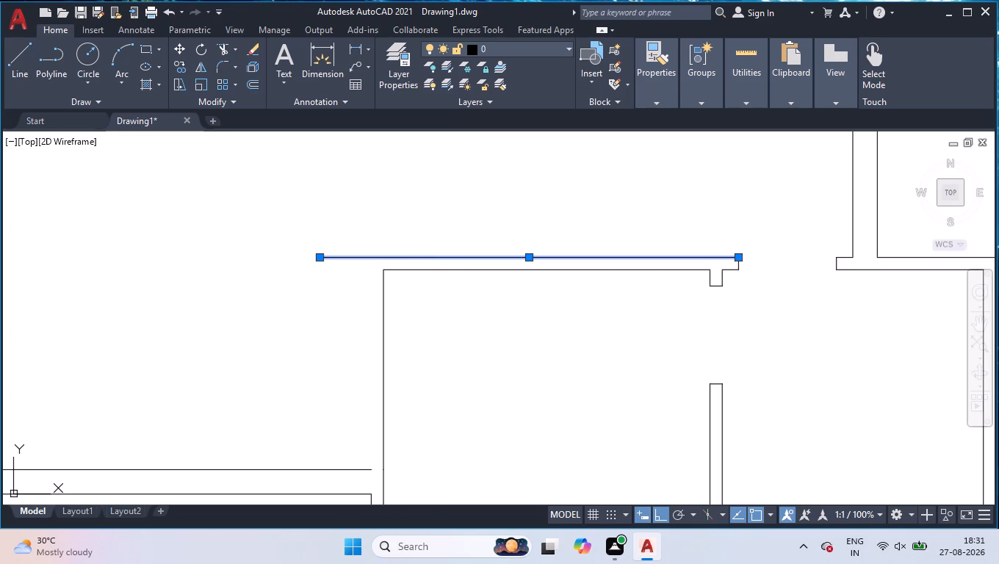
# Draw a line from the top of the 4.5" wall end 10'10.5" to the left, parallel to the lower room's top line.
pyautogui.press('l')
pyautogui.press('Return')
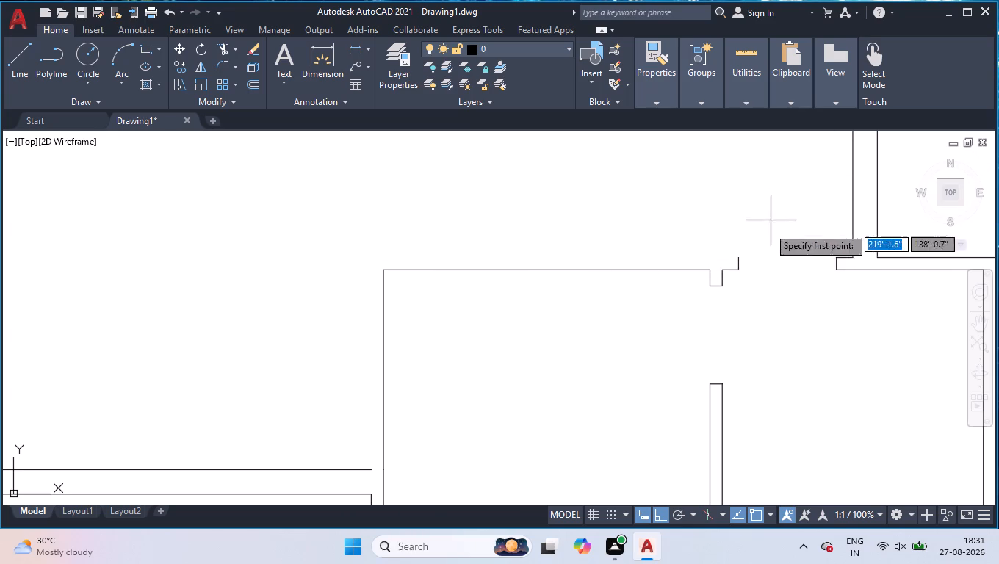
pyautogui.click(743, 253)
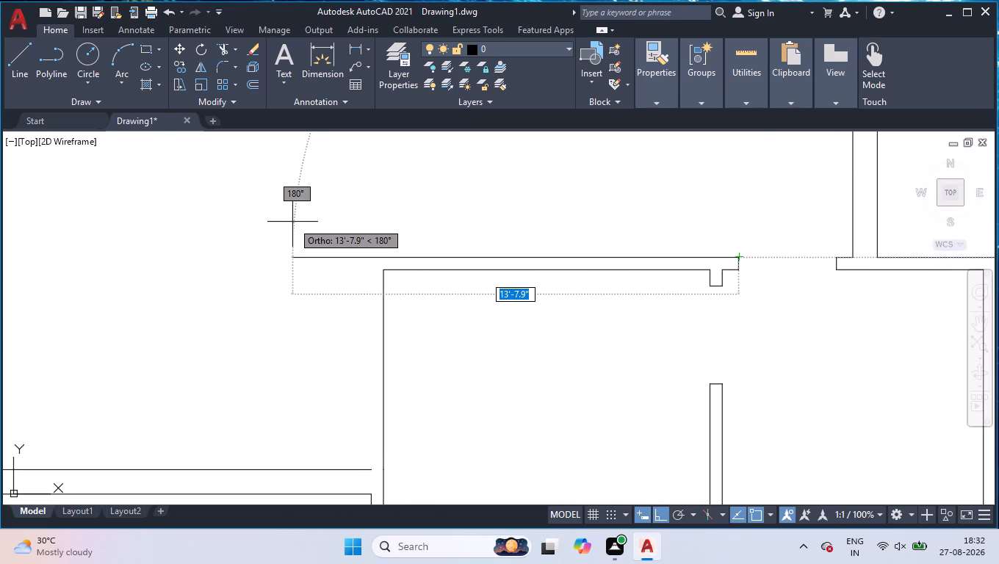
pyautogui.press('1')
pyautogui.write("0'10.5")
pyautogui.press('Return')
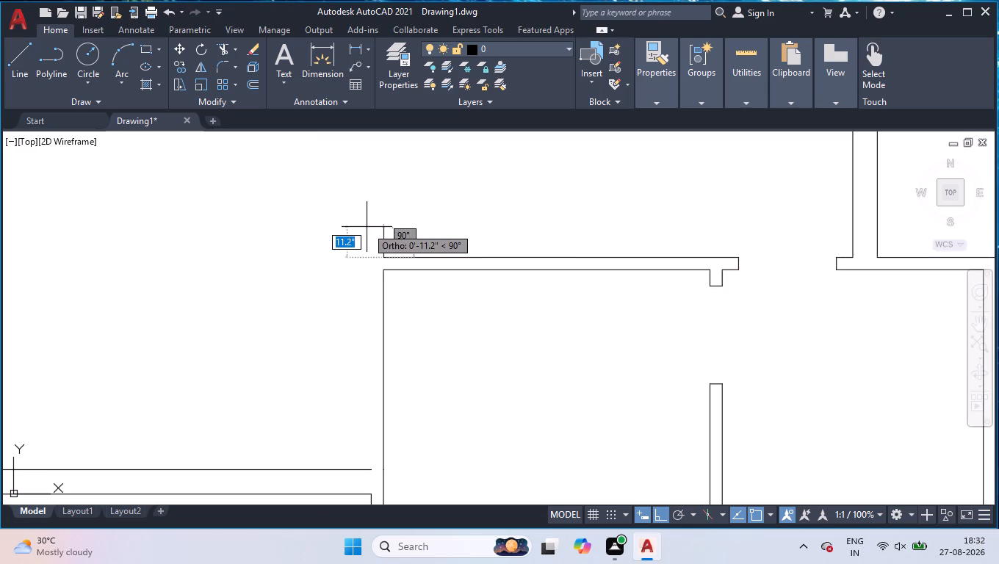
# Continue the line straight up by 6'5", 3'4" and 1'3" as the middle room's left wall, and finish the line.
pyautogui.scroll(-3, 367, 228)
pyautogui.scroll(2, 363, 128)
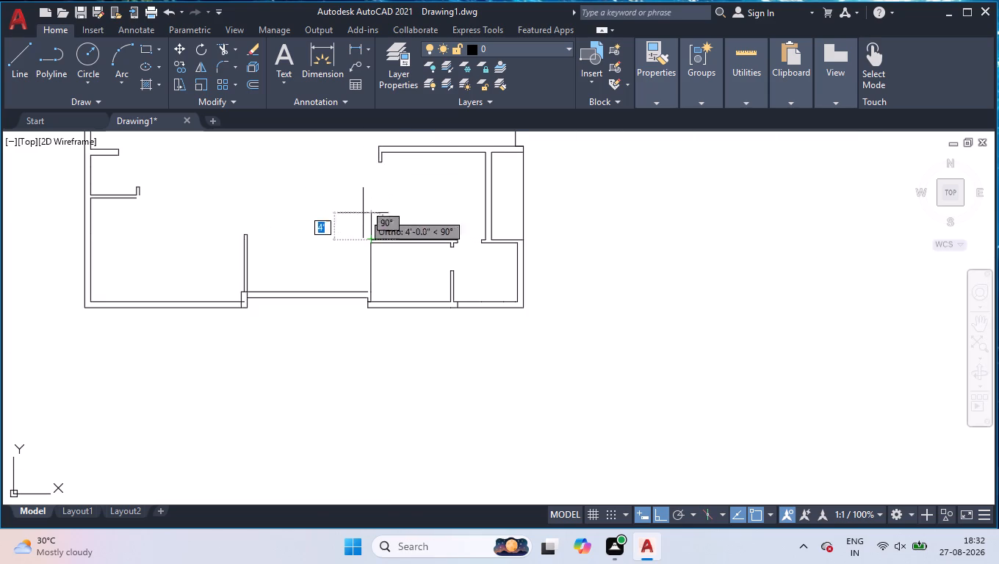
pyautogui.scroll(3, 360, 167)
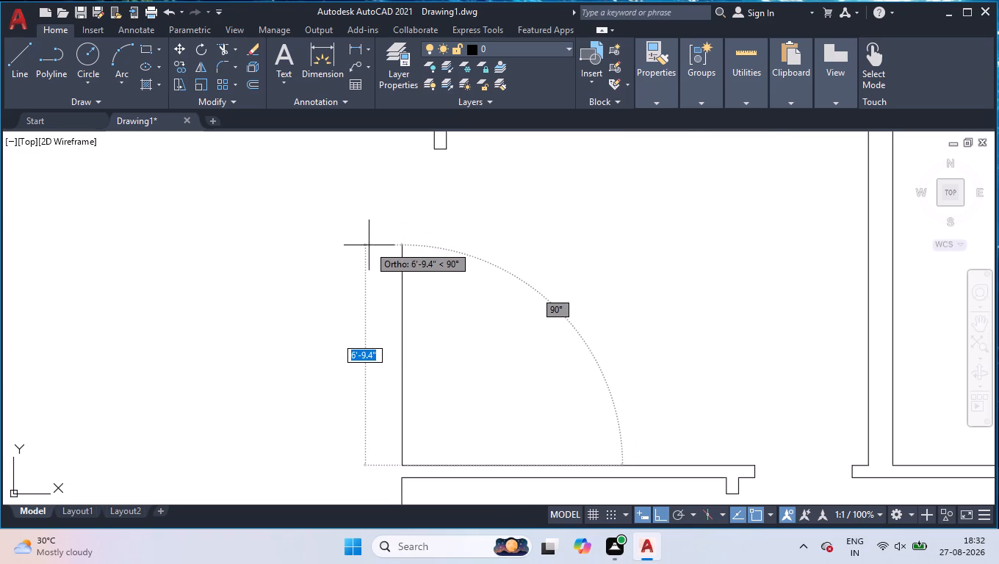
pyautogui.write("6'5")
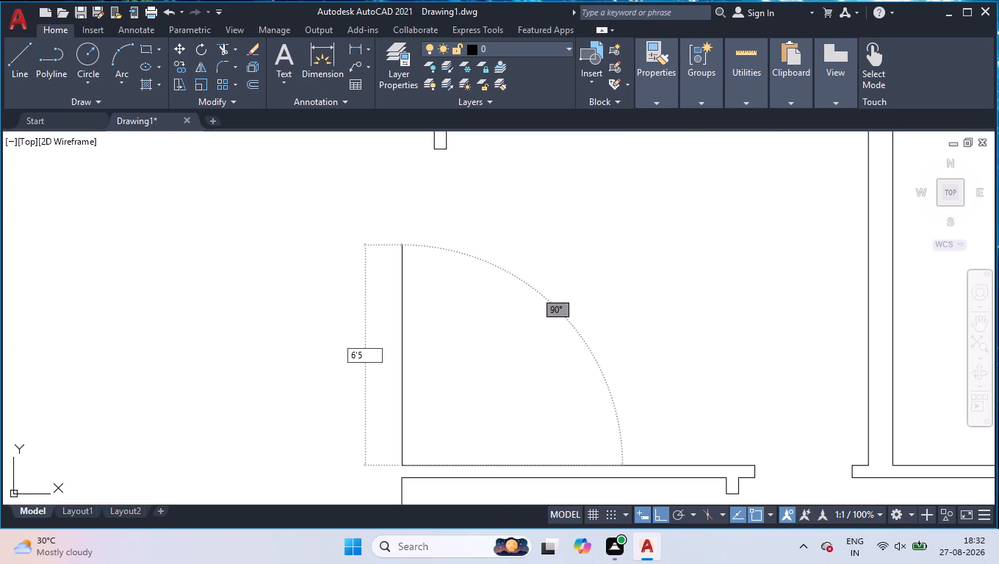
pyautogui.press('Return')
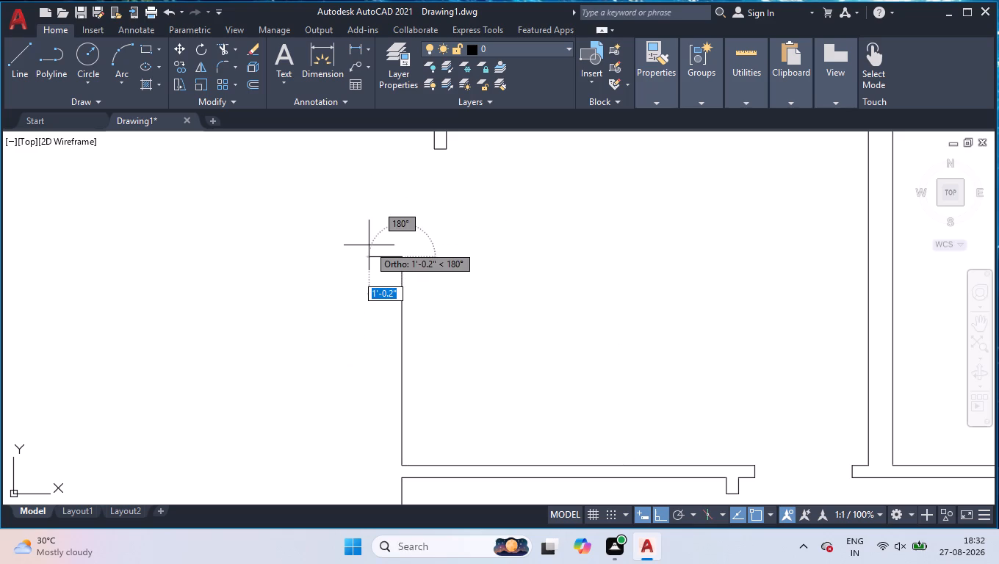
pyautogui.scroll(-2, 409, 317)
pyautogui.scroll(2, 416, 210)
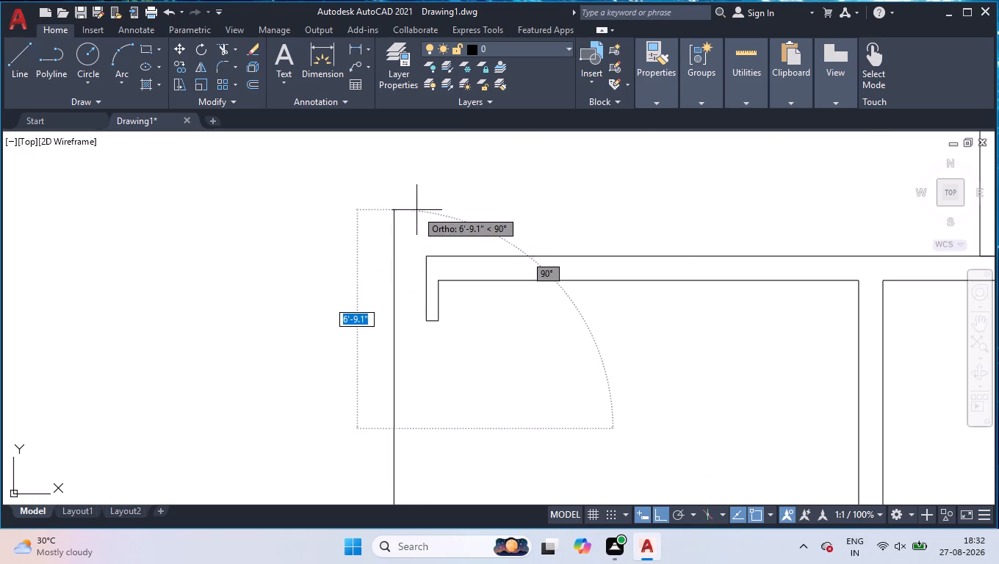
pyautogui.write("3'4")
pyautogui.press('Return')
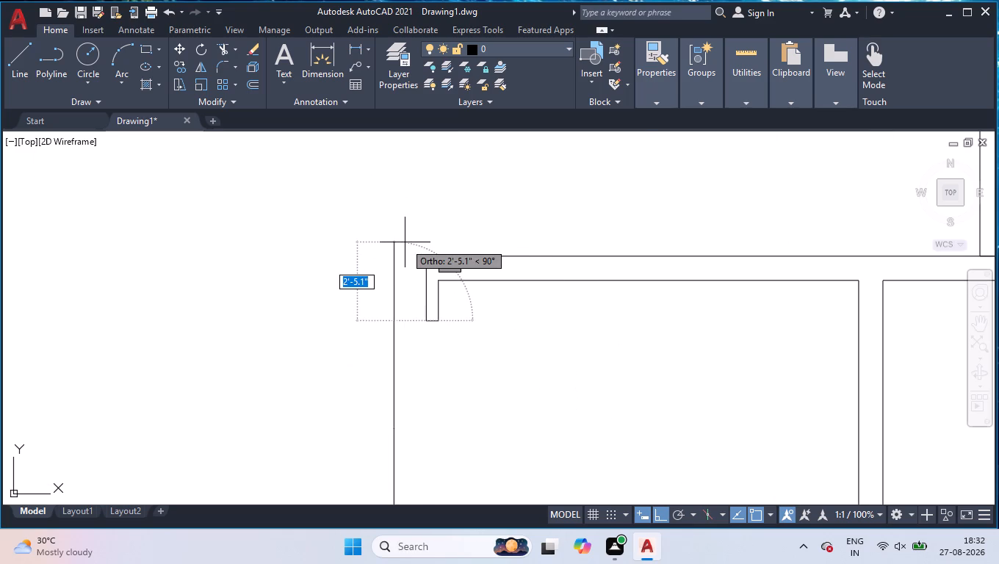
pyautogui.write("1'3")
pyautogui.press('Return')
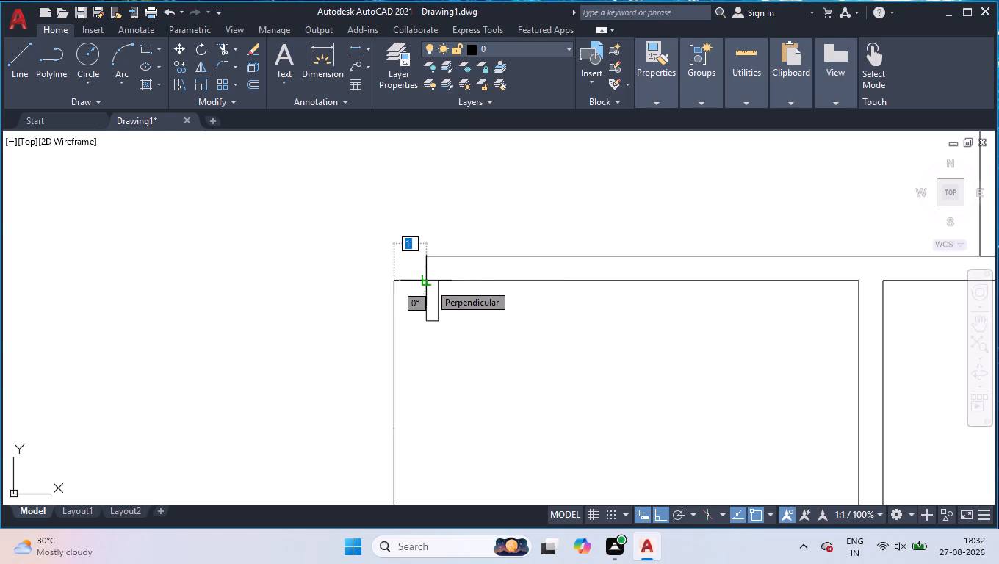
pyautogui.press('space')
pyautogui.scroll(-3, 444, 339)
pyautogui.scroll(1, 541, 422)
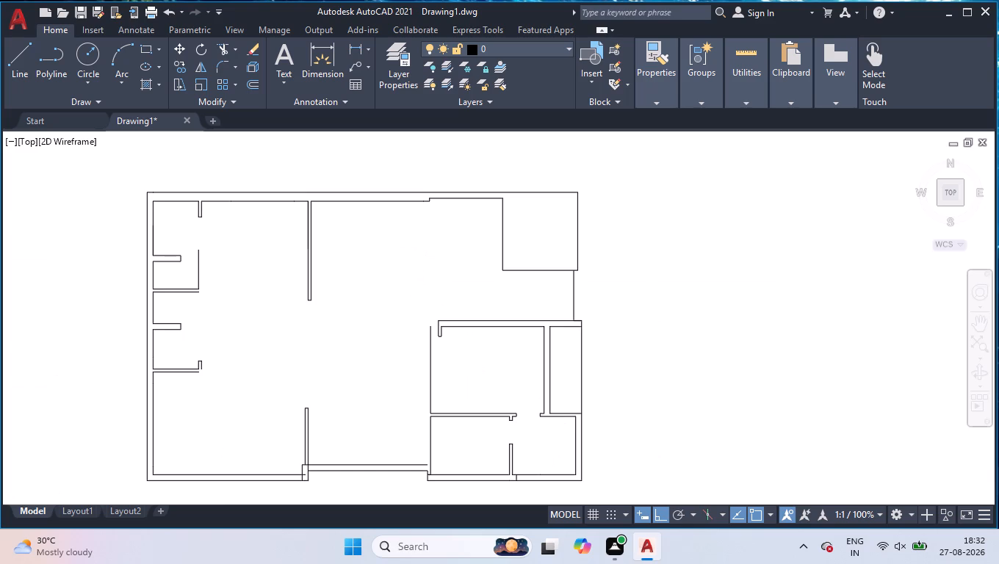
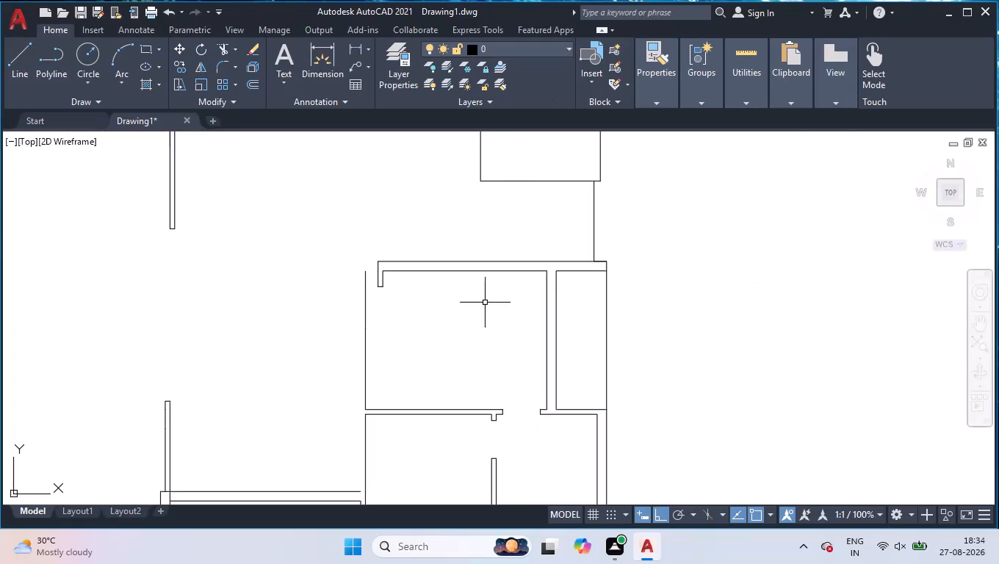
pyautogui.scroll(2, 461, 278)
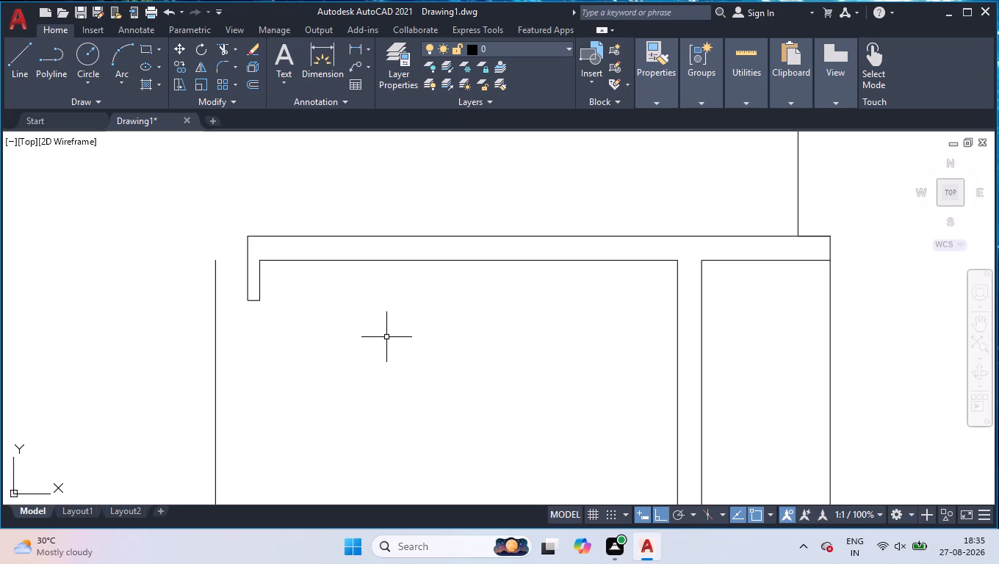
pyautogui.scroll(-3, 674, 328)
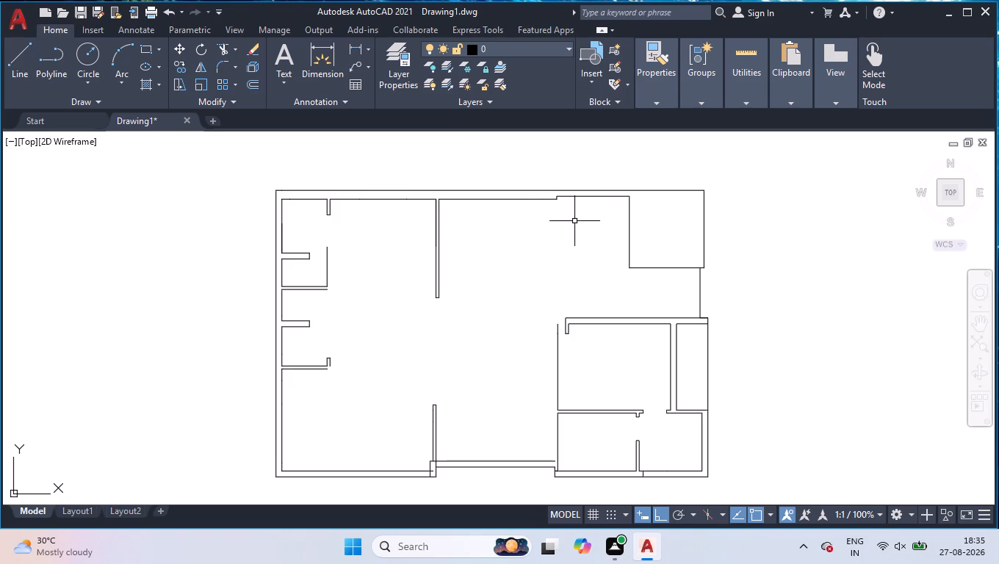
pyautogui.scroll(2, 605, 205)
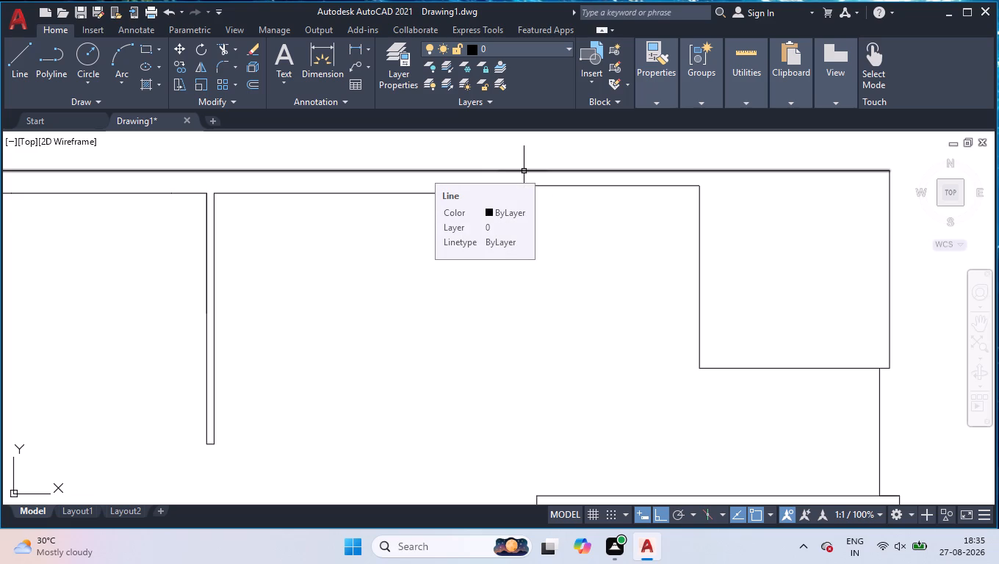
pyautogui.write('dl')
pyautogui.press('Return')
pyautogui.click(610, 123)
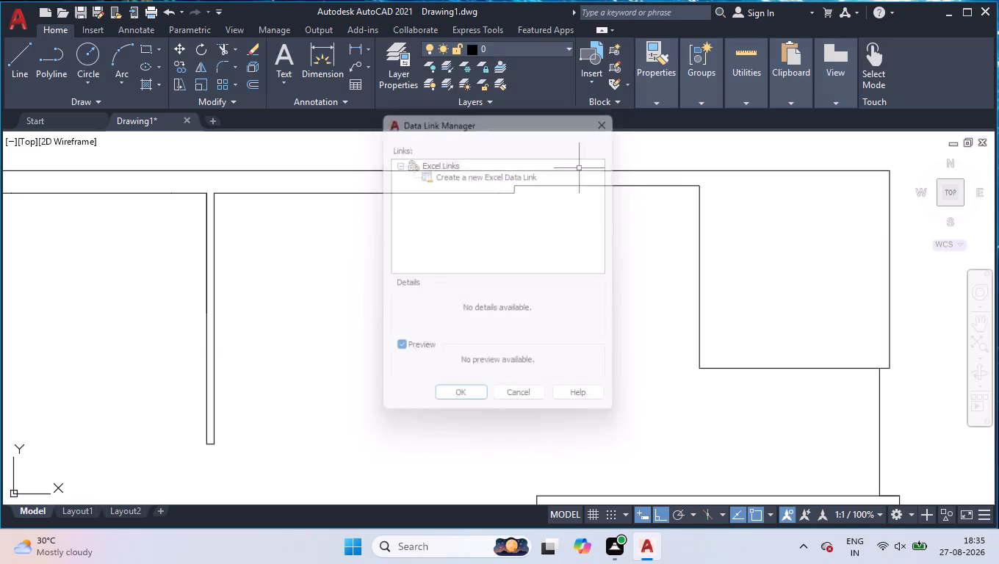
# Draw a line 9" left from the lower corner of the top wall's small step, continuing straight up to the outer wall line.
pyautogui.scroll(2, 512, 170)
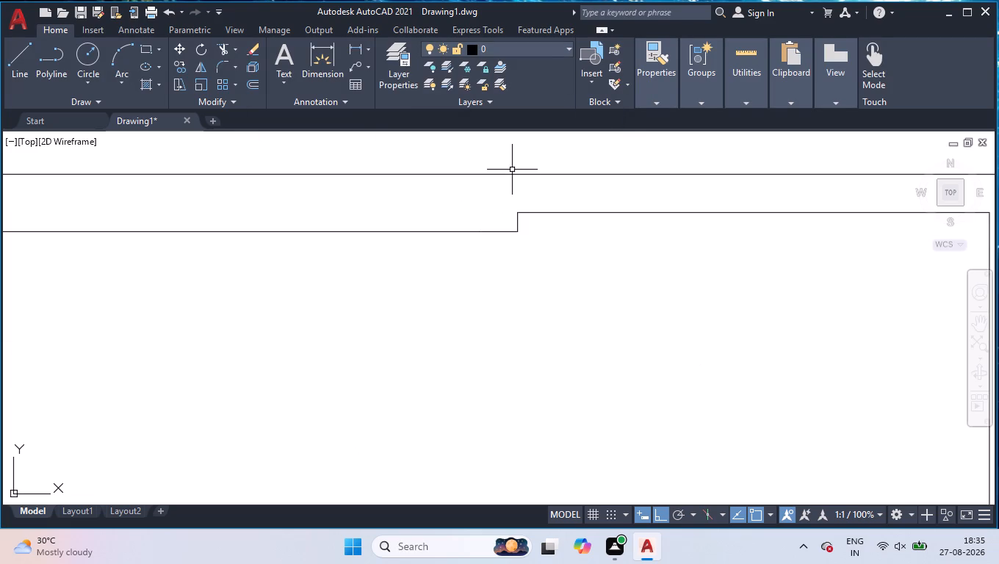
pyautogui.press('l')
pyautogui.press('Return')
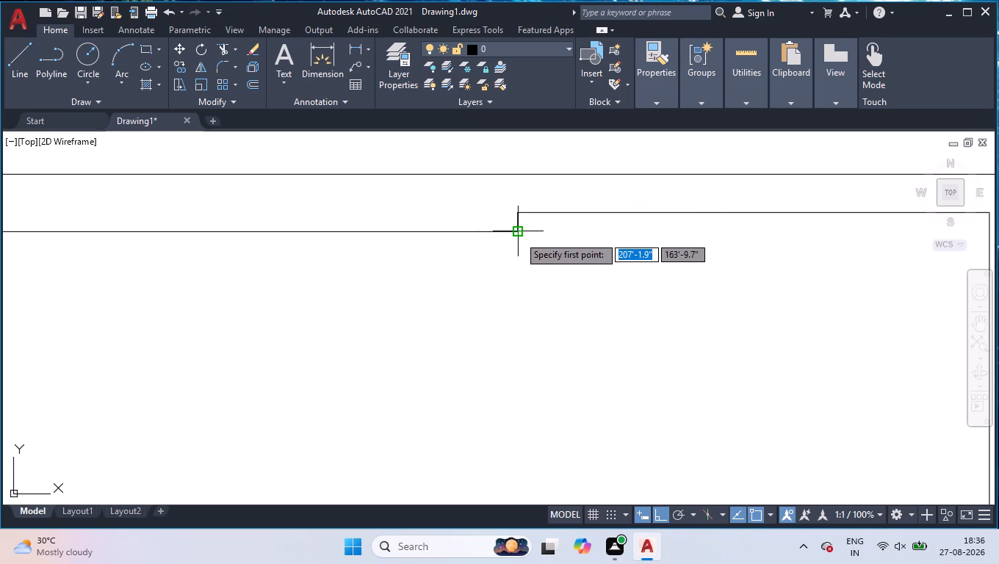
pyautogui.click(519, 236)
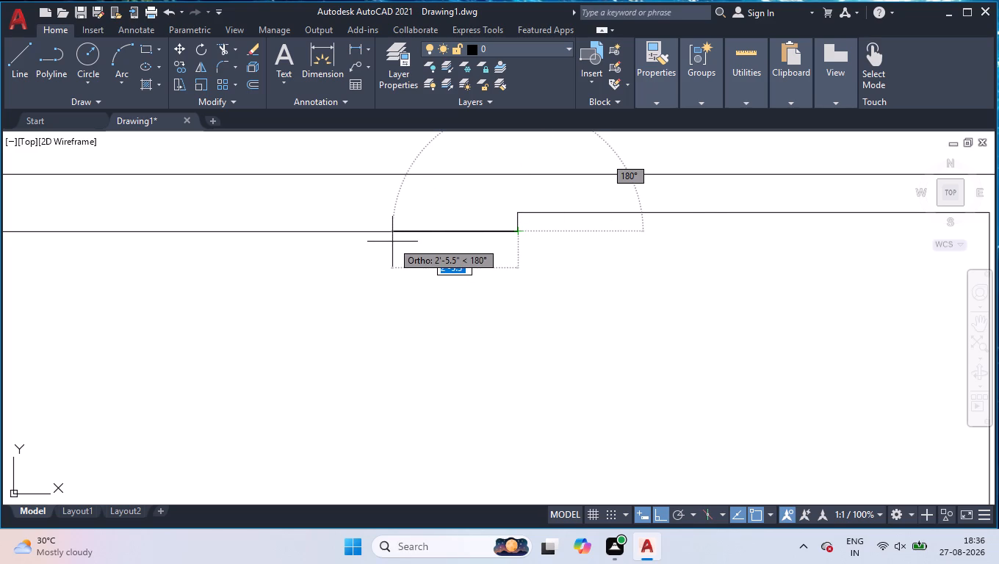
pyautogui.press('9')
pyautogui.press('Return')
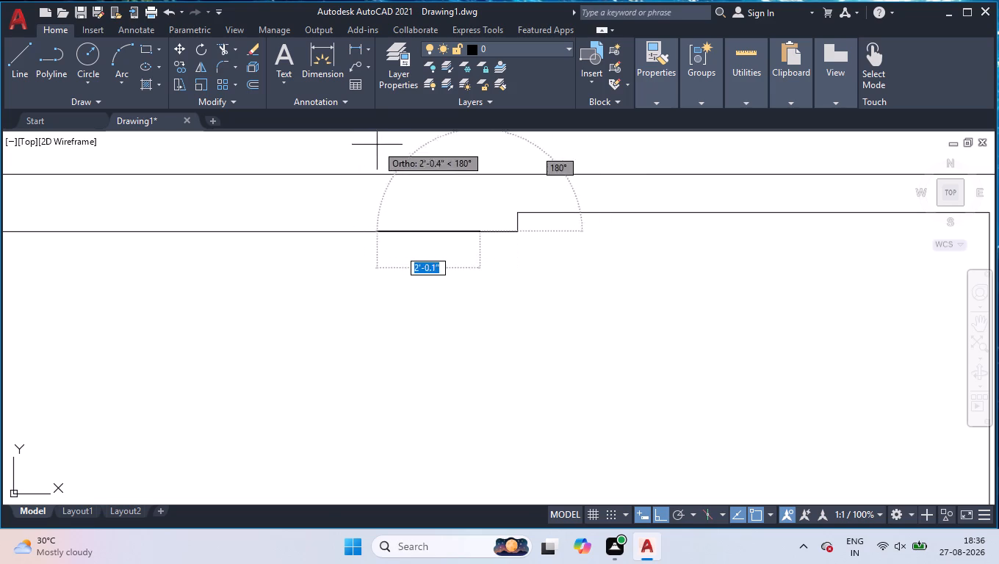
pyautogui.click(475, 174)
pyautogui.press('space')
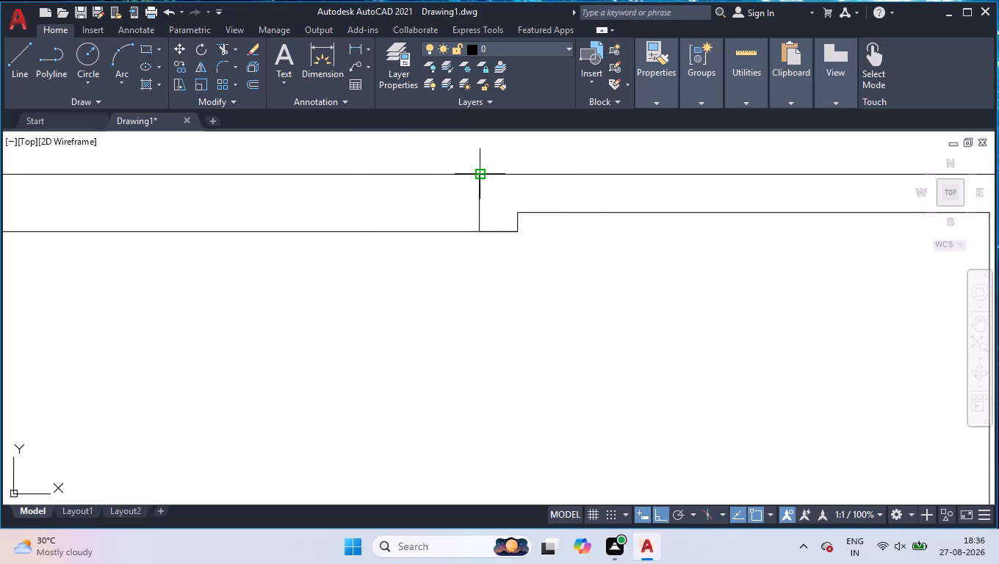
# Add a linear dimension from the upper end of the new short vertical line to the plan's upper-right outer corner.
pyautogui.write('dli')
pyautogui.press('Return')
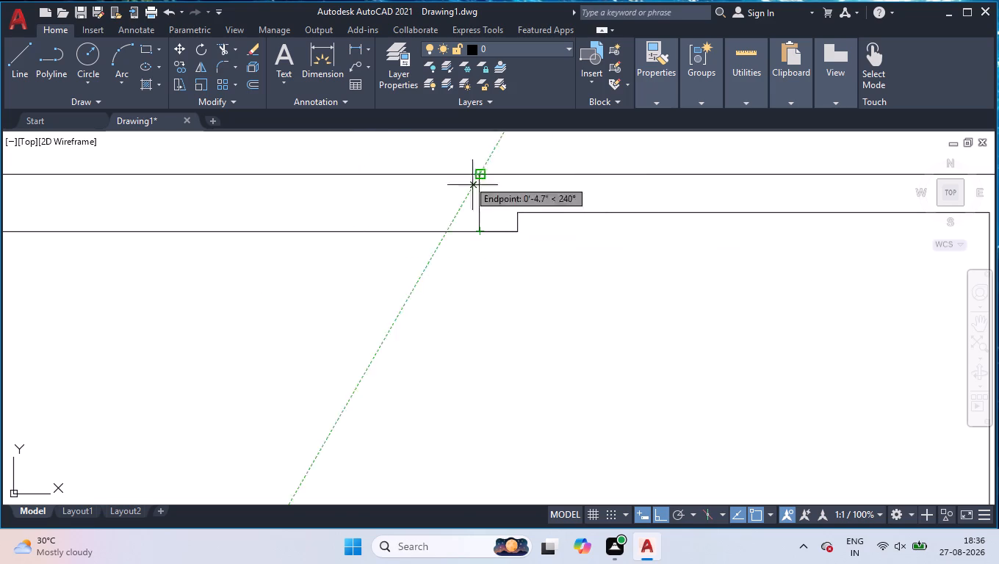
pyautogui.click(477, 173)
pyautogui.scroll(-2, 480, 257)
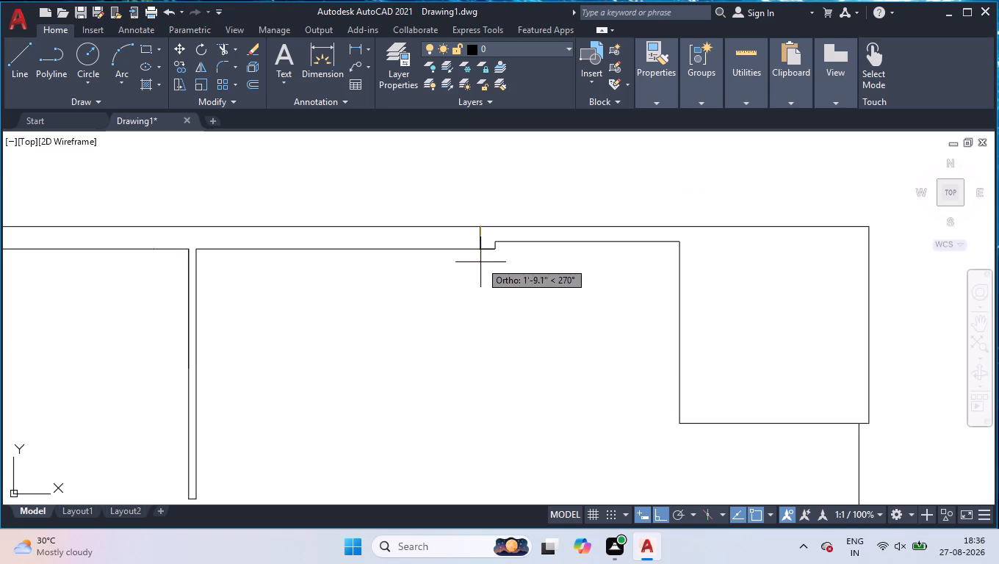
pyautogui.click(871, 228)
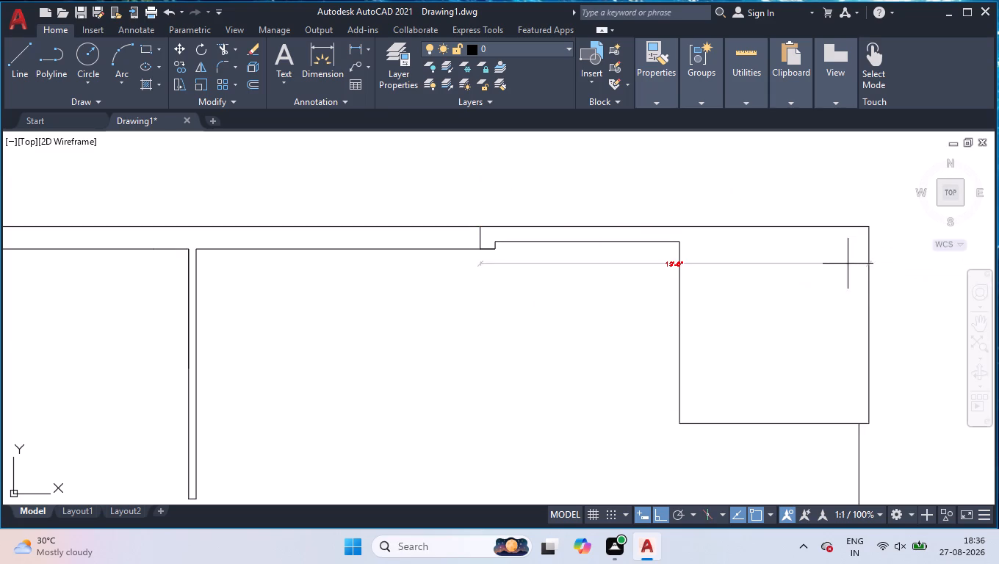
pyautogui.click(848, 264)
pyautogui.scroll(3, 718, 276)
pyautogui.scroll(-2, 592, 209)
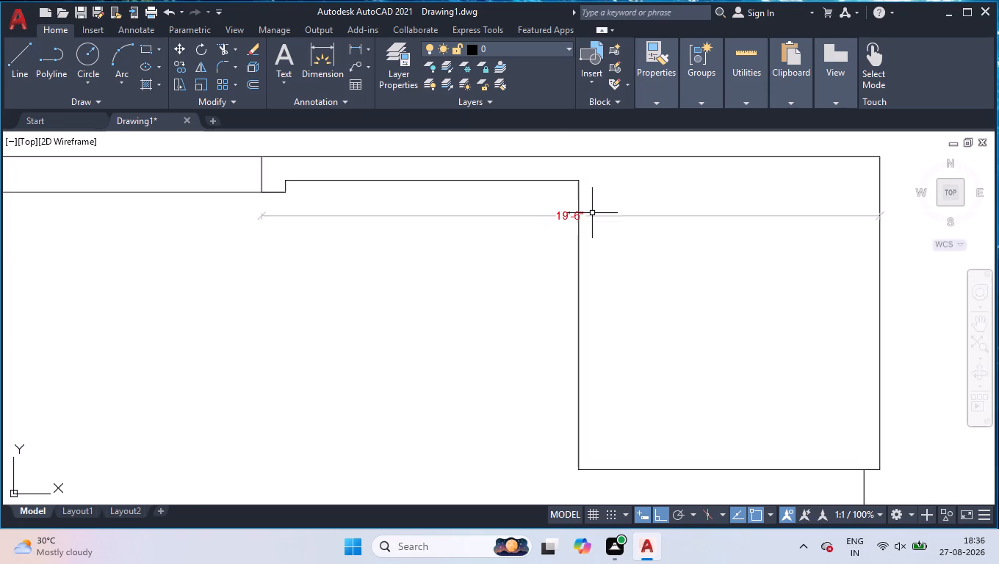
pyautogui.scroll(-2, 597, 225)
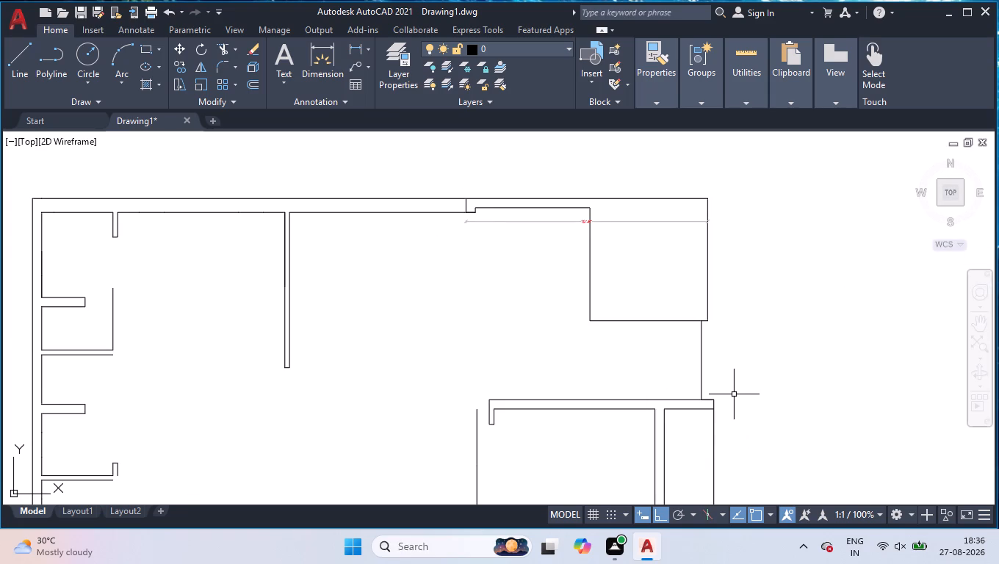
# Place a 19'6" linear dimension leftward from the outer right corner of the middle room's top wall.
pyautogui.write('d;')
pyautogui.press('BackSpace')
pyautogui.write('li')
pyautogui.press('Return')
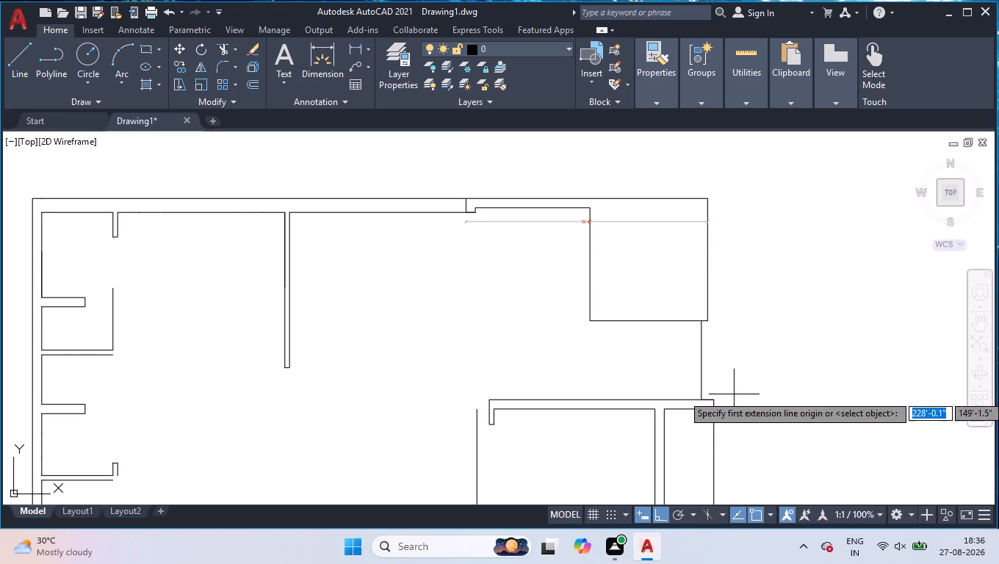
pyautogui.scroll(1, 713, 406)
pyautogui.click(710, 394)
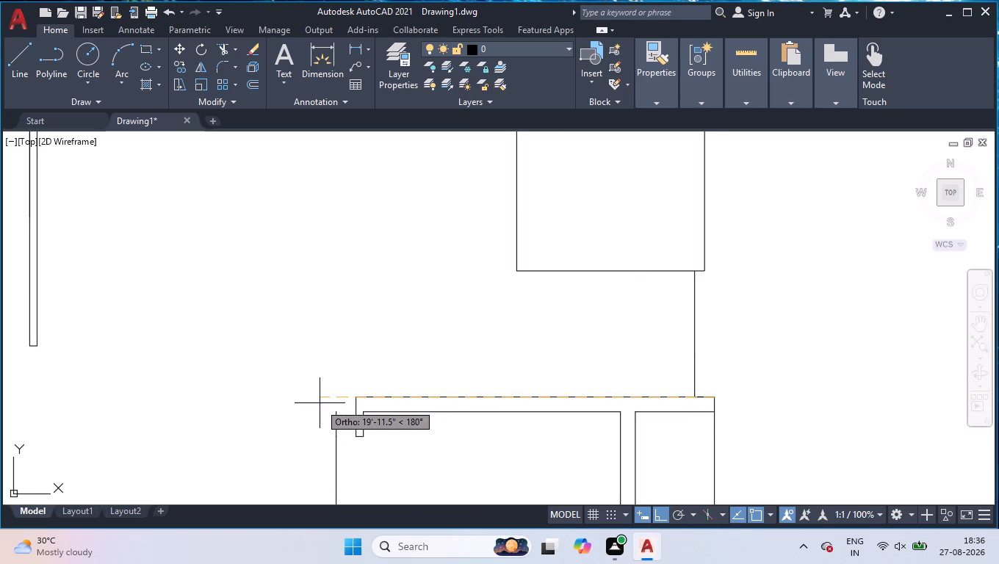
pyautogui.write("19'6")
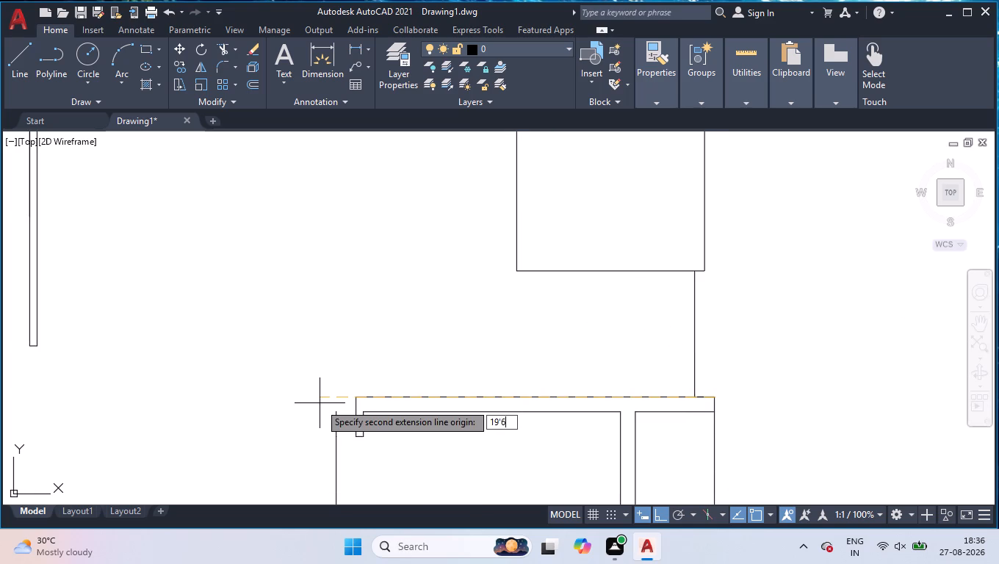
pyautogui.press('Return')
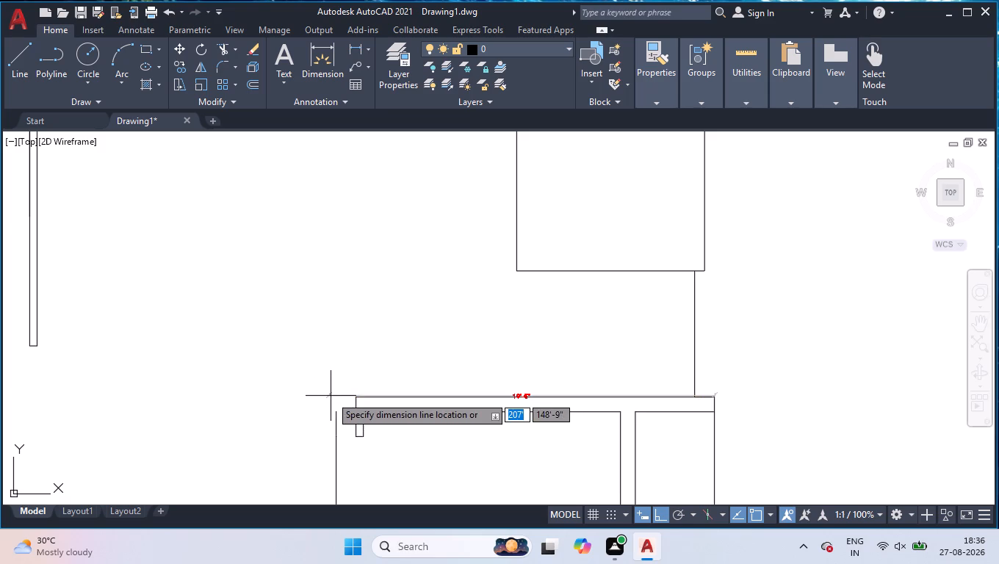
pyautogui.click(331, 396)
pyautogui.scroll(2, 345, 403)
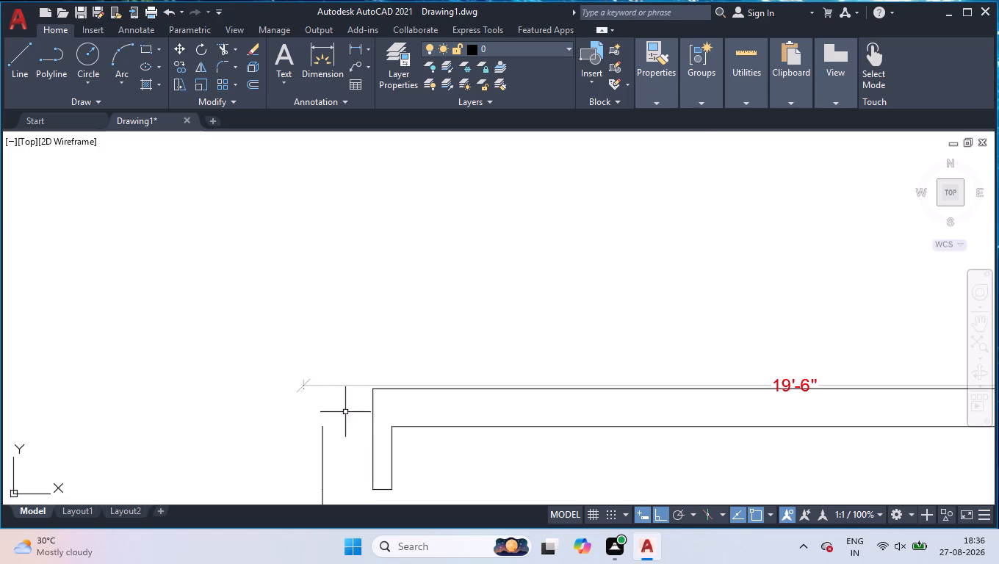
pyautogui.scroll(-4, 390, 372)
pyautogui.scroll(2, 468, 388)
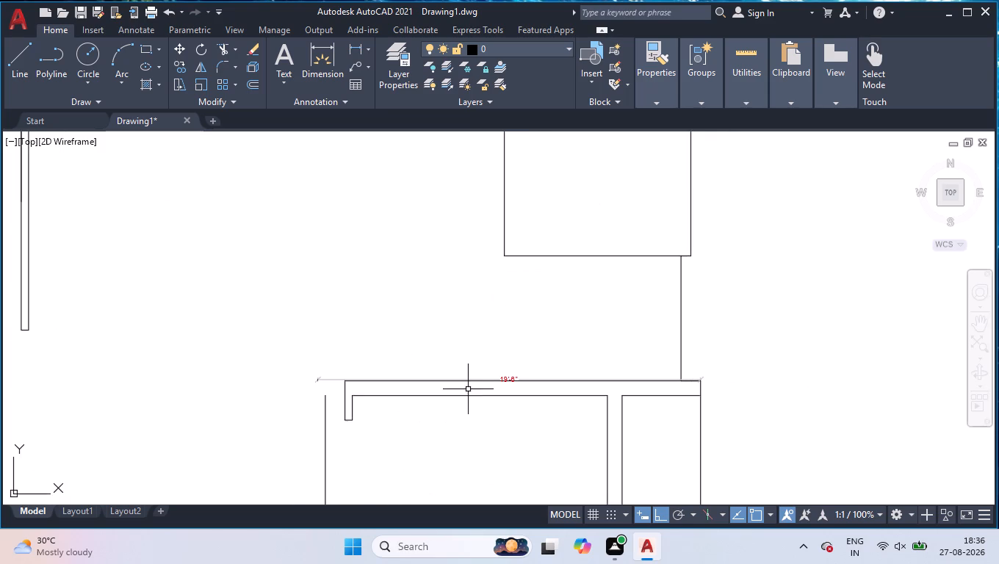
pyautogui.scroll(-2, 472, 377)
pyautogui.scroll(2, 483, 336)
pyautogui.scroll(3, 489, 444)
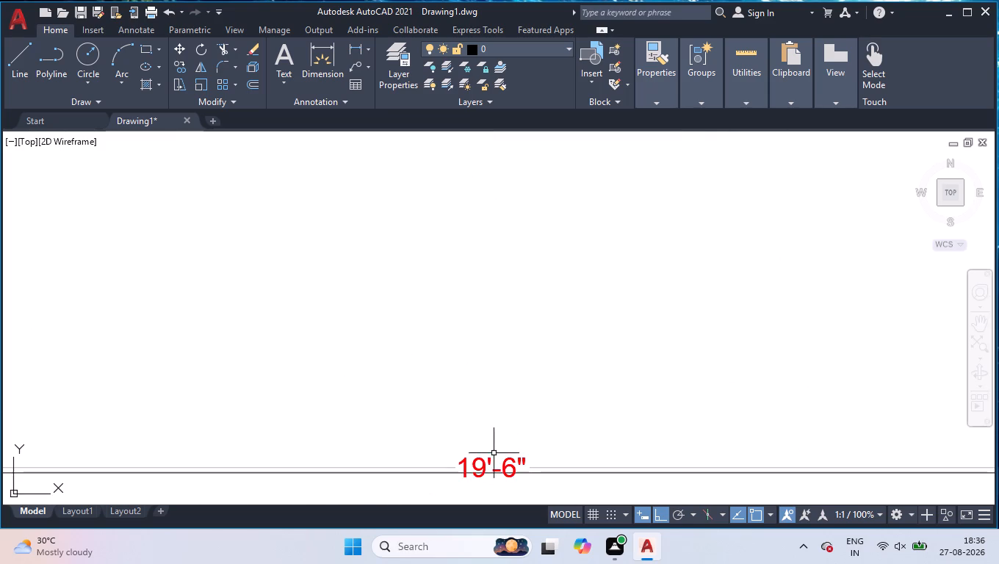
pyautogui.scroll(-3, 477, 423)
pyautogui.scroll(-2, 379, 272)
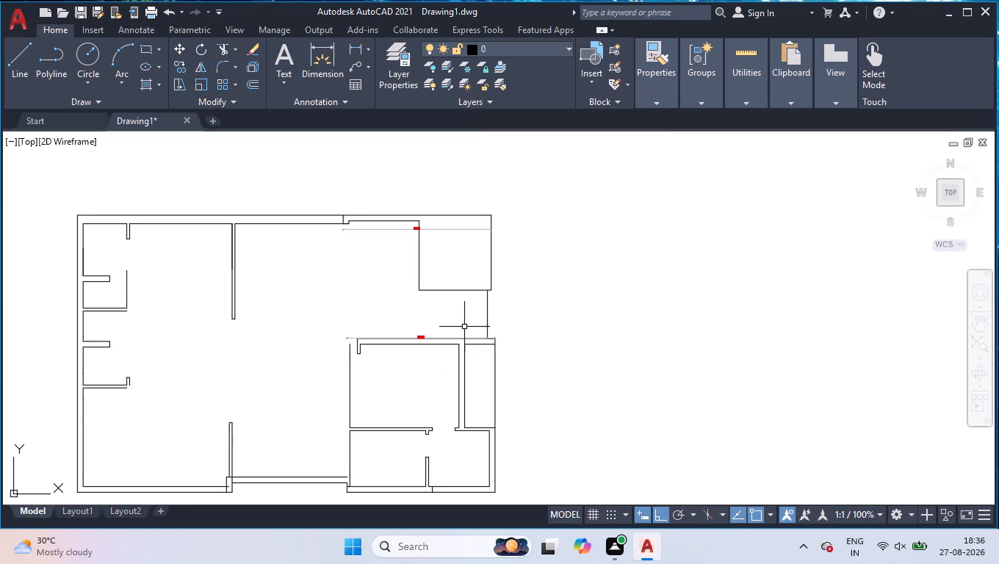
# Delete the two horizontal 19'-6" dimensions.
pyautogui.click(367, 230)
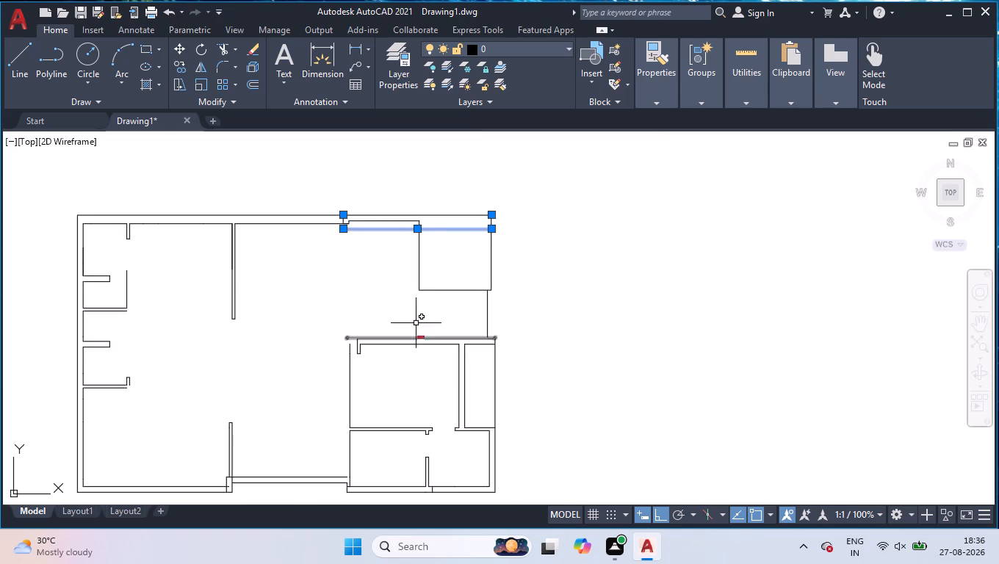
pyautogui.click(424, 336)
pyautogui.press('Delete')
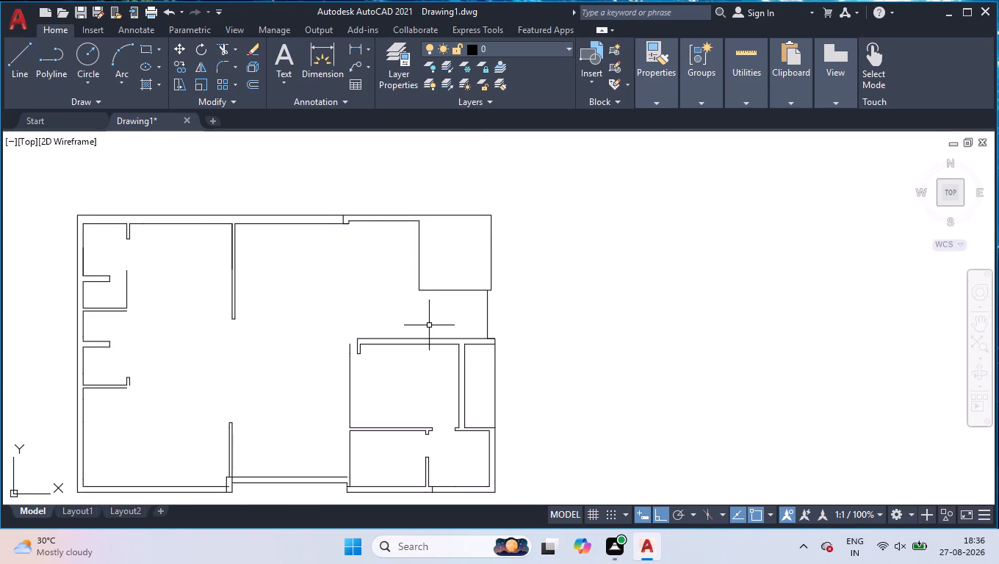
# Extend the short vertical line at the top wall down to the bottom wall's upper line.
pyautogui.write('ex')
pyautogui.press('Return')
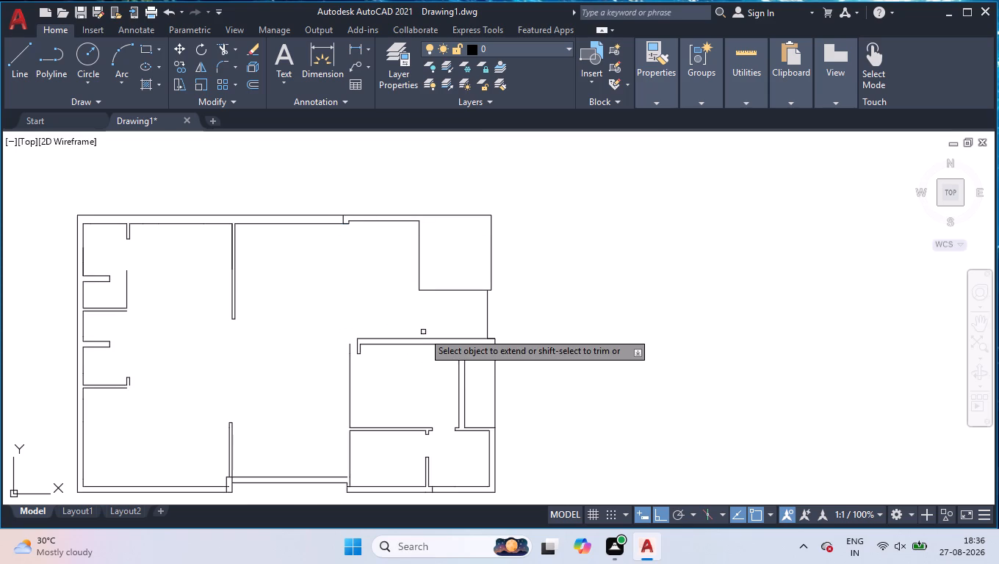
pyautogui.click(342, 220)
pyautogui.press('Return')
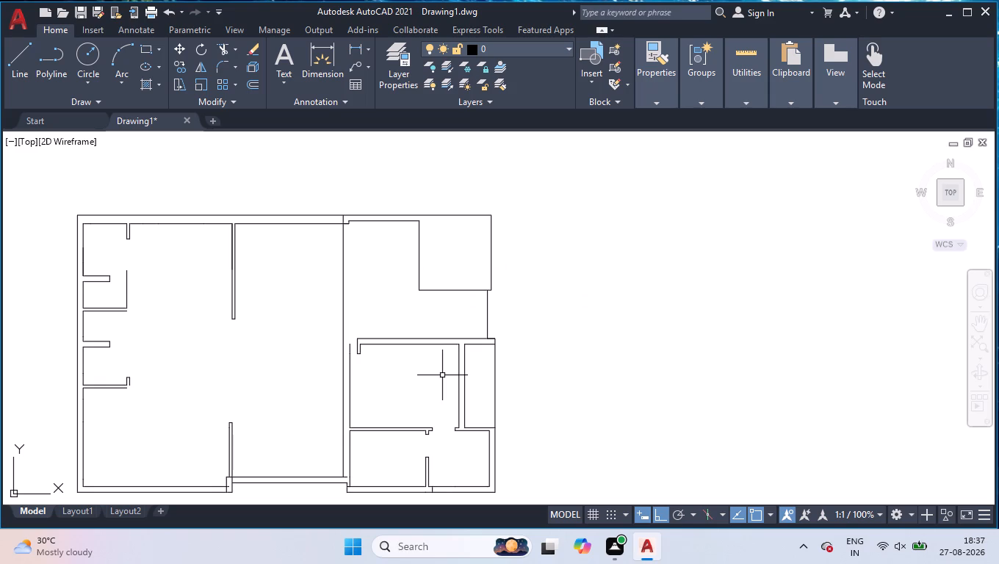
# Move the lower-right rooms' walls about 10.5" left so their left inner wall line meets the lower end of the long vertical line.
pyautogui.click(521, 329)
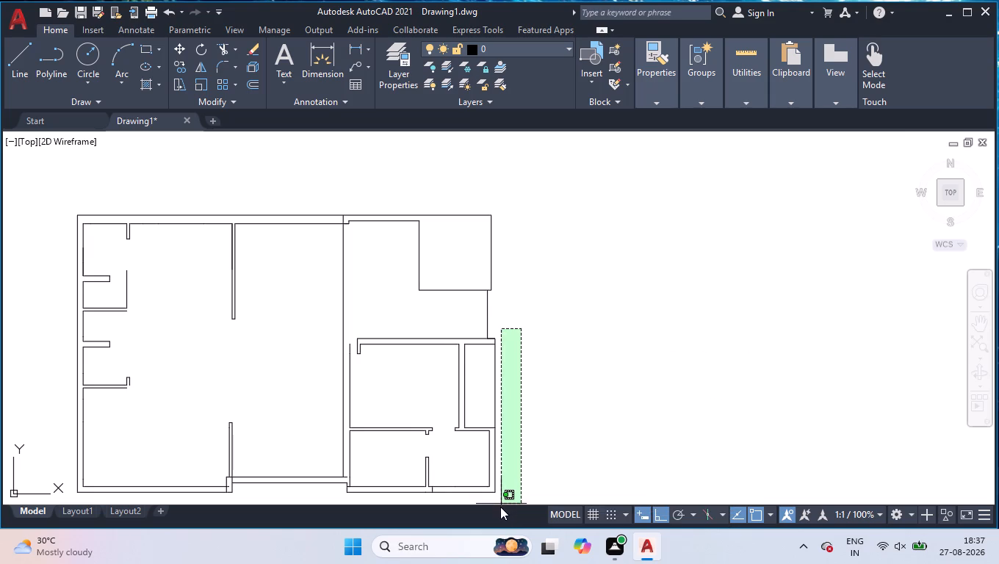
pyautogui.click(491, 500)
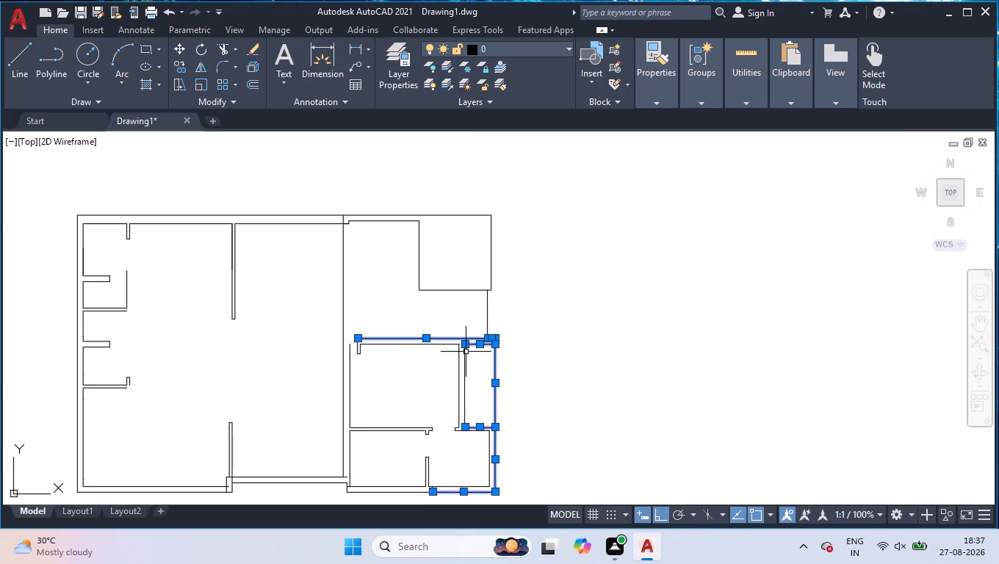
pyautogui.click(474, 341)
pyautogui.click(472, 352)
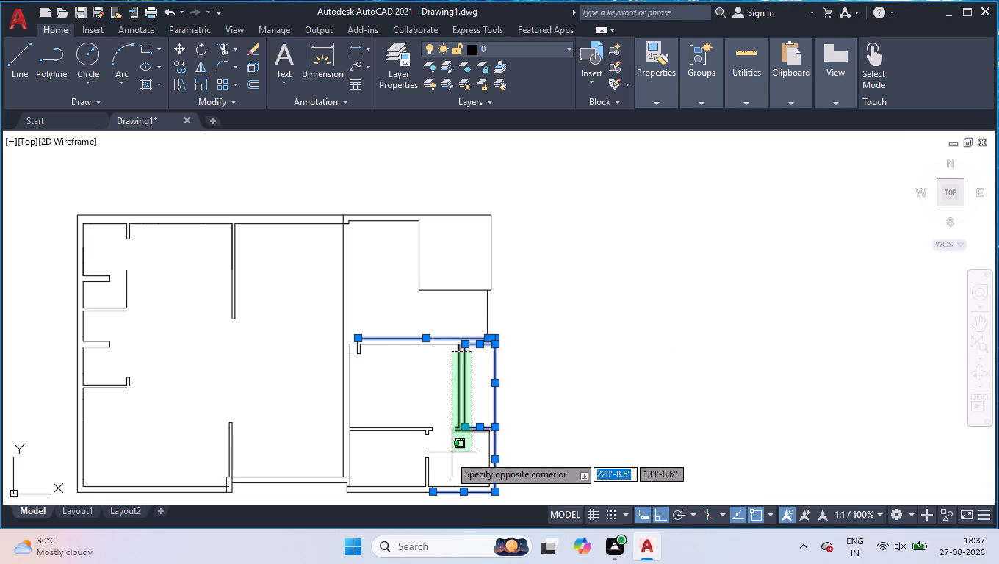
pyautogui.click(349, 491)
pyautogui.scroll(4, 376, 340)
pyautogui.click(721, 282)
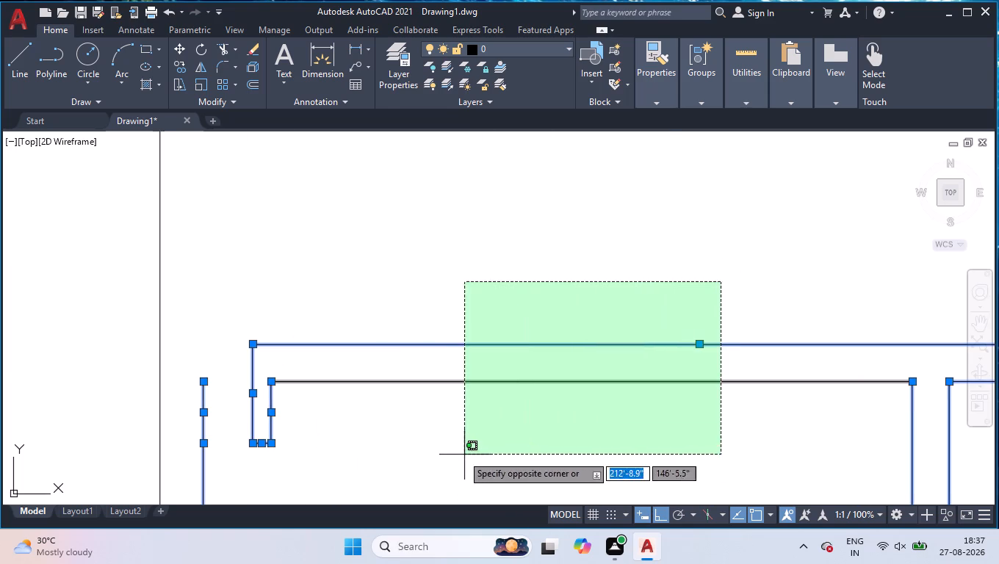
pyautogui.click(458, 455)
pyautogui.scroll(-6, 454, 355)
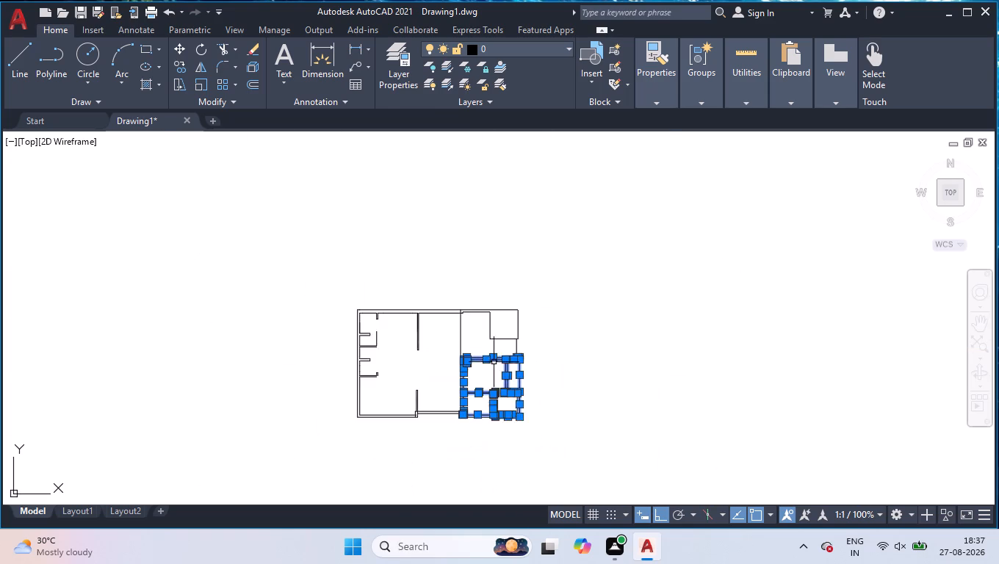
pyautogui.scroll(4, 499, 412)
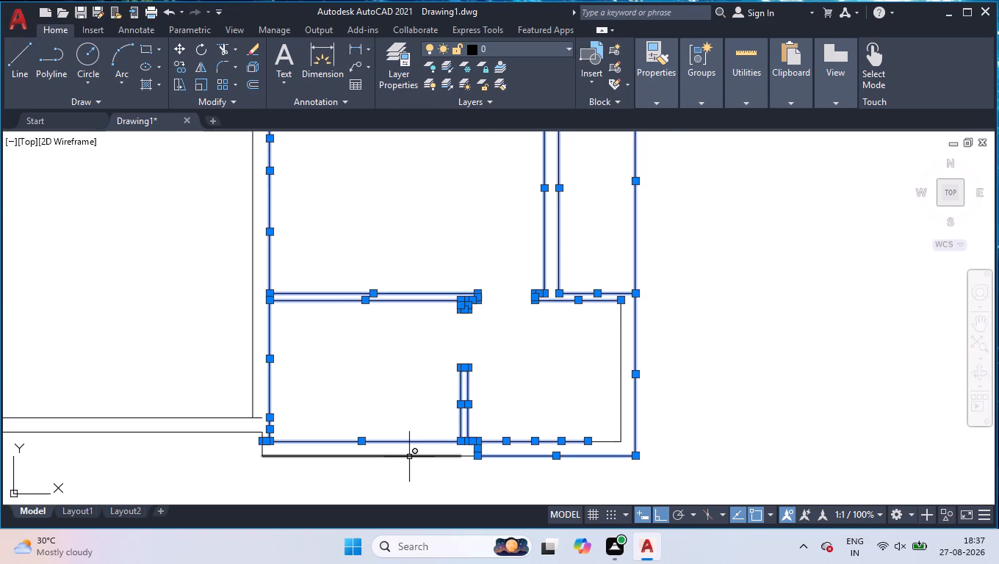
pyautogui.scroll(1, 208, 443)
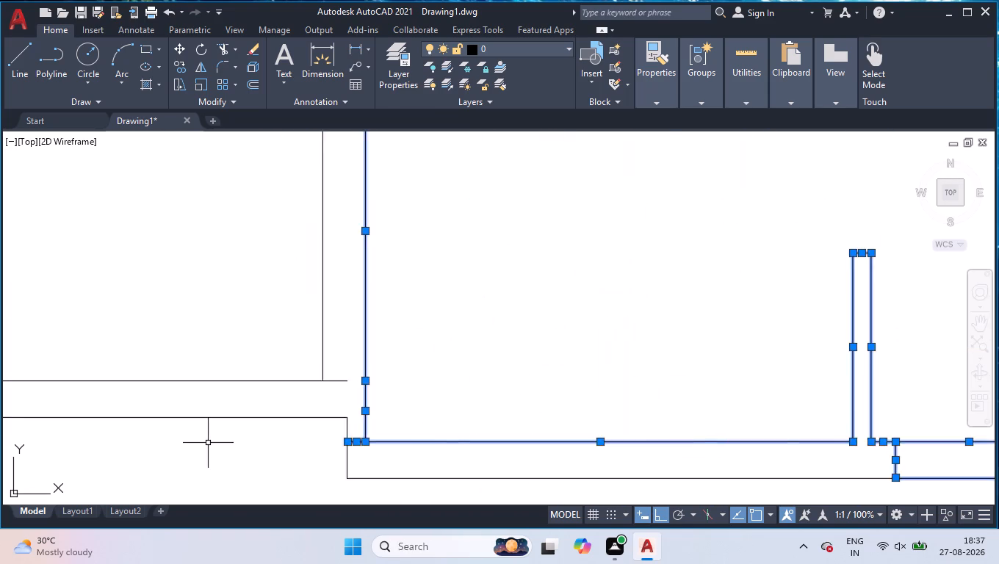
pyautogui.scroll(2, 208, 443)
pyautogui.scroll(-2, 491, 394)
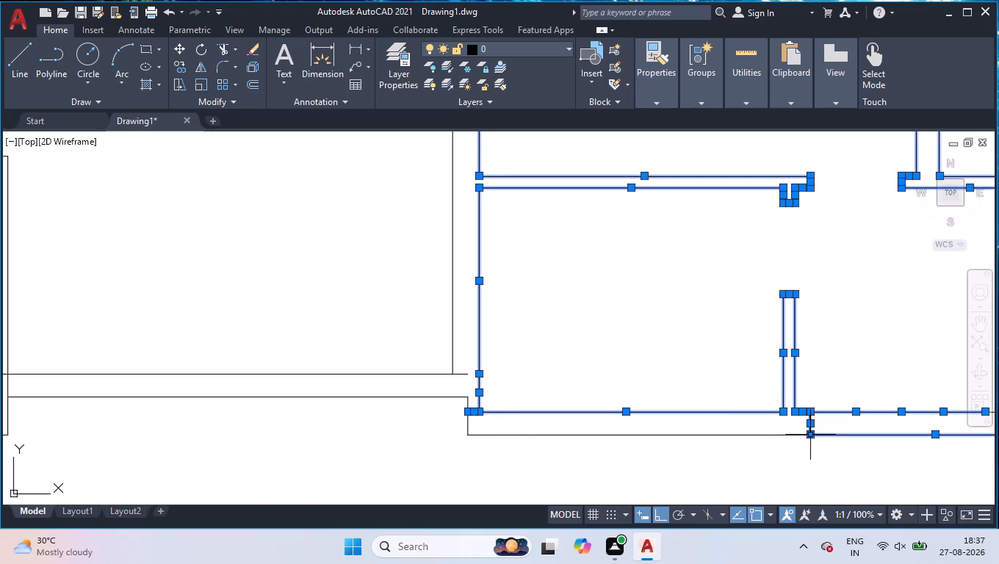
pyautogui.click(796, 424)
pyautogui.click(382, 462)
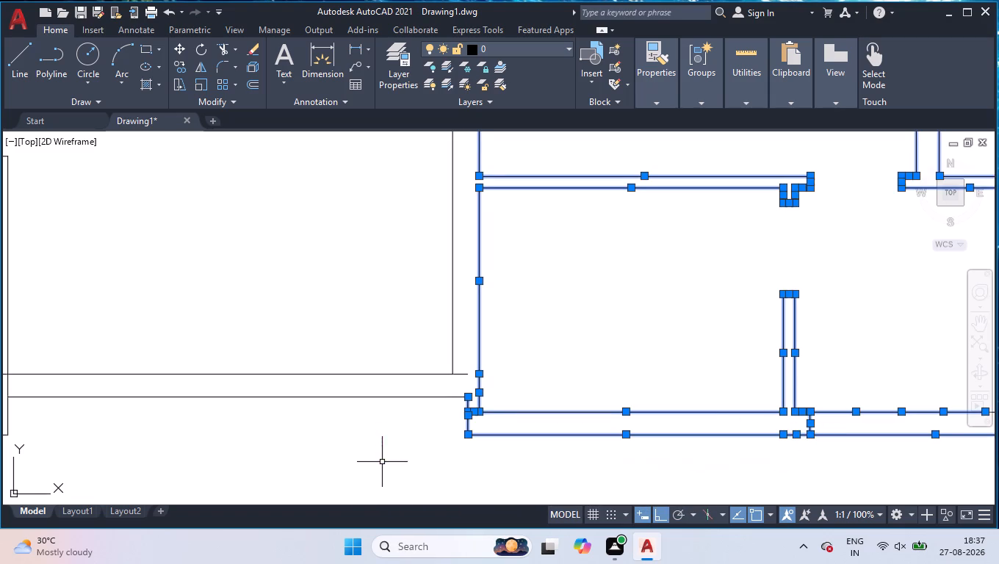
pyautogui.scroll(2, 458, 371)
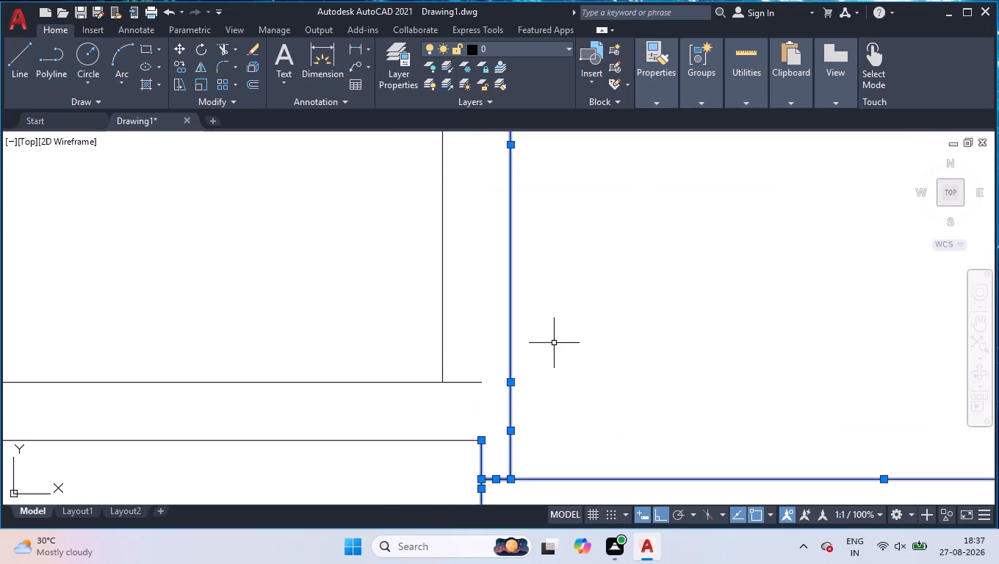
pyautogui.write('mov')
pyautogui.press('Return')
pyautogui.click(508, 383)
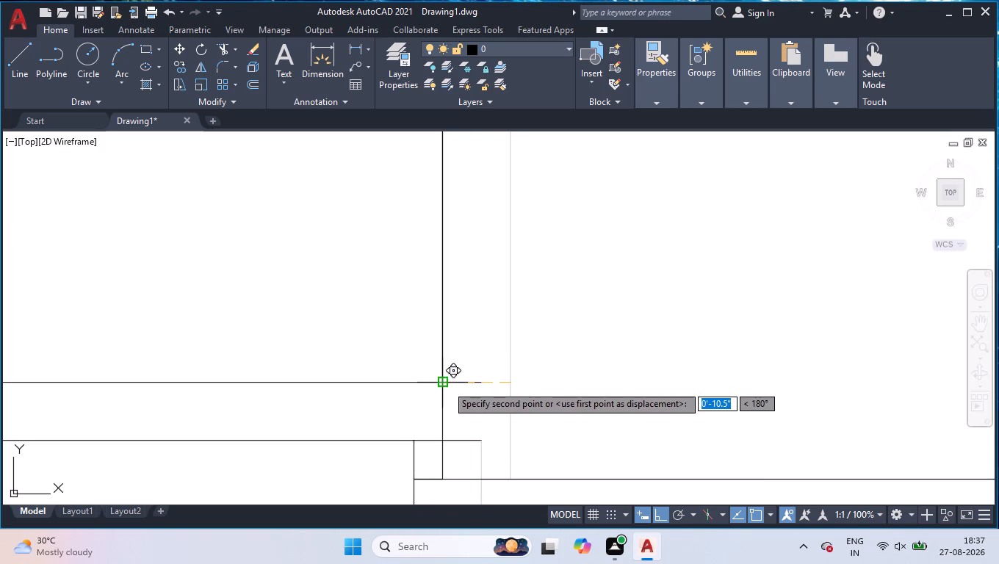
pyautogui.click(447, 385)
pyautogui.press('Return')
pyautogui.scroll(-2, 640, 417)
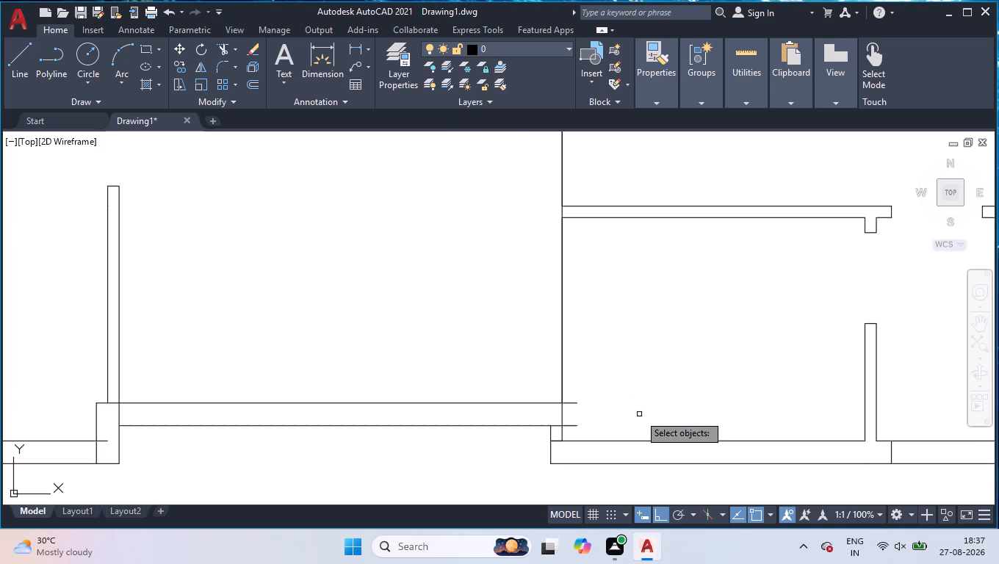
pyautogui.scroll(-1, 632, 394)
pyautogui.press('Return')
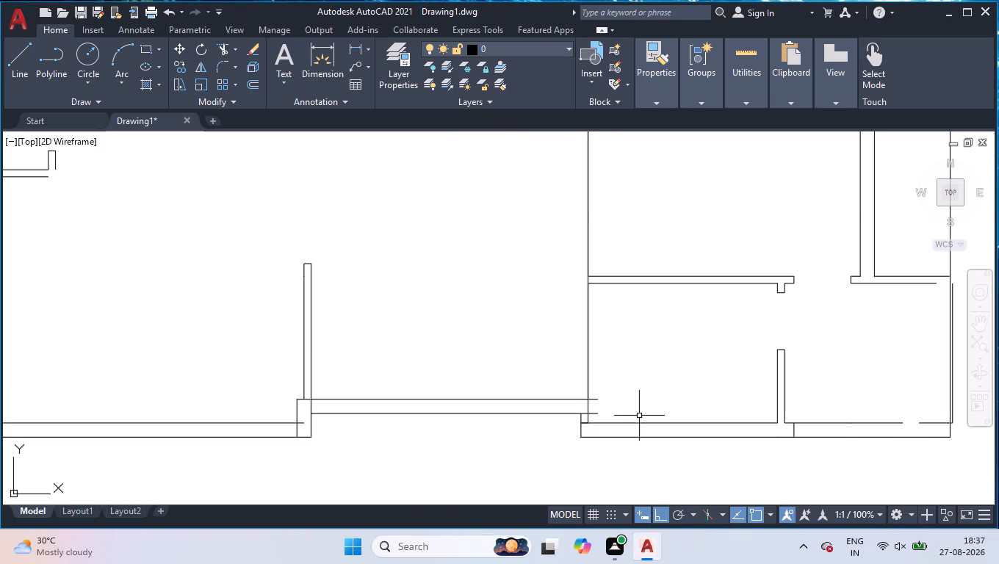
pyautogui.scroll(-2, 651, 383)
pyautogui.scroll(2, 760, 362)
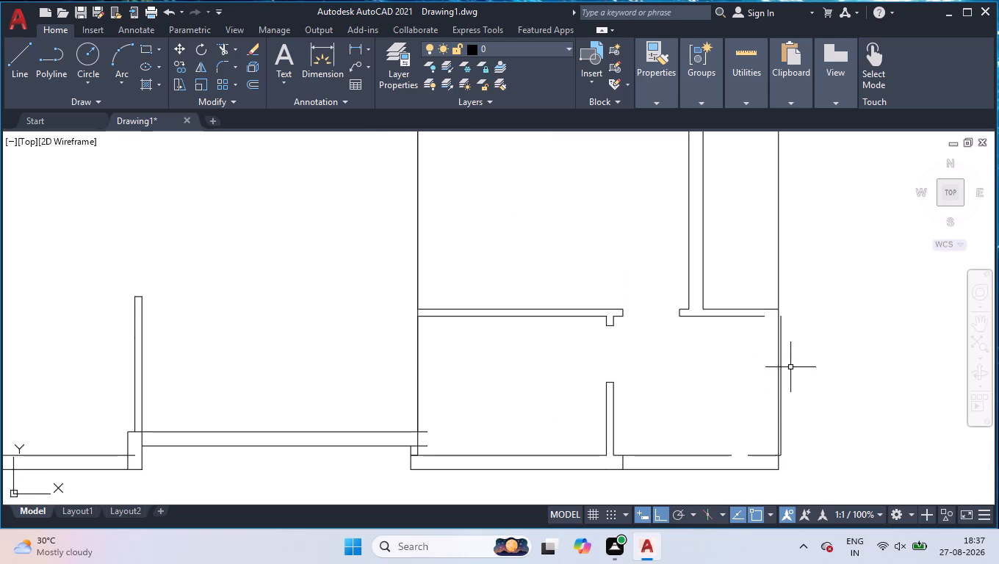
# Delete the leftover inner vertical line beside the outer right wall of the bottom-right room.
pyautogui.click(782, 367)
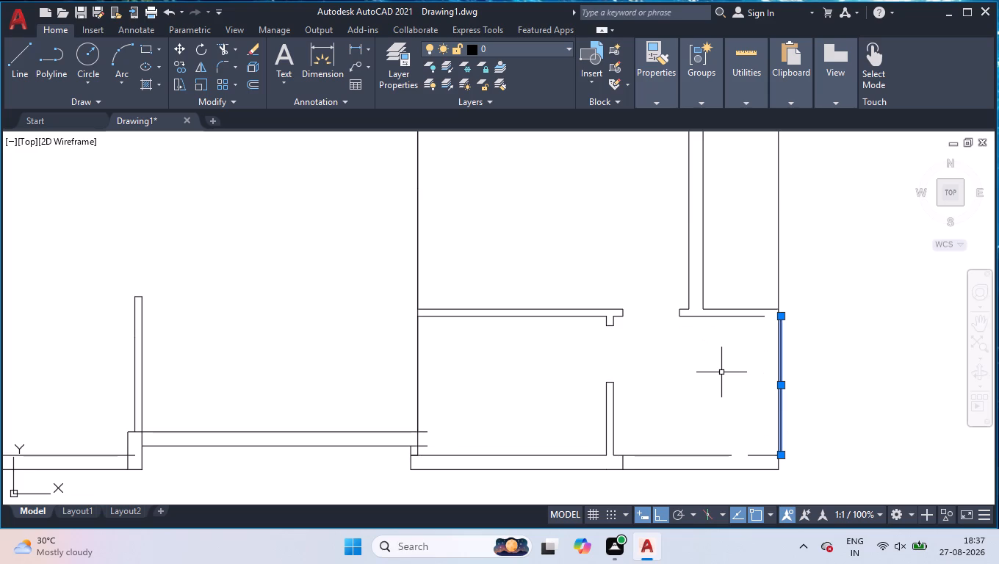
pyautogui.scroll(-1, 721, 438)
pyautogui.scroll(-1, 712, 513)
pyautogui.scroll(-2, 599, 302)
pyautogui.scroll(1, 583, 264)
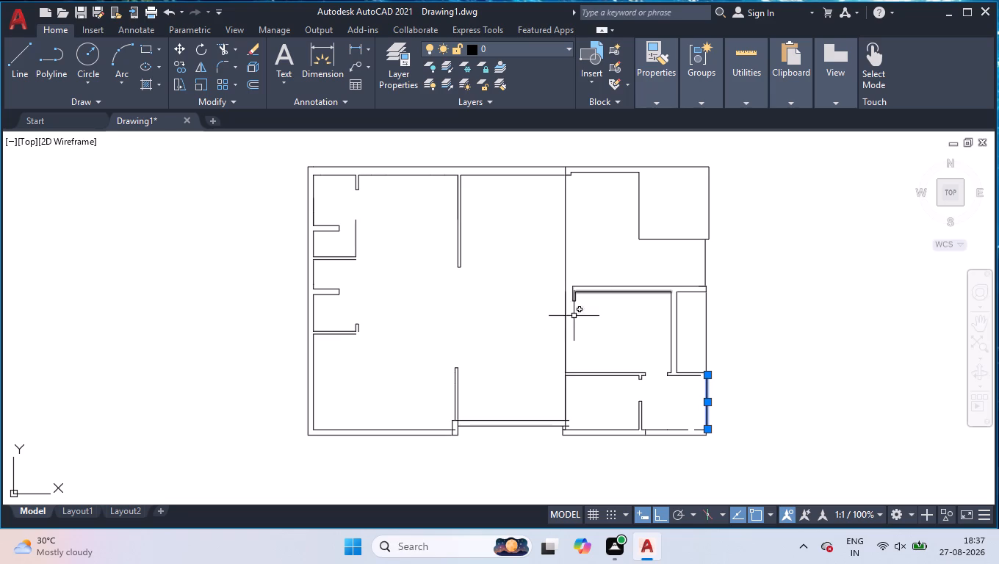
pyautogui.scroll(1, 574, 405)
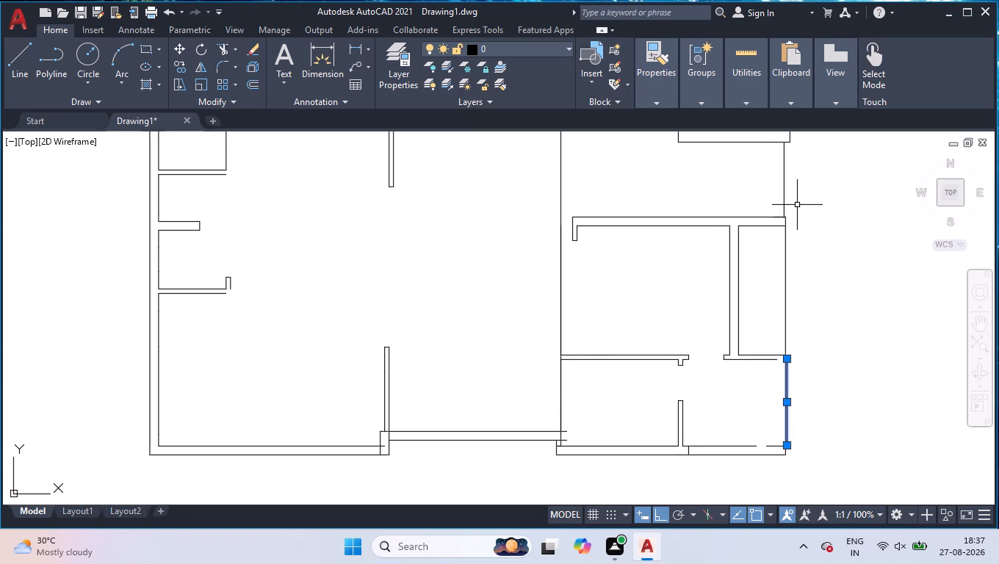
pyautogui.press('Delete')
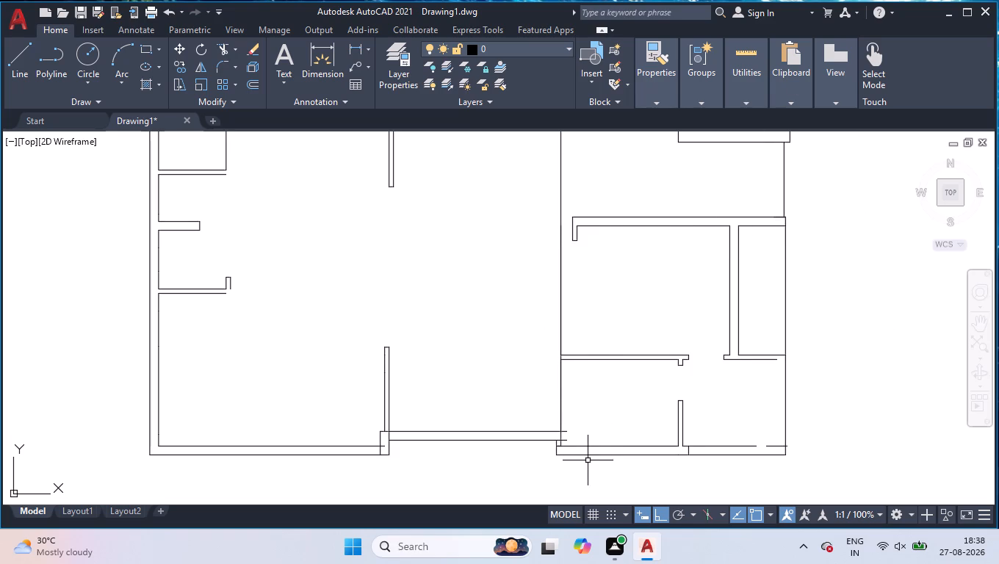
# Measure the horizontal offset between the bottom wall's step corner and the long vertical line with a temporary linear dimension, then delete it.
pyautogui.scroll(5, 574, 463)
pyautogui.write('dli')
pyautogui.press('Return')
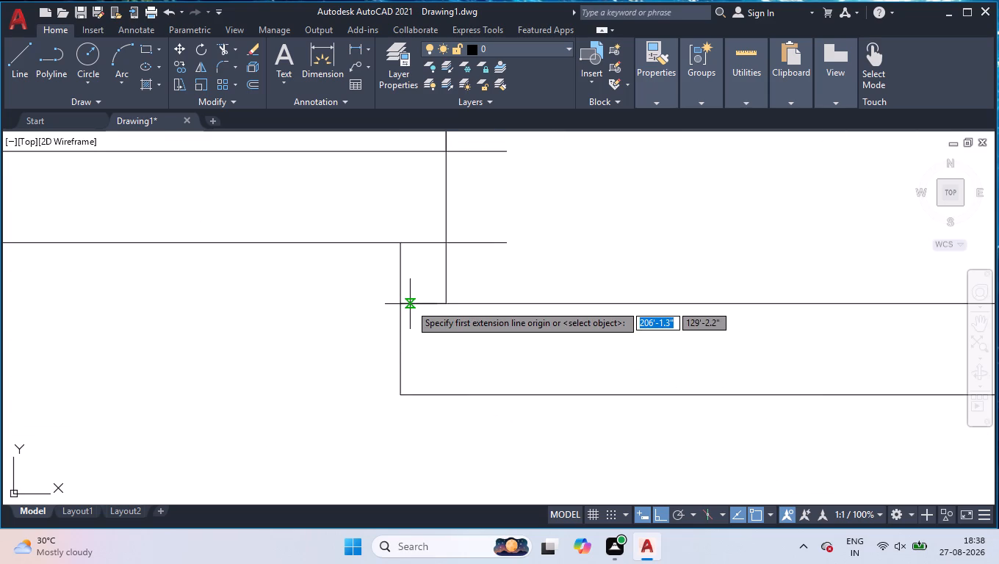
pyautogui.click(401, 306)
pyautogui.click(442, 304)
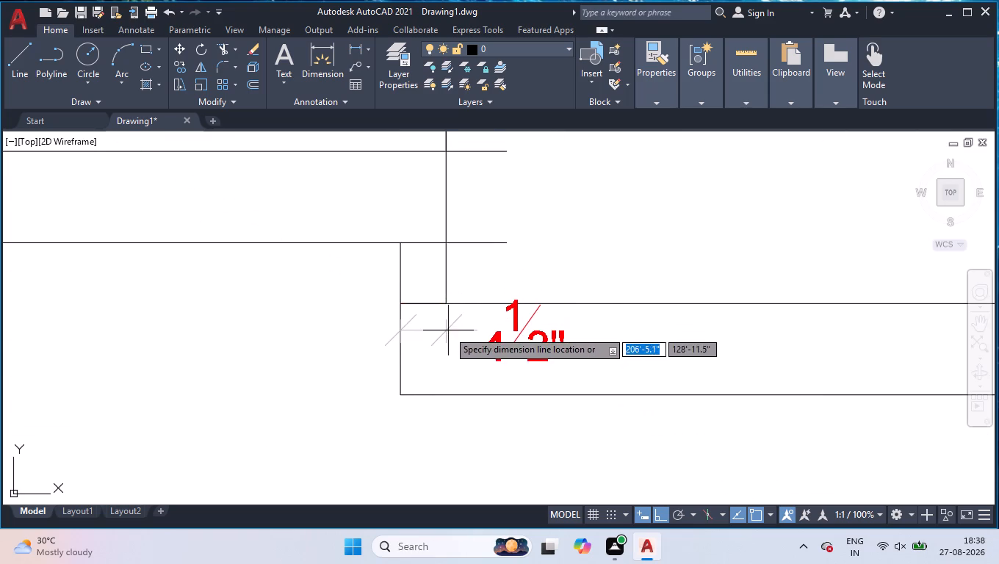
pyautogui.click(448, 330)
pyautogui.click(523, 336)
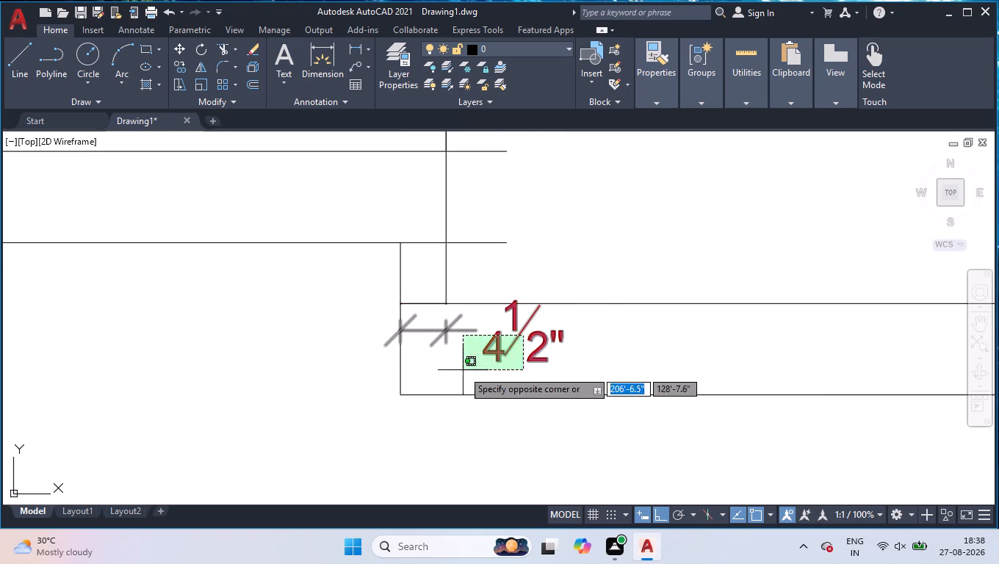
pyautogui.click(463, 370)
pyautogui.press('Delete')
pyautogui.scroll(-2, 564, 345)
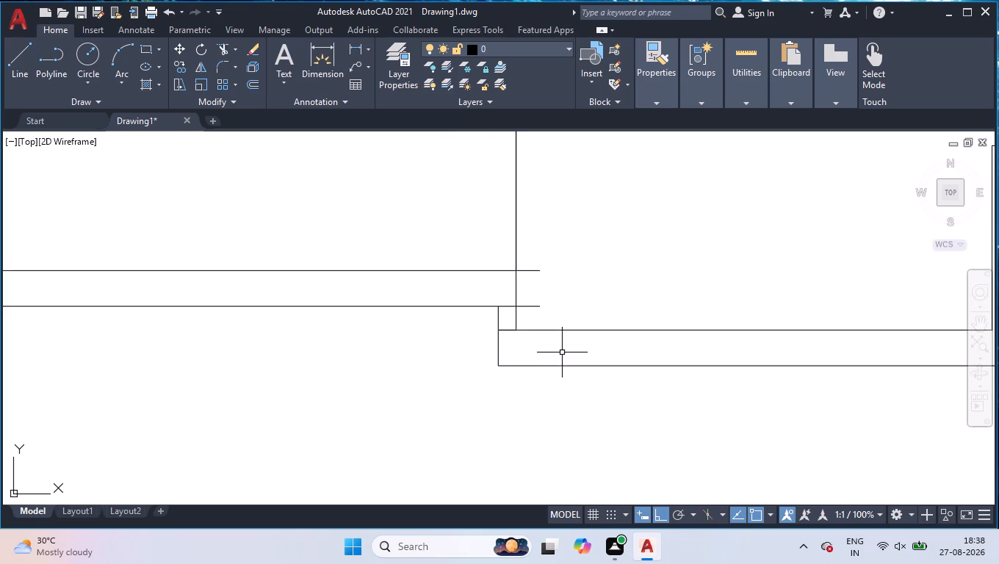
# Trim the ends of the middle room's two bottom wall lines that overhang past the long vertical line.
pyautogui.scroll(-1, 562, 352)
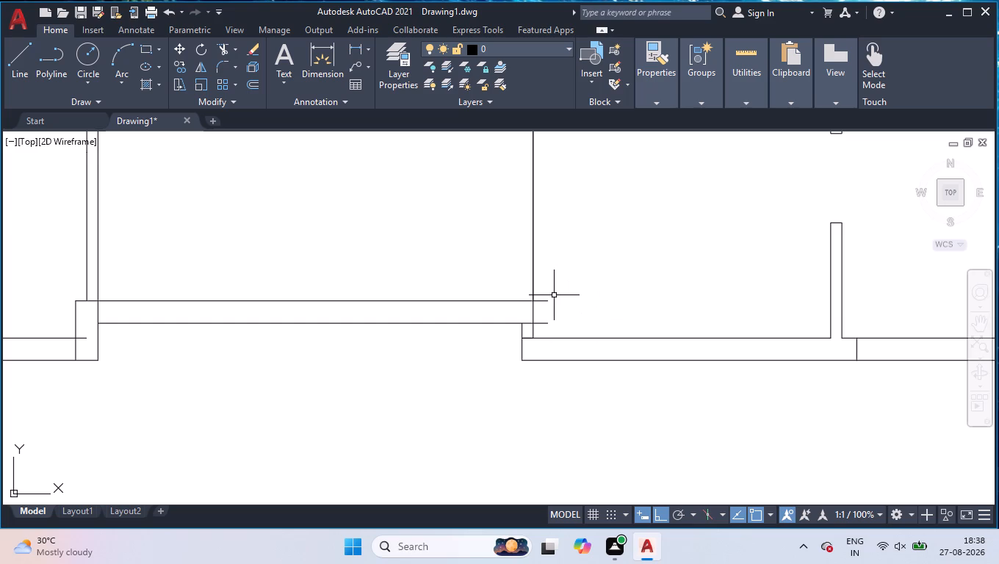
pyautogui.press('t')
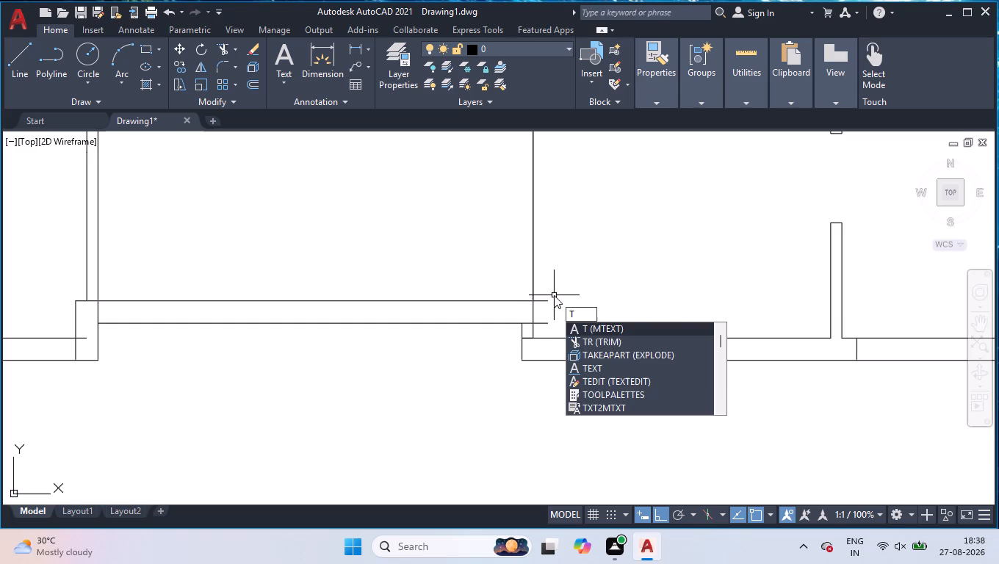
pyautogui.press('r')
pyautogui.press('Return')
pyautogui.moveTo(545, 292); pyautogui.dragTo(544, 305)
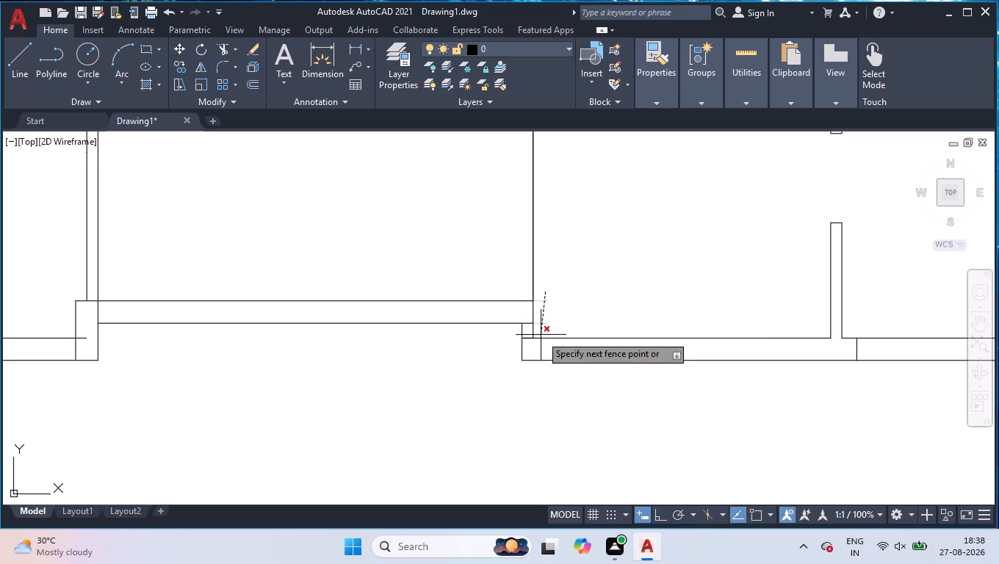
pyautogui.click(541, 335)
pyautogui.press('Return')
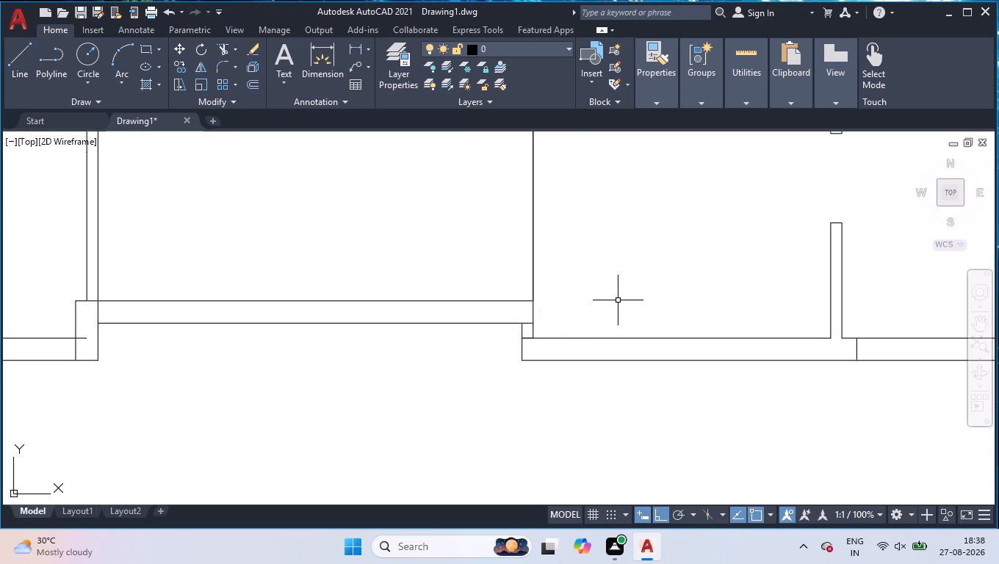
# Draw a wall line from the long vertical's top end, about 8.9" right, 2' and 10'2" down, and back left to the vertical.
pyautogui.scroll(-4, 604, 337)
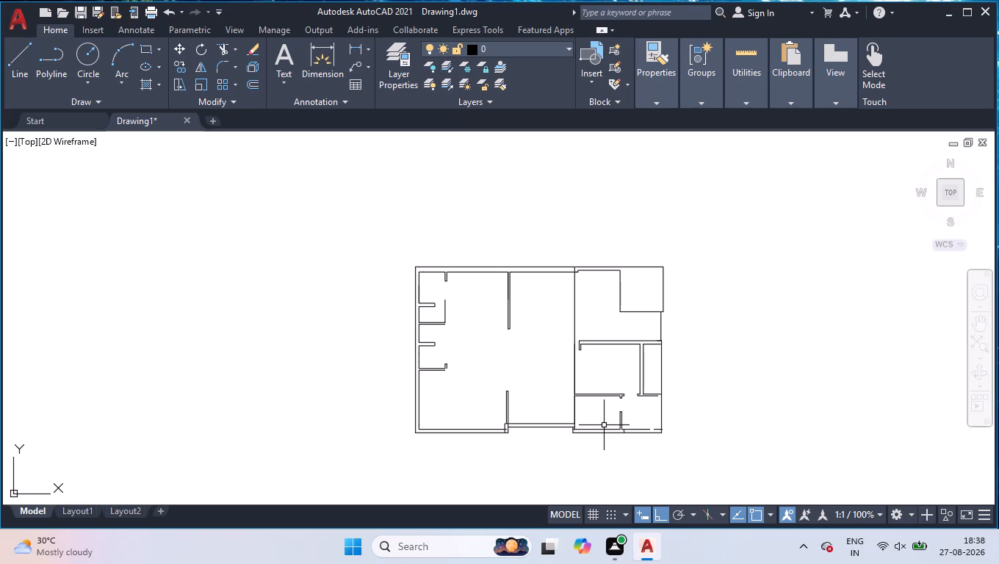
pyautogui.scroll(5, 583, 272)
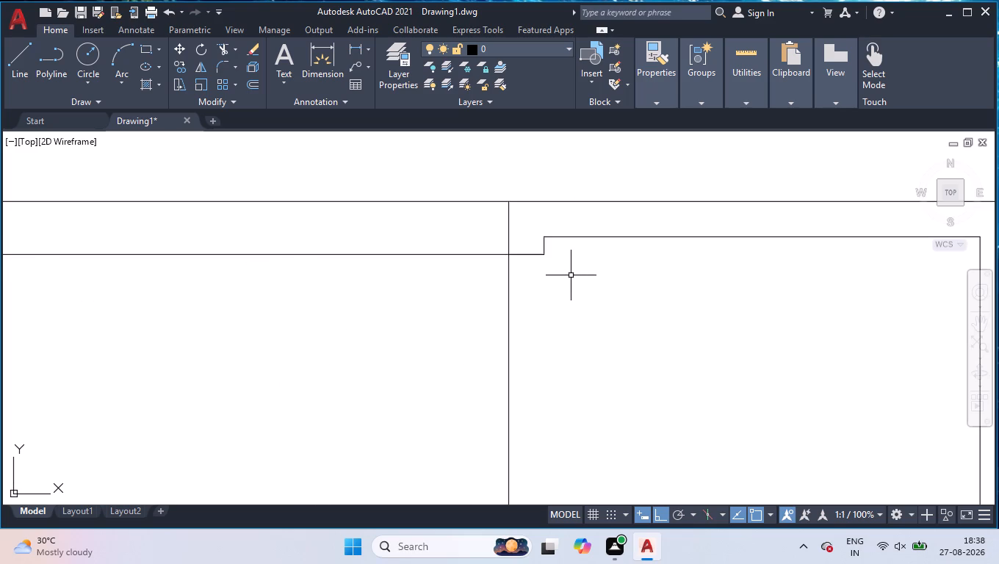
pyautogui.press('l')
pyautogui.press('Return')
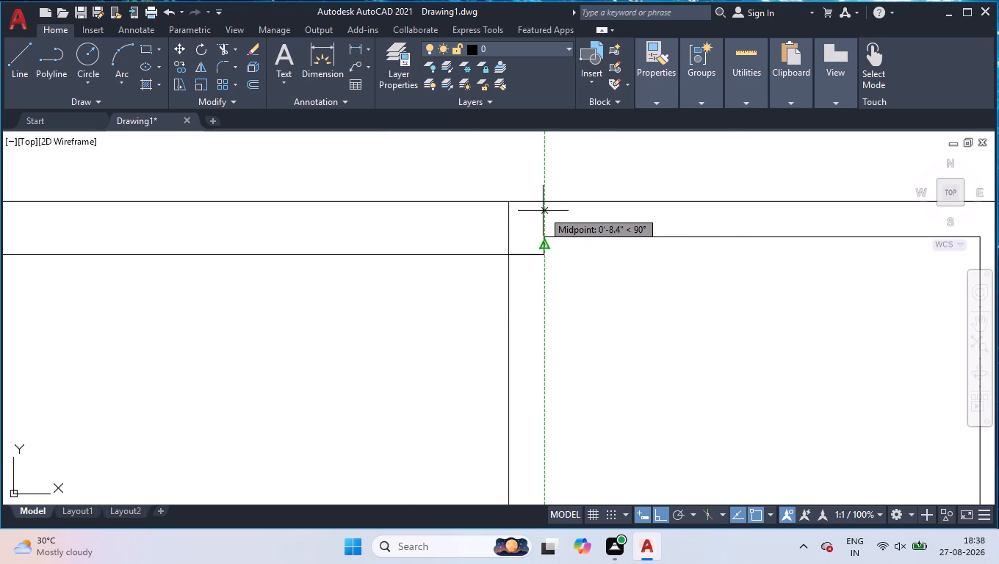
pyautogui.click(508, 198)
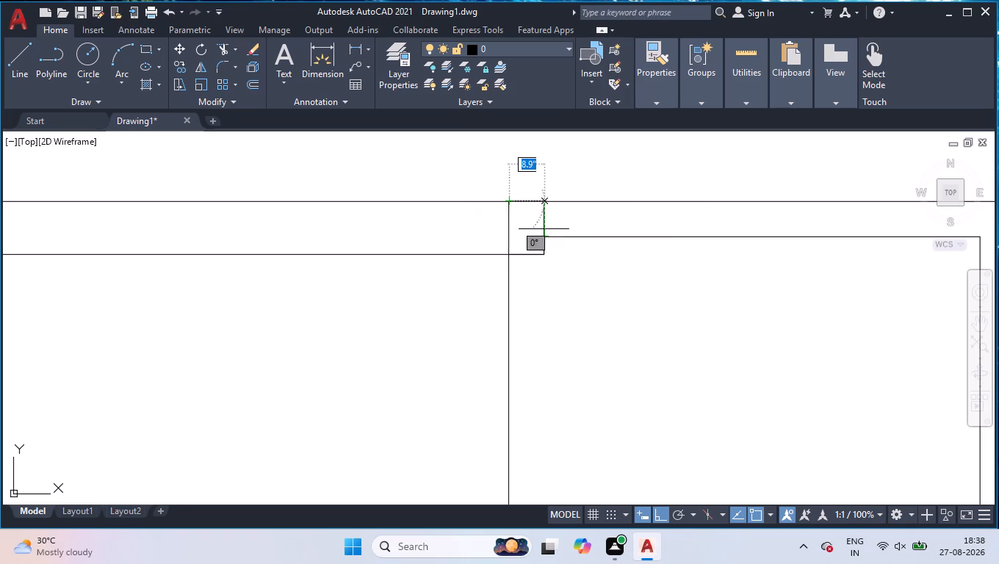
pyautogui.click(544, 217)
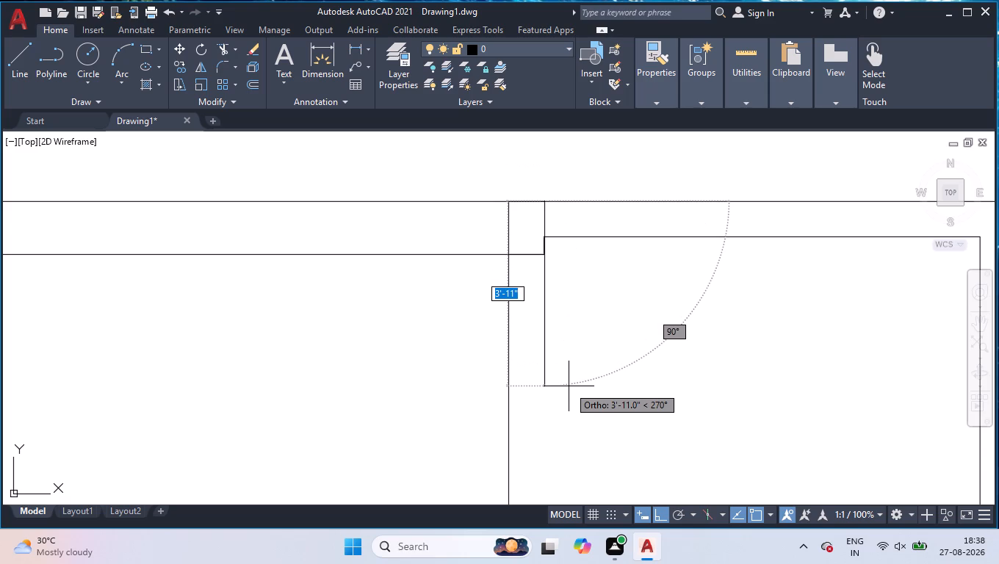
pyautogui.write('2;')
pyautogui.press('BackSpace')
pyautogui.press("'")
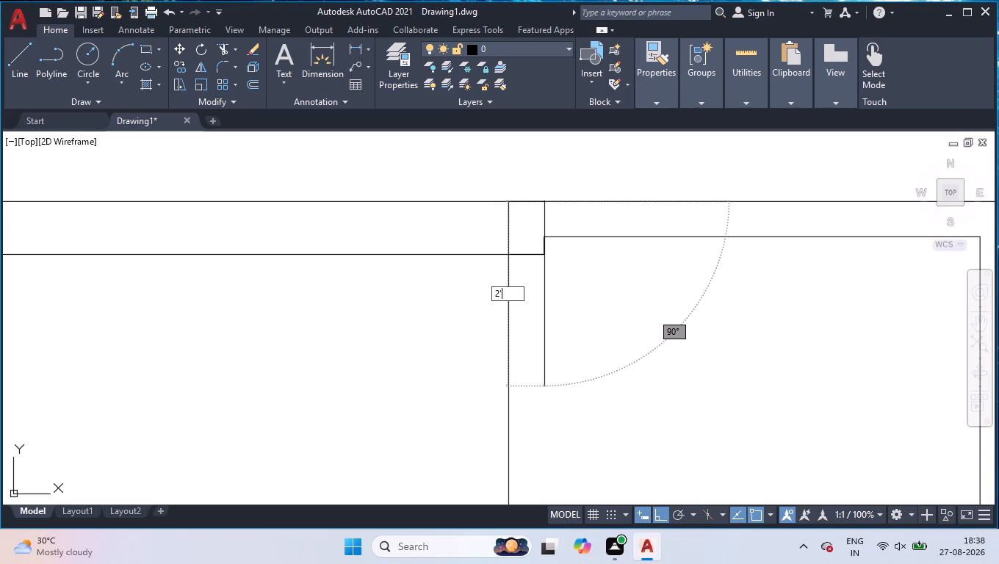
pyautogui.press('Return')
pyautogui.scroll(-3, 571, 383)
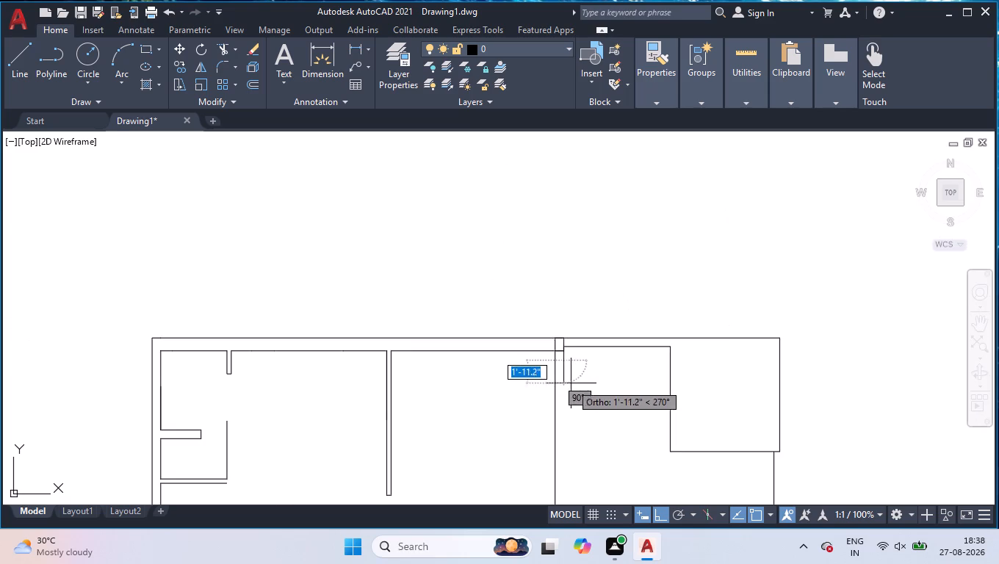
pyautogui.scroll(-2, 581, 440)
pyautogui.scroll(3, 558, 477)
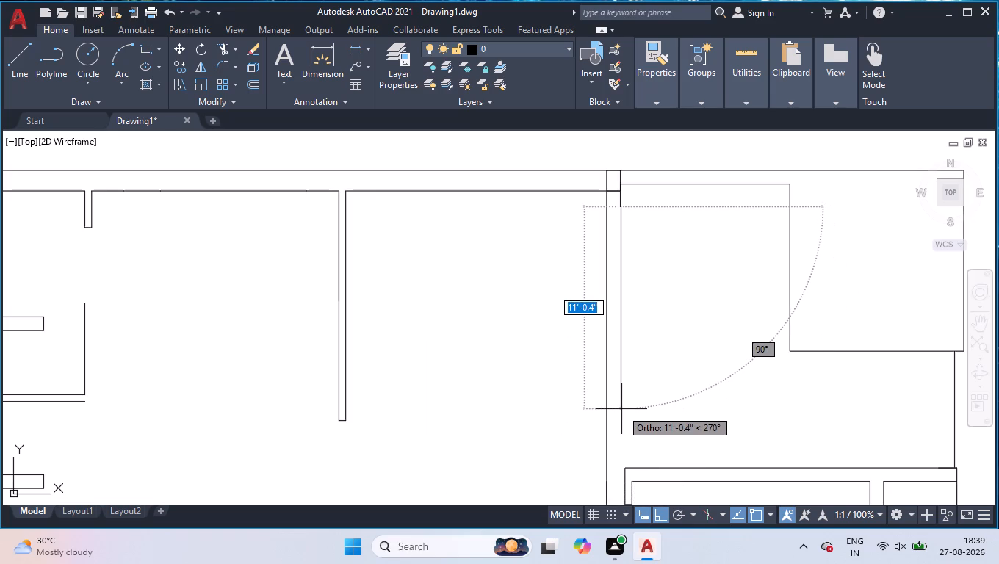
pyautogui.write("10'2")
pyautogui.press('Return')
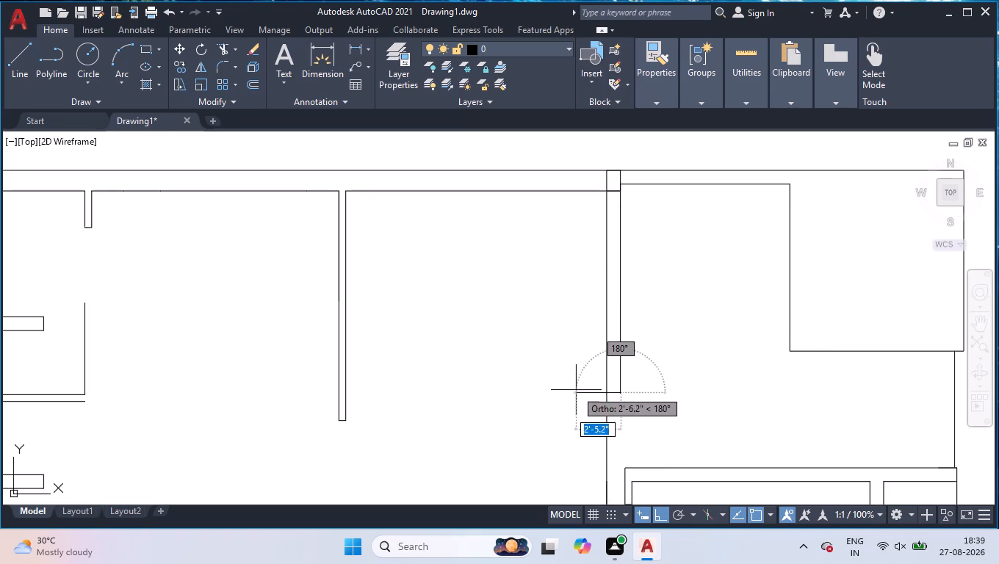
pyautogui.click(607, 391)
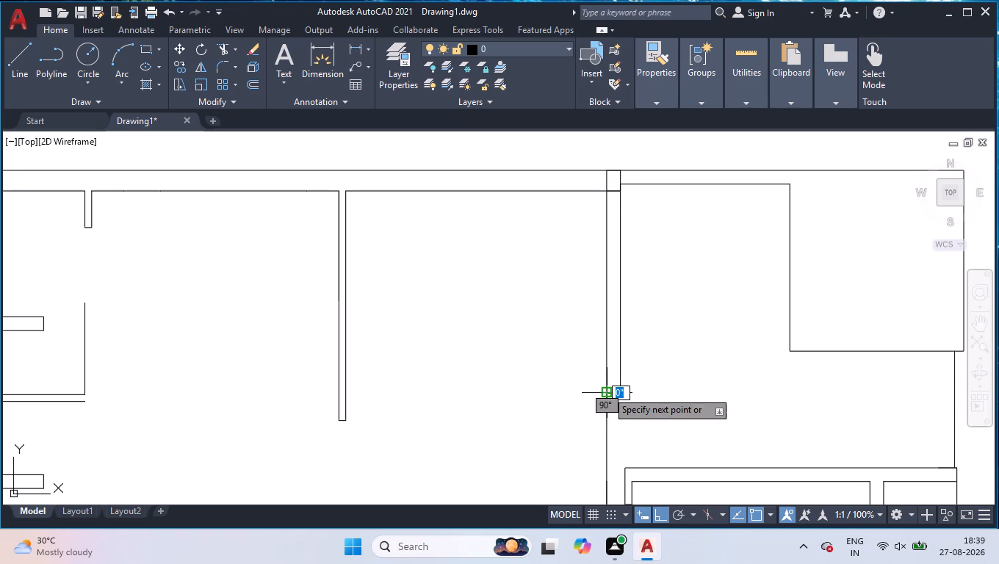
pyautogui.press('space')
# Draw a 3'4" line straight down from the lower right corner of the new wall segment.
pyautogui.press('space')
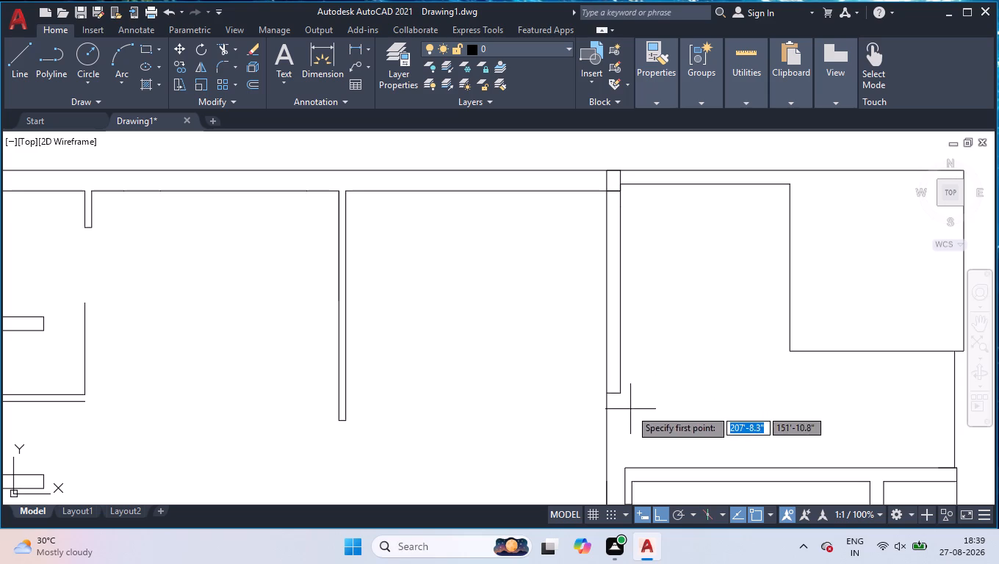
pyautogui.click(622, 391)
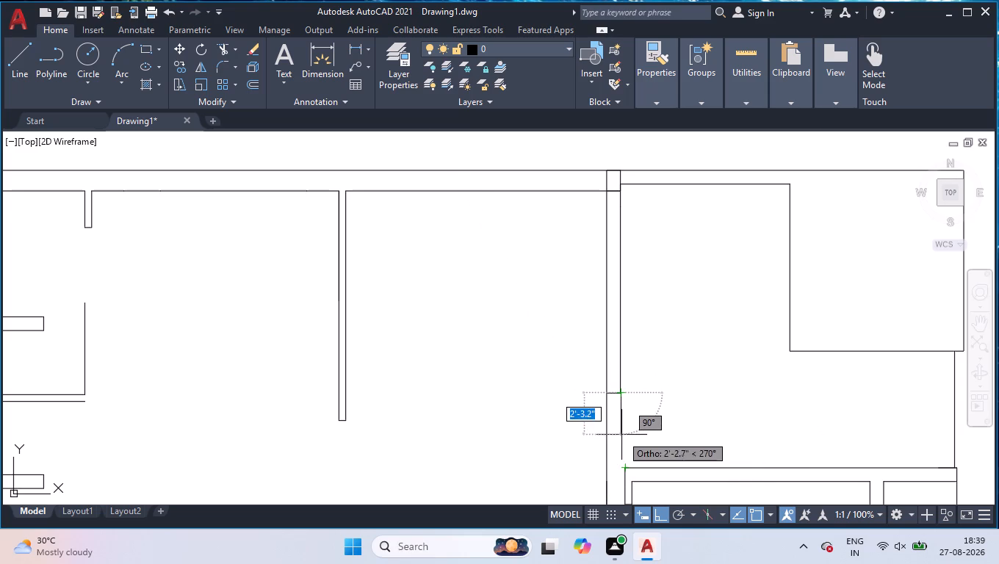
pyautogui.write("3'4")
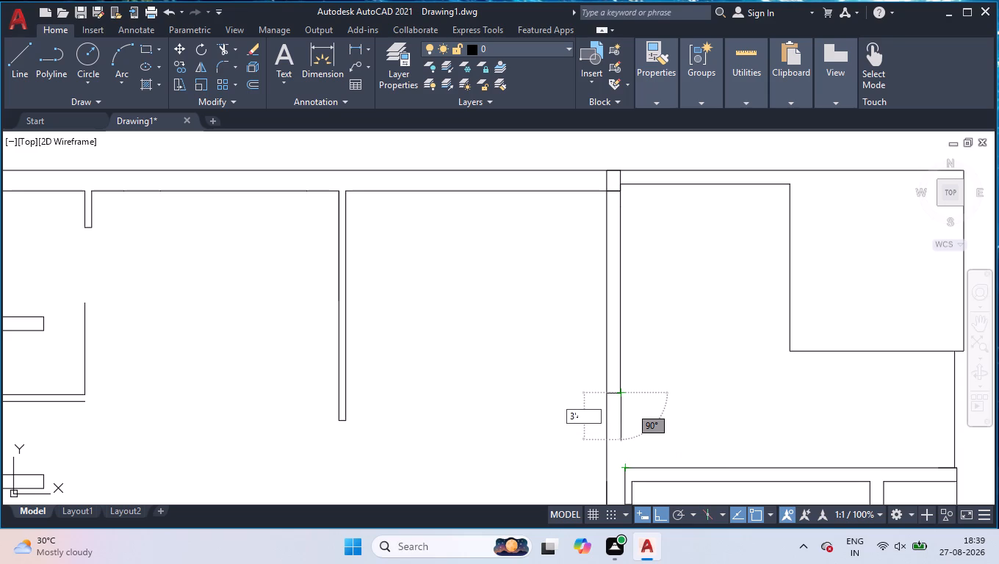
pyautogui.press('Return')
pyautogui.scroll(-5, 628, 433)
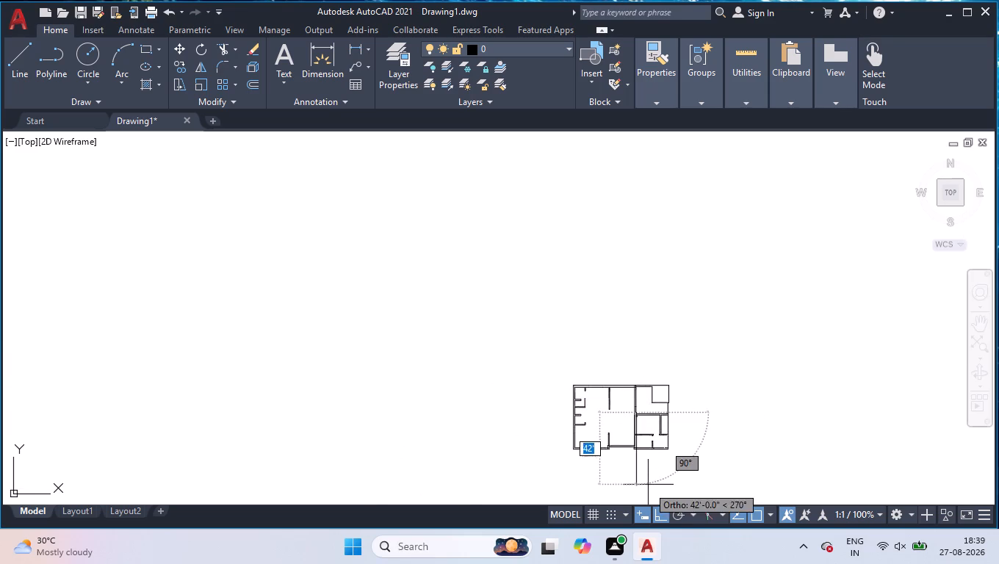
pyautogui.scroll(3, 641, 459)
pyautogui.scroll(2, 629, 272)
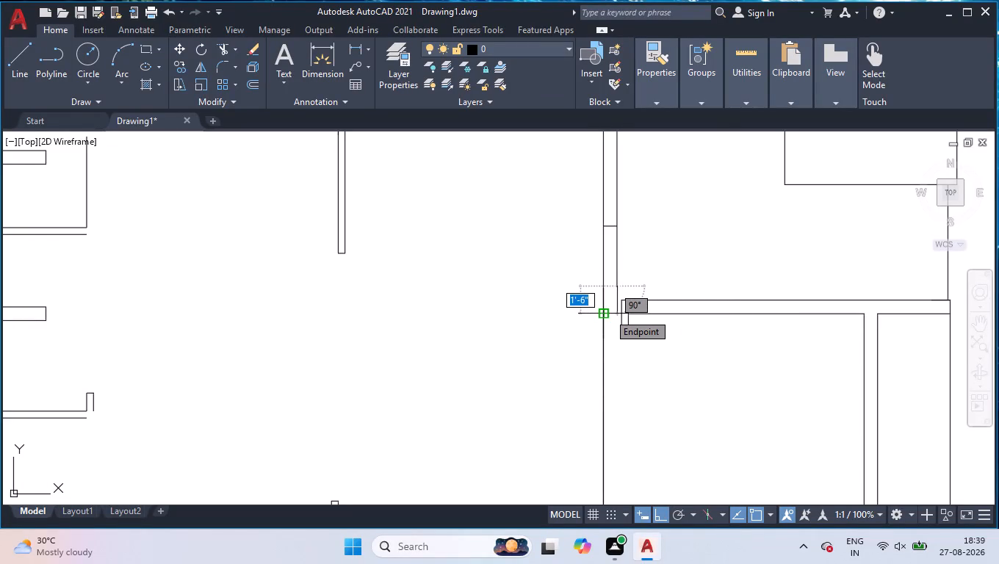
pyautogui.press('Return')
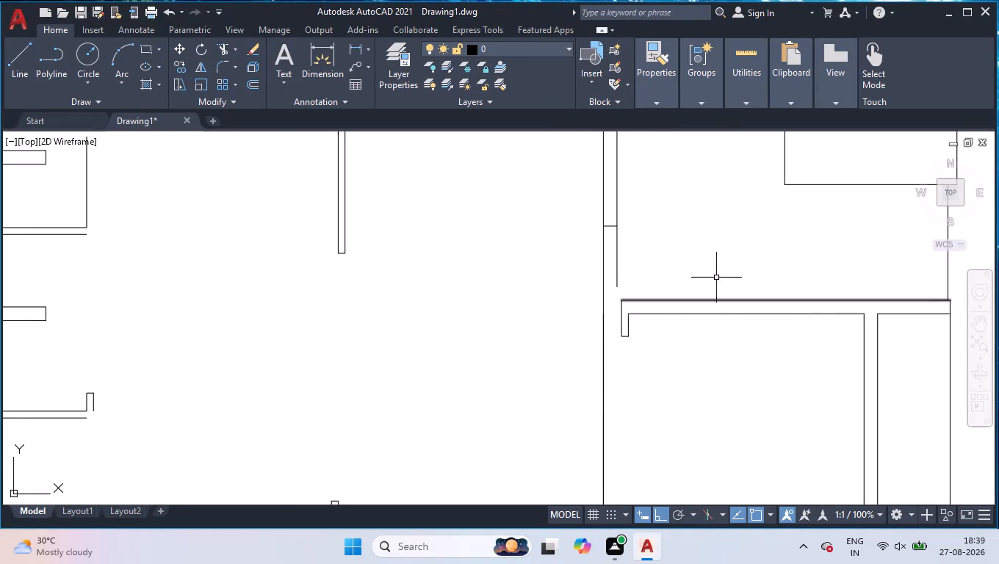
# Delete the entire floor plan from the drawing.
pyautogui.scroll(-3, 780, 311)
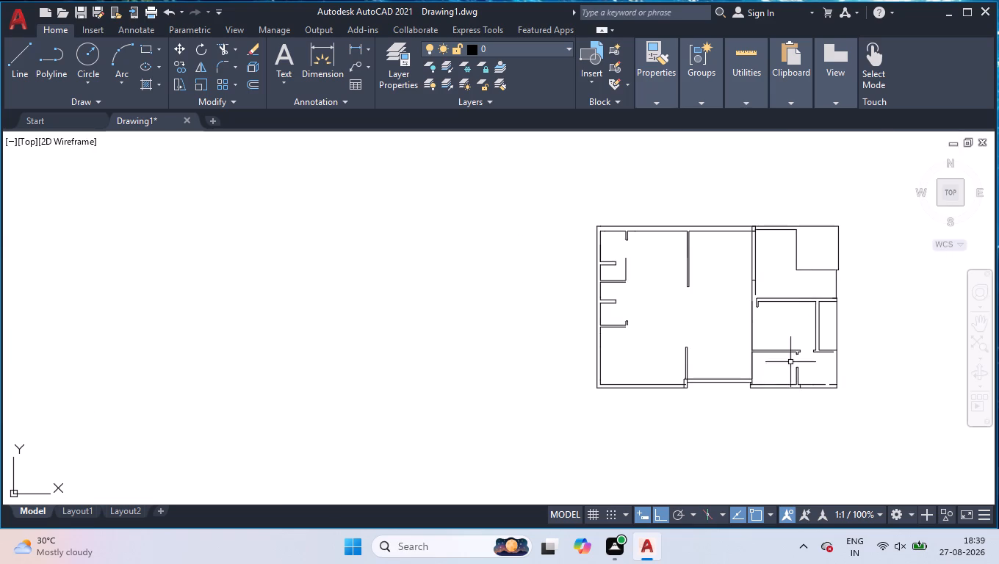
pyautogui.scroll(1, 865, 306)
pyautogui.click(856, 144)
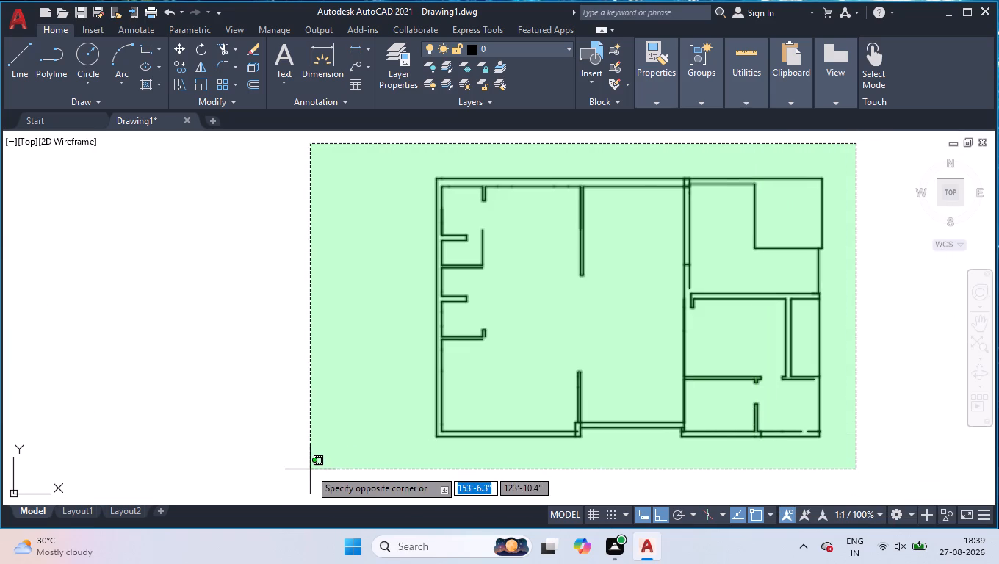
pyautogui.click(310, 469)
pyautogui.press('Delete')
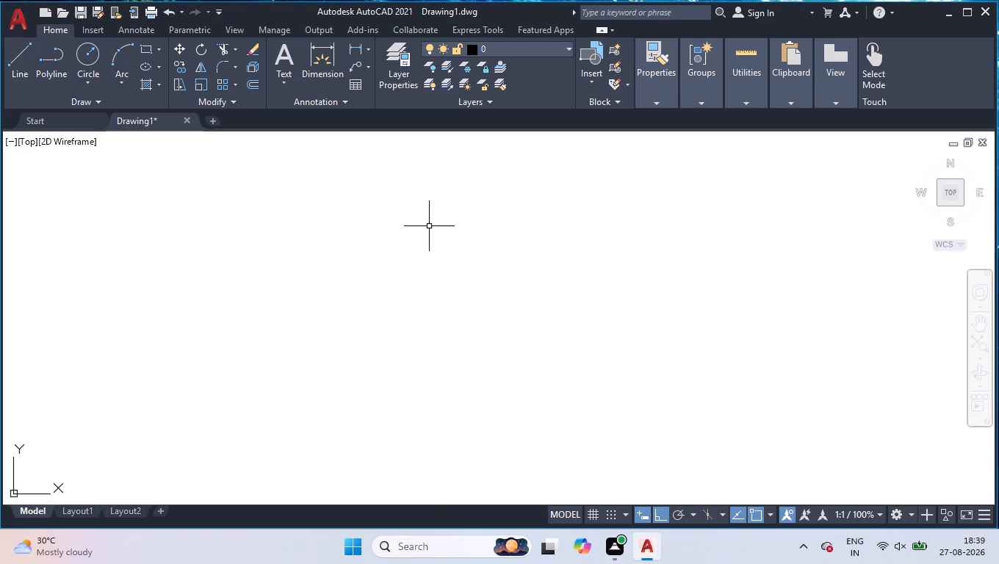
# Start a new horizontal line chain in the empty drawing with rightward segments of 1' and 4'9".
pyautogui.press('l')
pyautogui.press('Return')
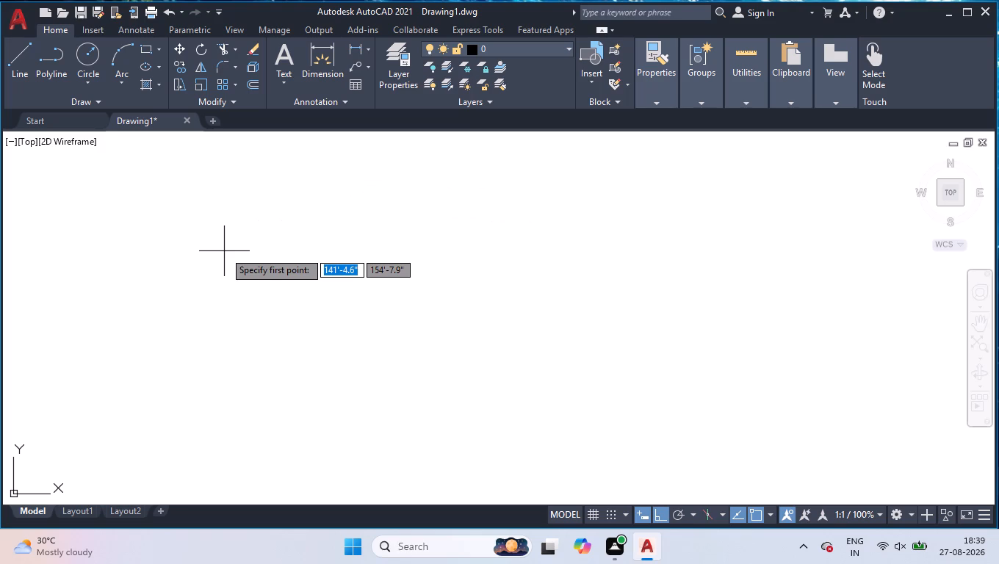
pyautogui.click(286, 223)
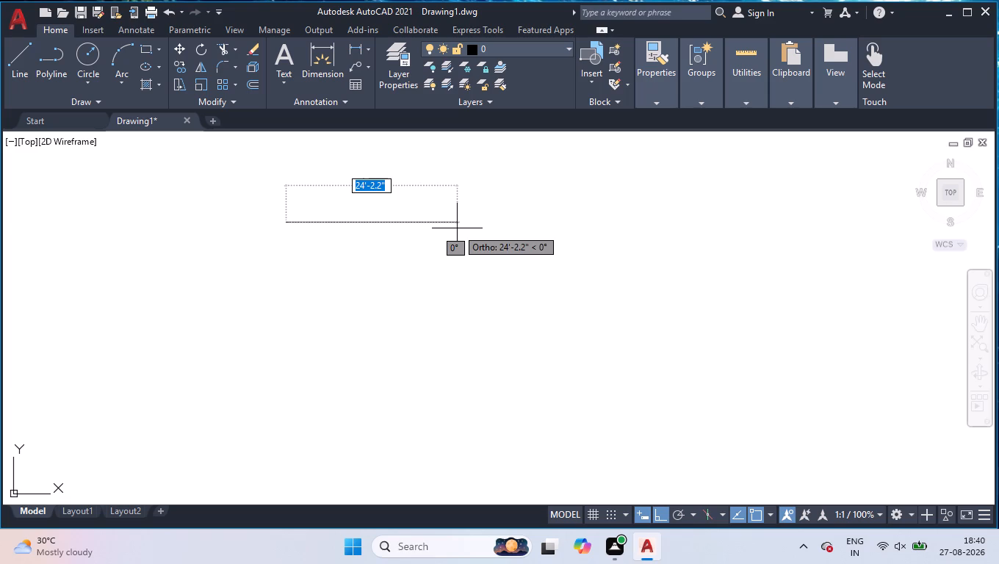
pyautogui.write("1'")
pyautogui.press('Return')
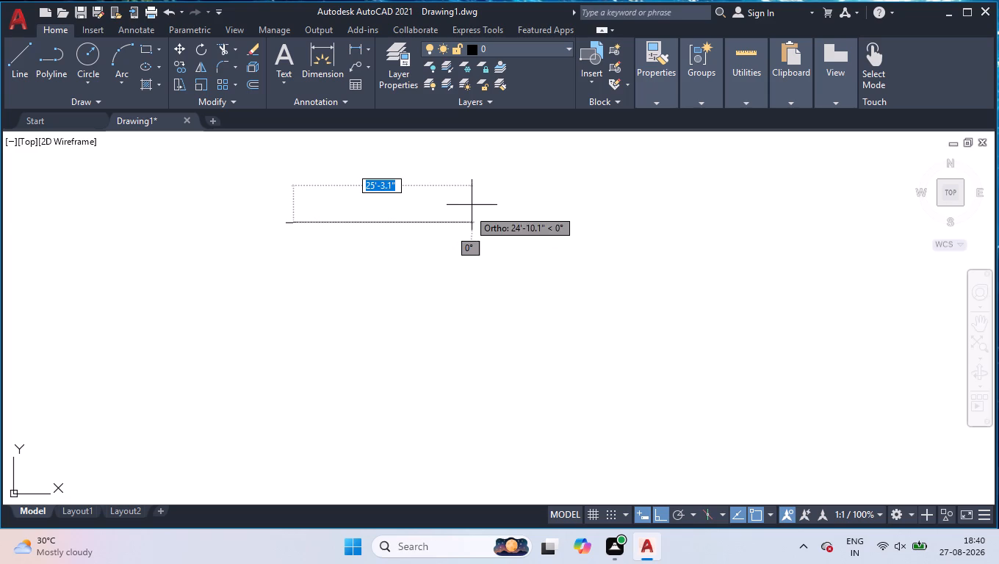
pyautogui.scroll(4, 261, 207)
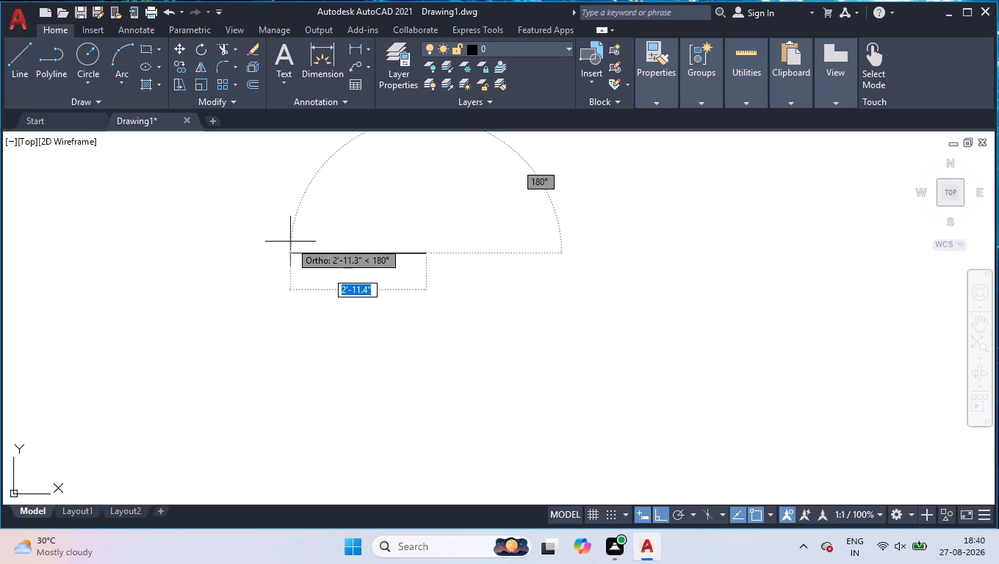
pyautogui.scroll(-3, 693, 259)
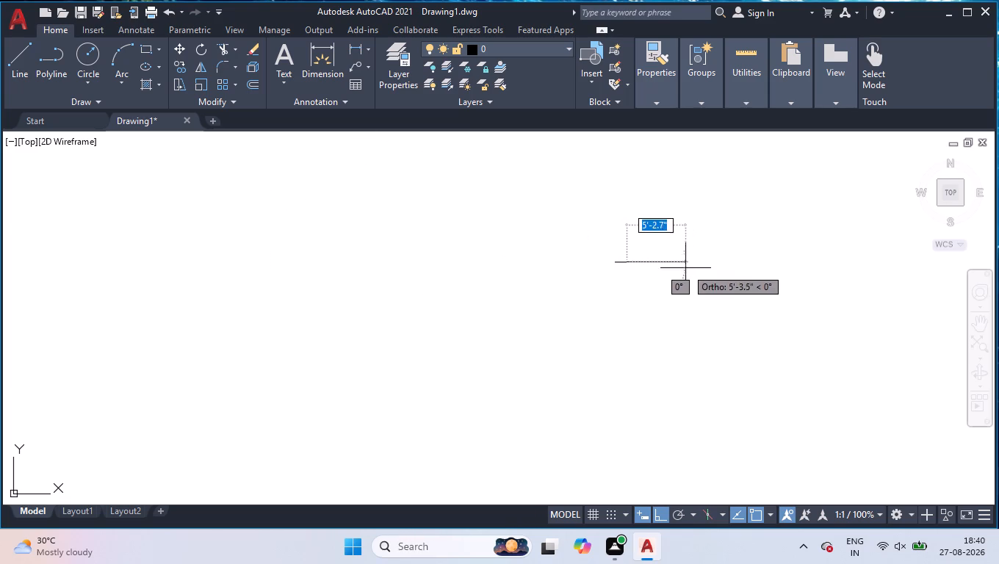
pyautogui.scroll(2, 888, 263)
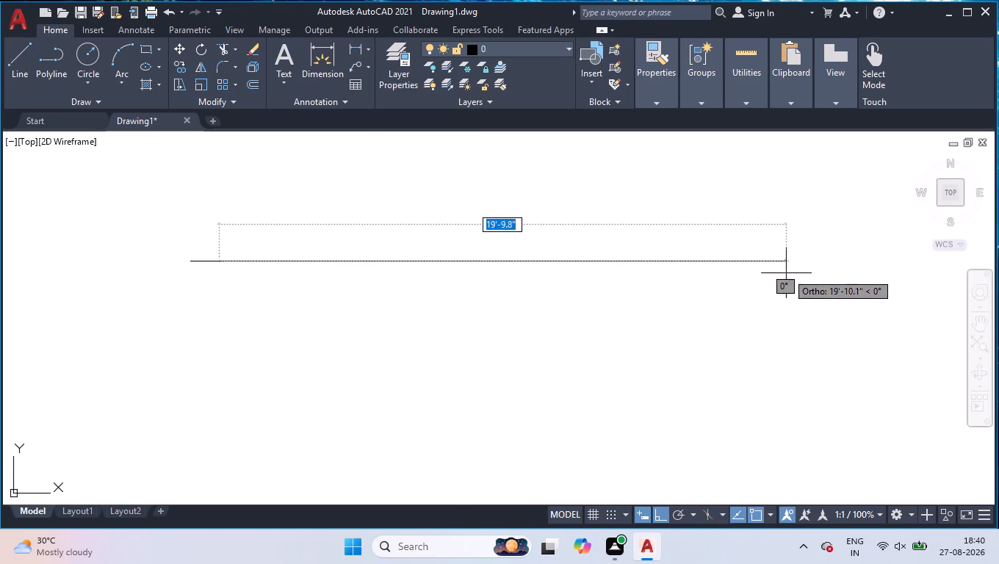
pyautogui.write("4'9")
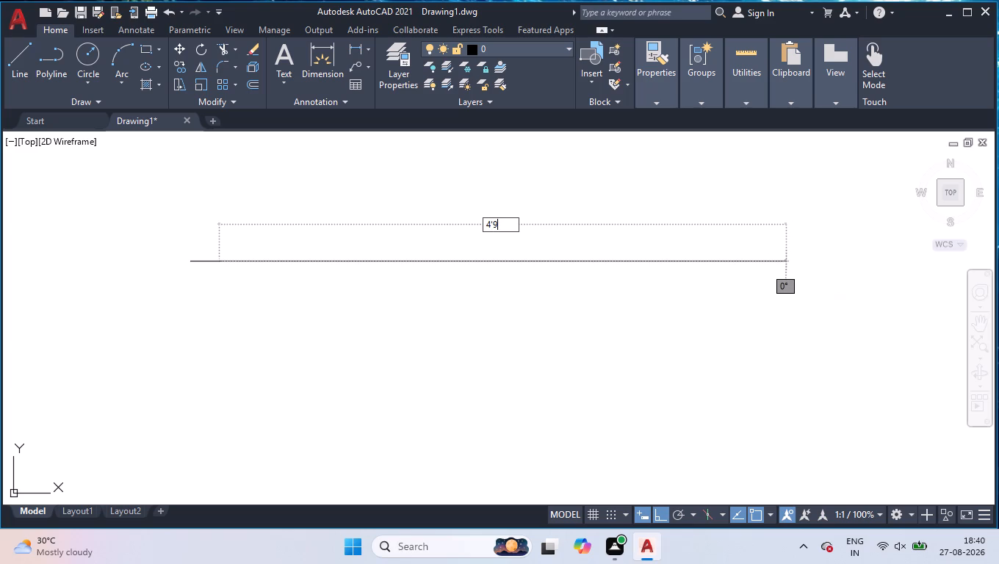
pyautogui.press('Return')
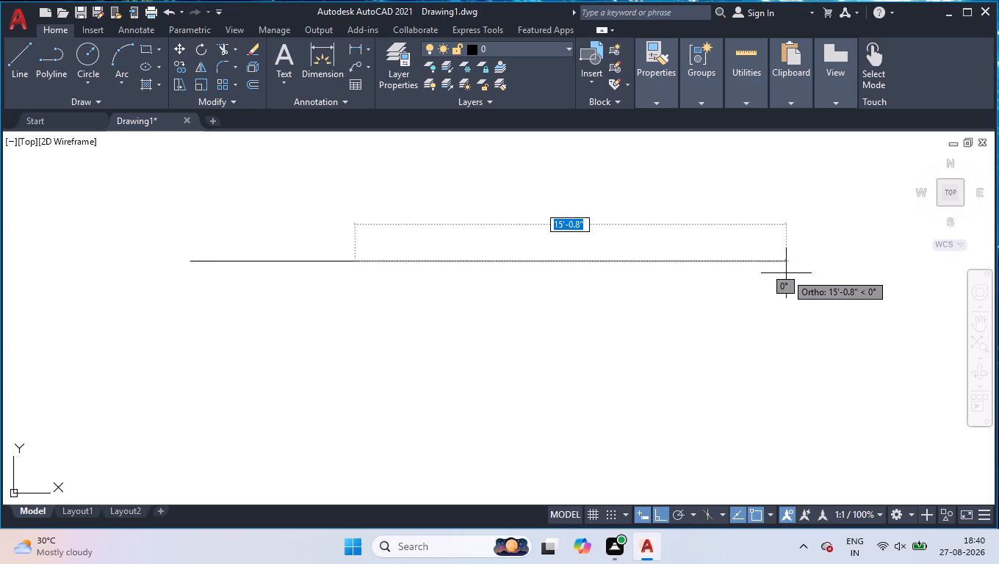
# Continue the horizontal line chain rightward with consecutive segments of 4.5", 1'9", 2", 6" and 3".
pyautogui.press('4')
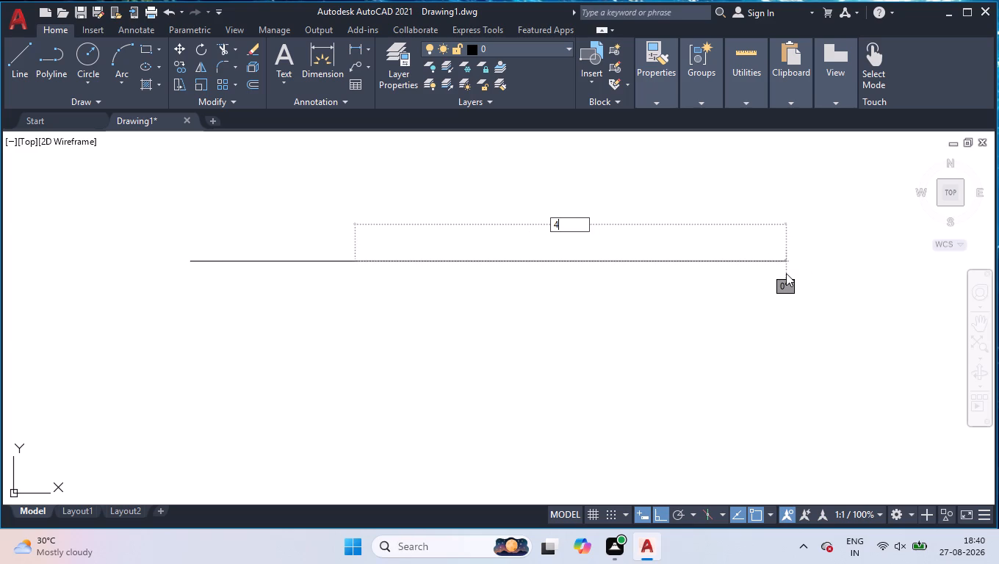
pyautogui.write('.5')
pyautogui.press('Return')
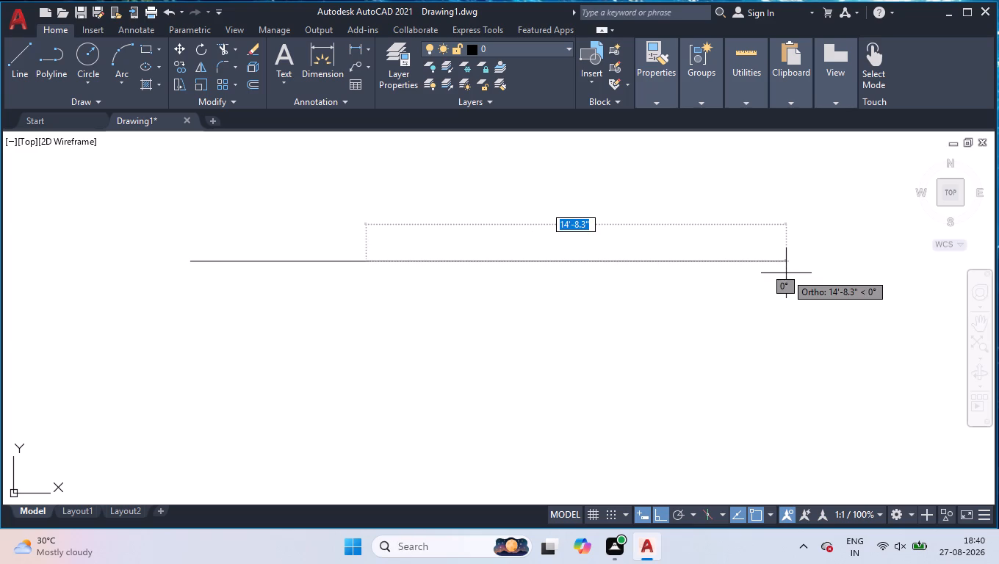
pyautogui.press('1')
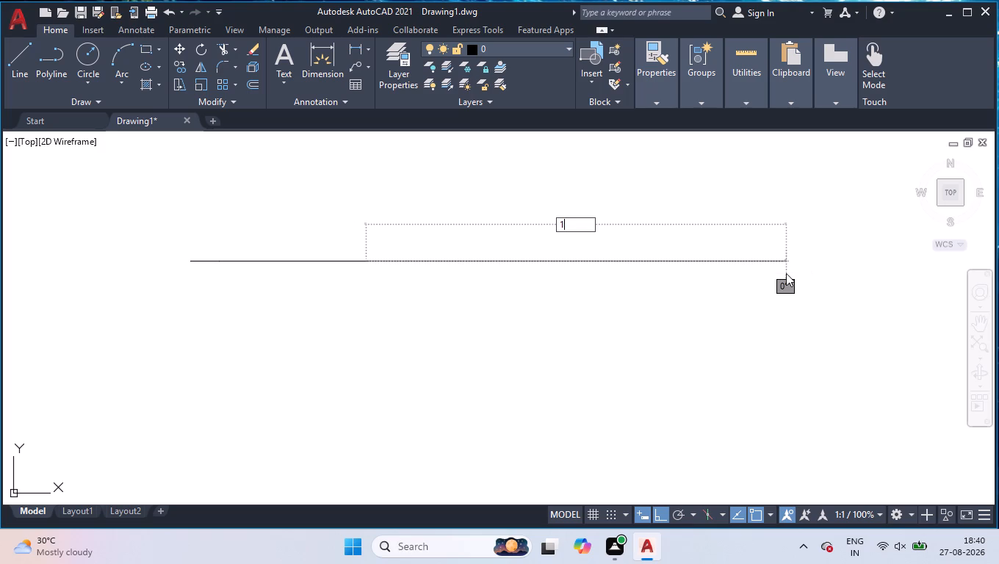
pyautogui.write("'9")
pyautogui.press('Return')
pyautogui.press('2')
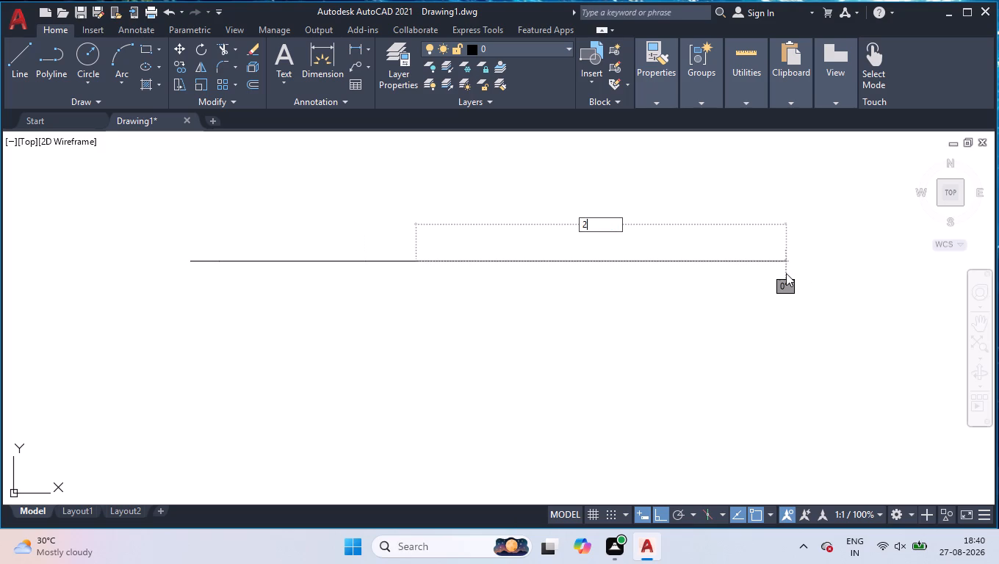
pyautogui.press('Return')
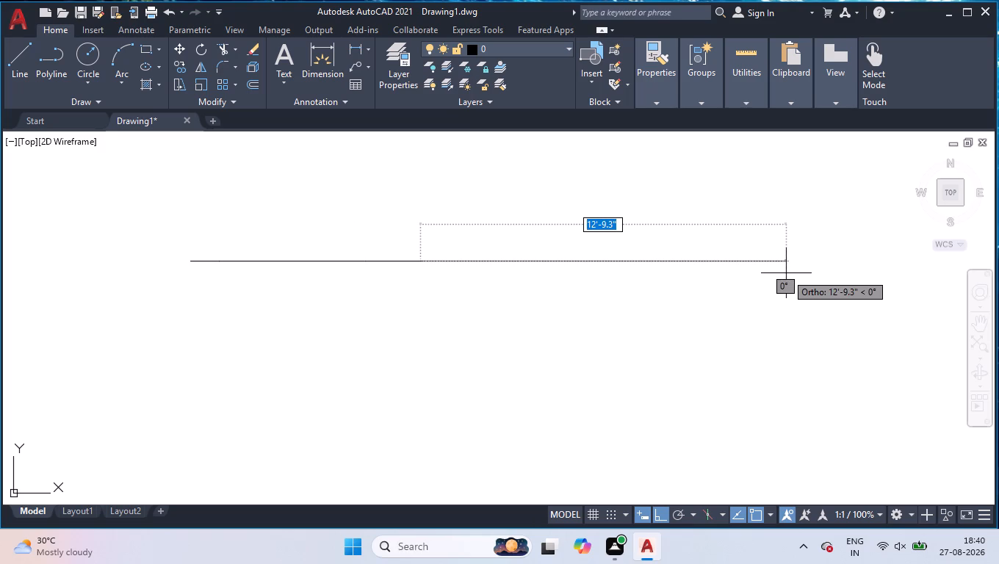
pyautogui.press('6')
pyautogui.press('Return')
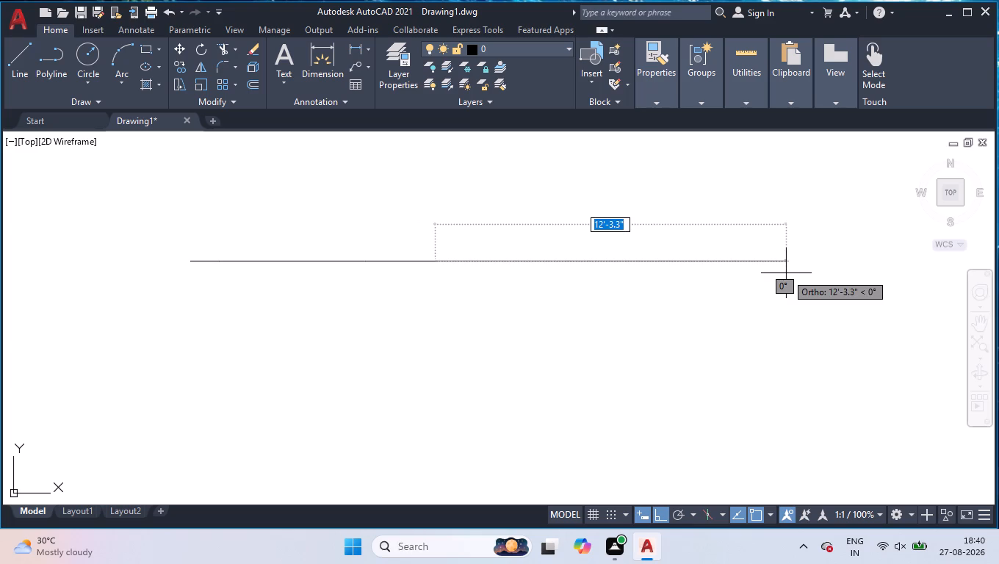
pyautogui.press('3')
pyautogui.press('Return')
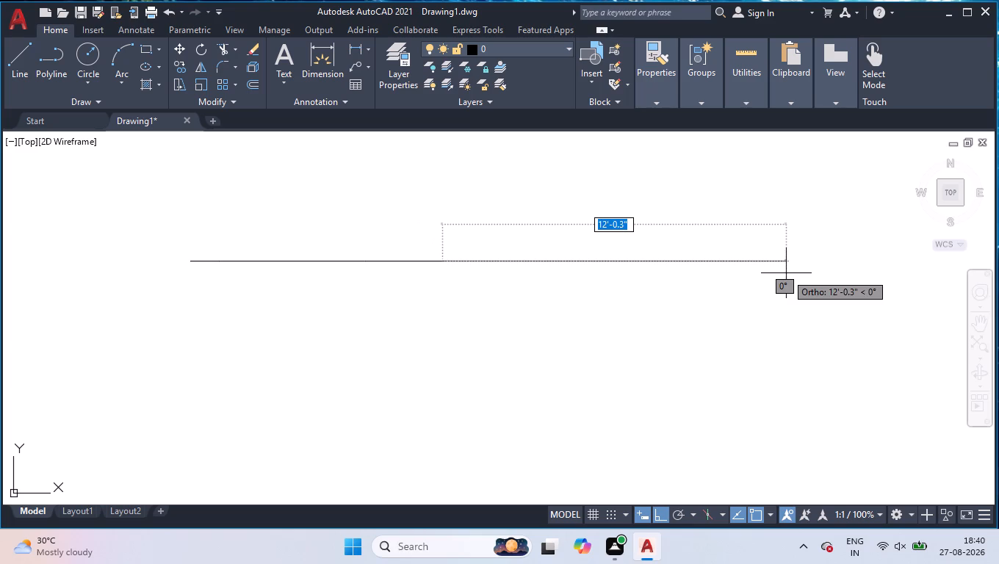
# Extend the horizontal chain rightward with further segments of 1'9", 9" and 14'3".
pyautogui.press('1')
pyautogui.write("'9")
pyautogui.press('Return')
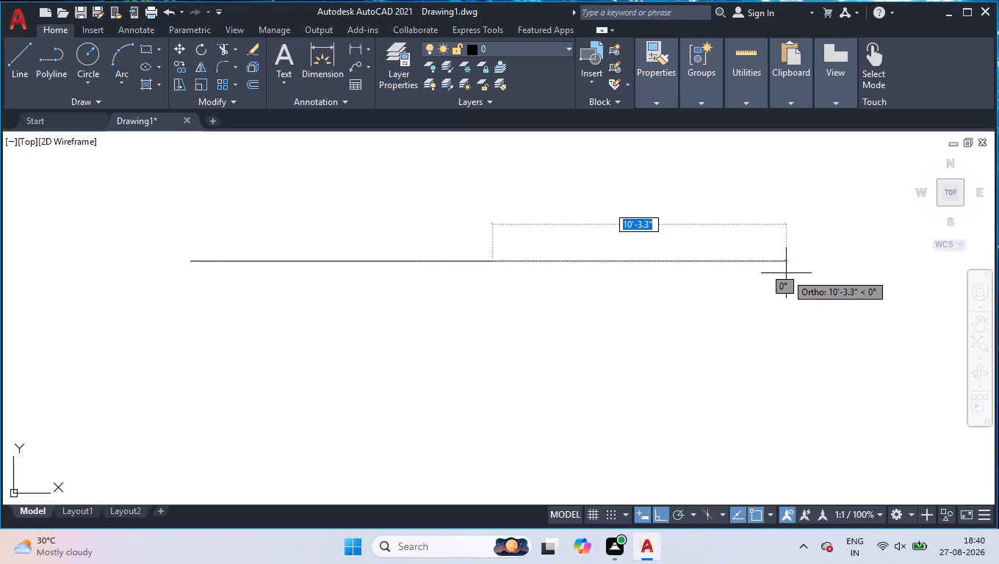
pyautogui.press('9')
pyautogui.press('Return')
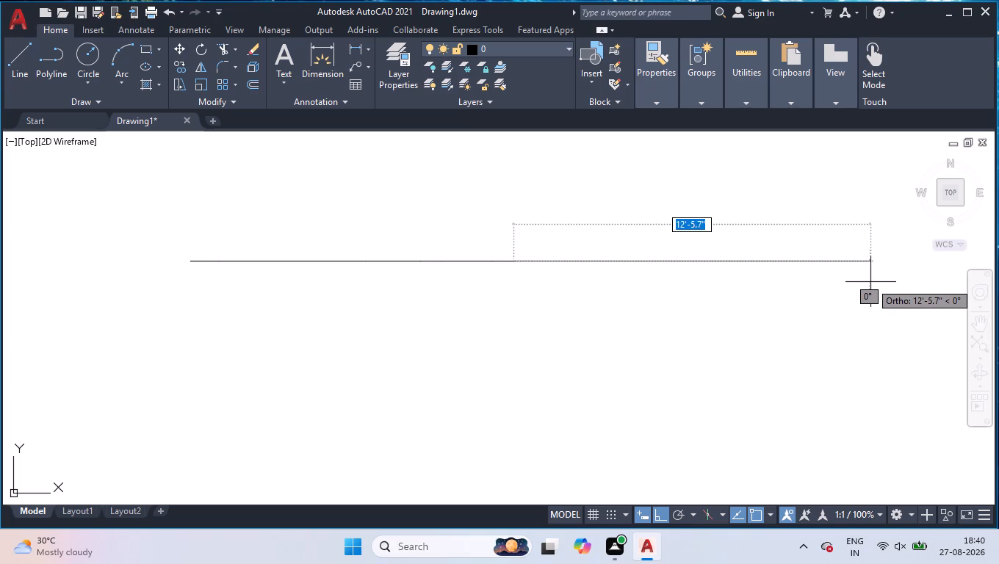
pyautogui.press('1')
pyautogui.write("4'")
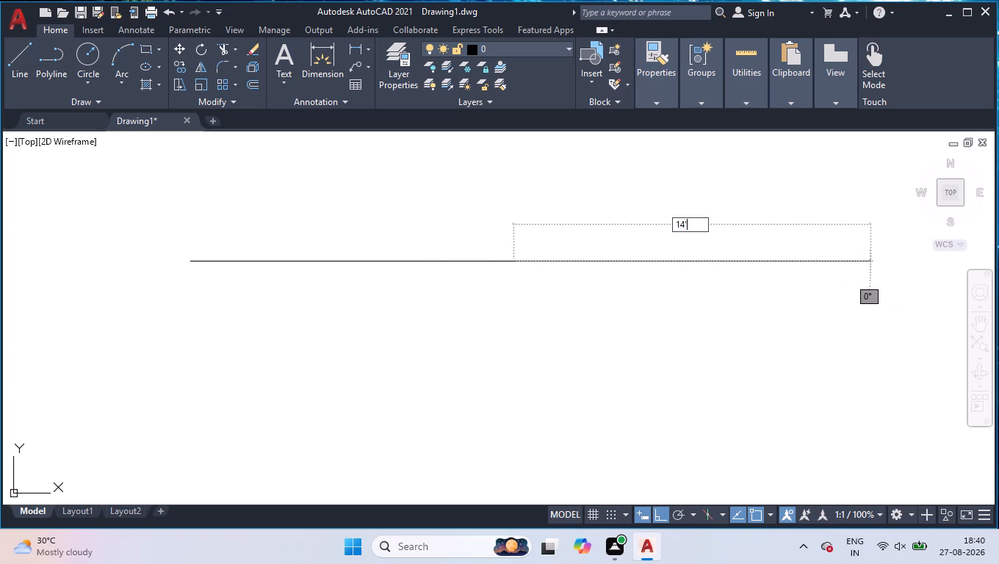
pyautogui.press('3')
pyautogui.press('Return')
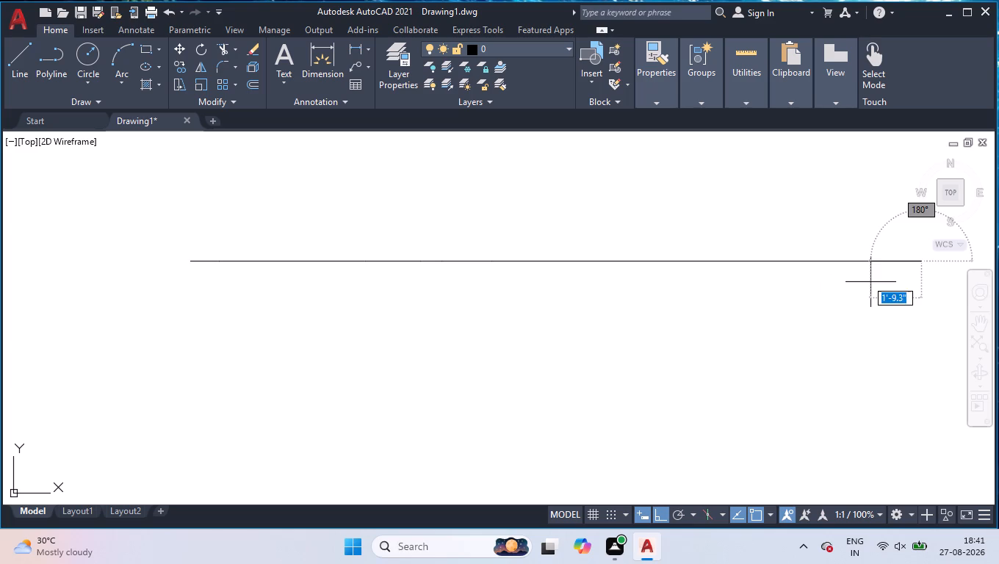
# Add rightward segments of 9" and 9'3" to the end of the horizontal line chain.
pyautogui.scroll(-2, 785, 321)
pyautogui.scroll(-1, 723, 425)
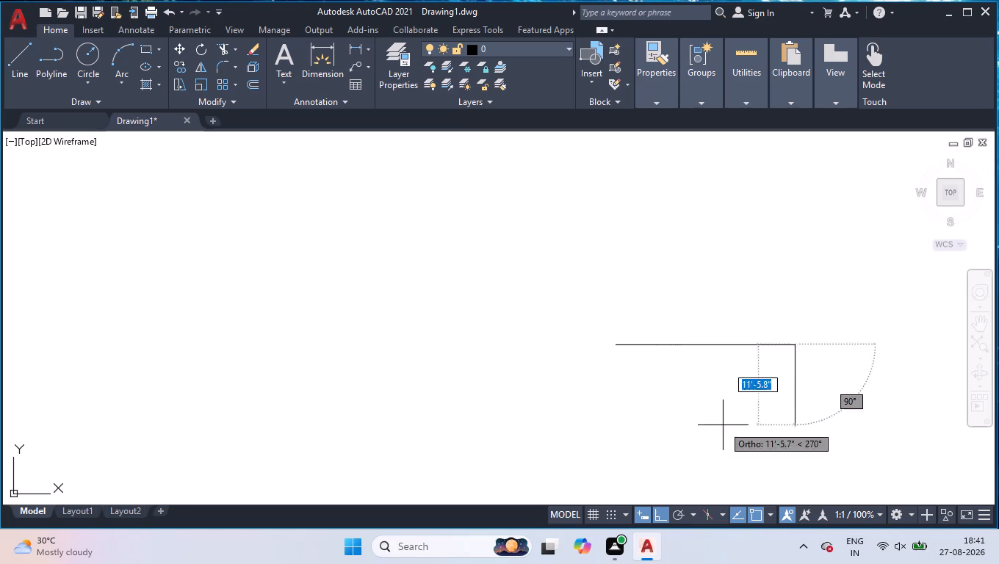
pyautogui.scroll(3, 898, 358)
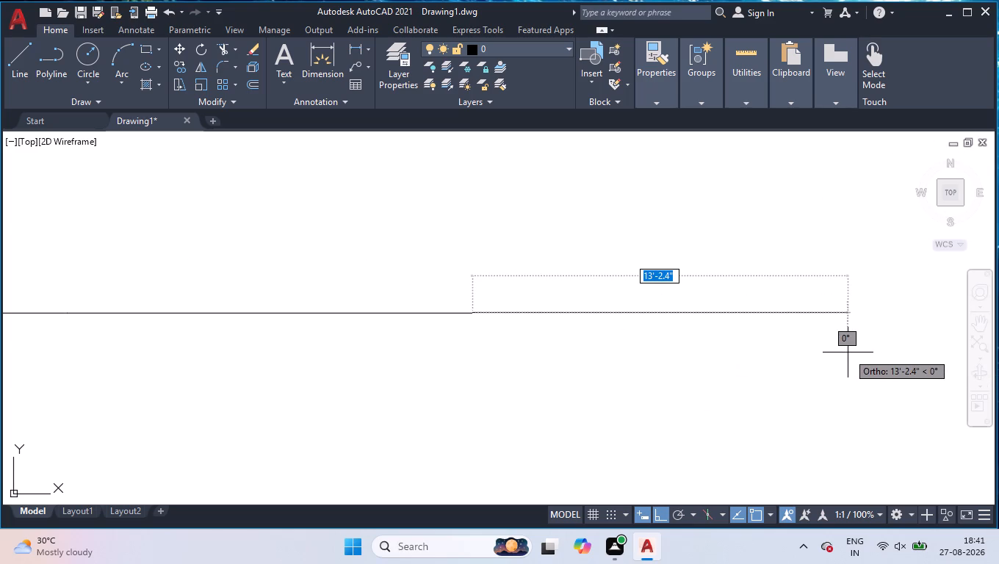
pyautogui.press('9')
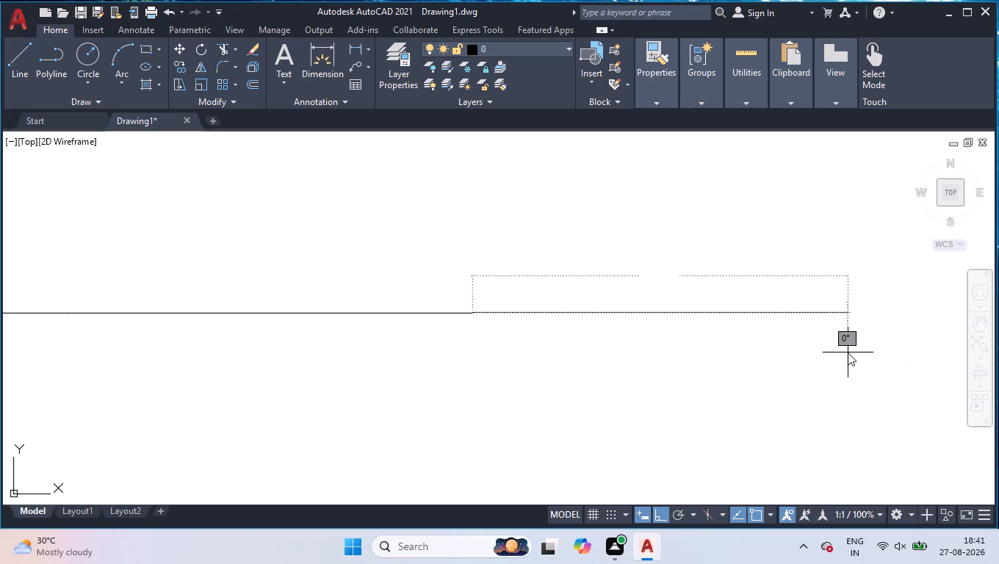
pyautogui.press('Return')
pyautogui.press('3')
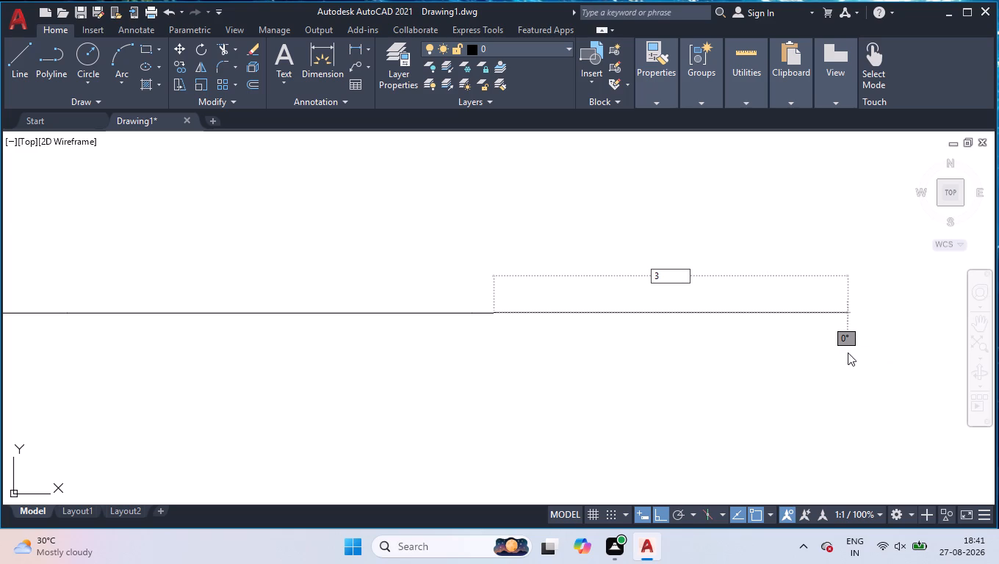
pyautogui.press('BackSpace')
pyautogui.write("9'")
pyautogui.press('3')
pyautogui.press('Return')
pyautogui.scroll(-1, 818, 389)
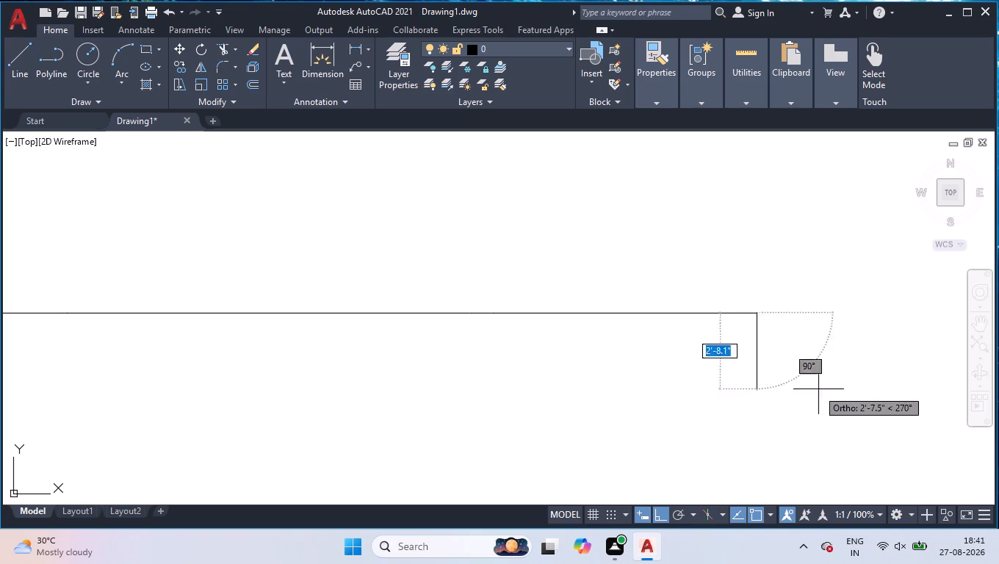
pyautogui.scroll(-1, 818, 389)
pyautogui.scroll(2, 888, 365)
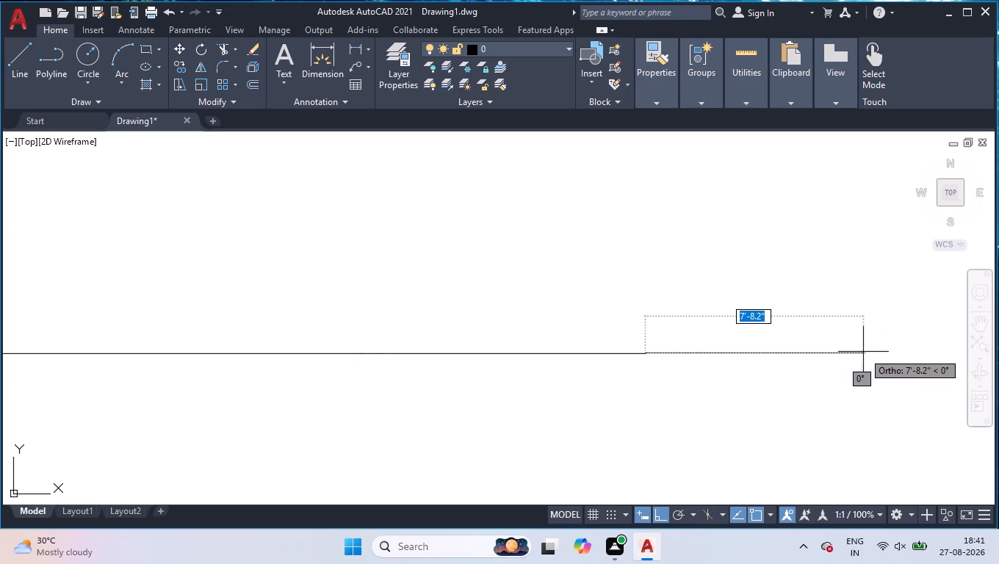
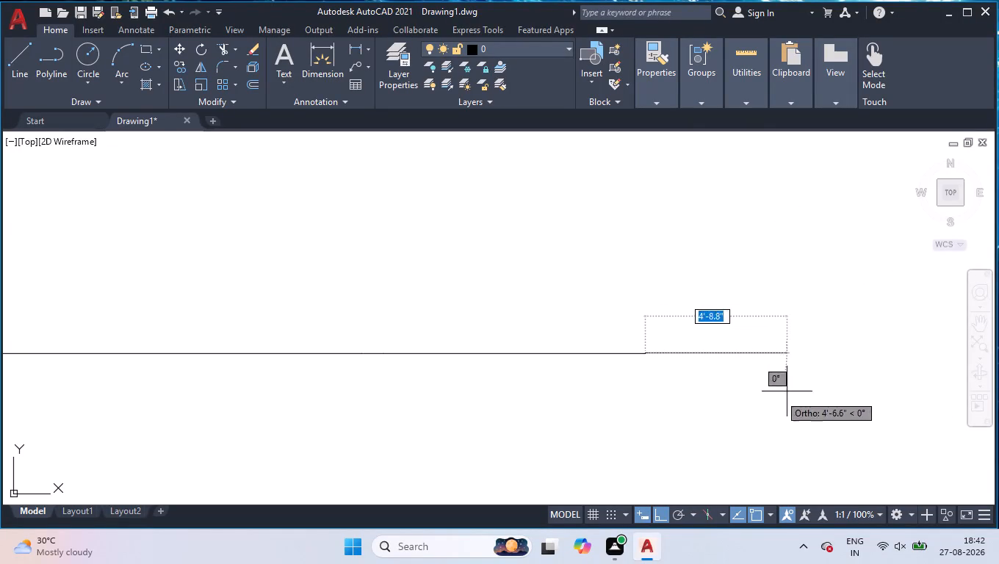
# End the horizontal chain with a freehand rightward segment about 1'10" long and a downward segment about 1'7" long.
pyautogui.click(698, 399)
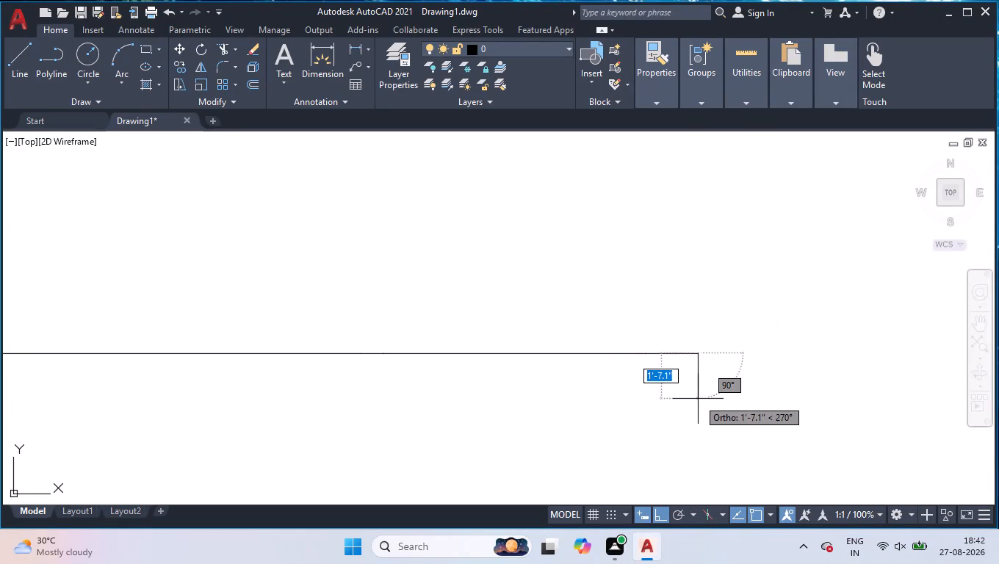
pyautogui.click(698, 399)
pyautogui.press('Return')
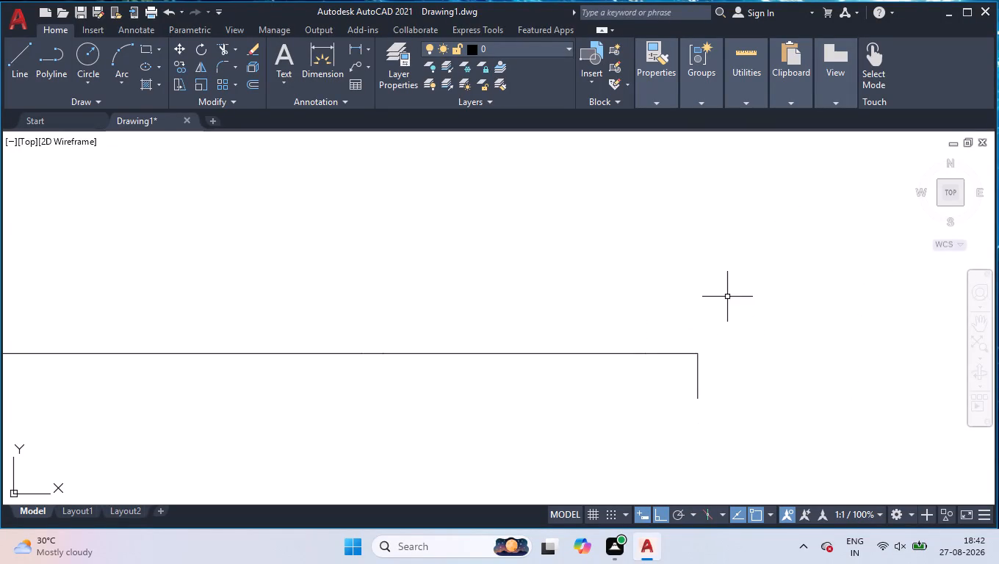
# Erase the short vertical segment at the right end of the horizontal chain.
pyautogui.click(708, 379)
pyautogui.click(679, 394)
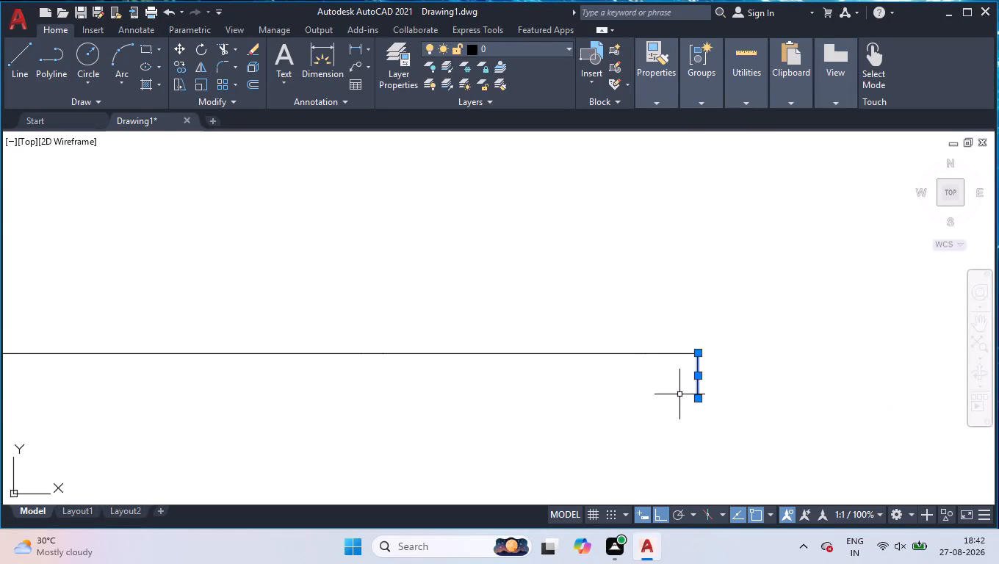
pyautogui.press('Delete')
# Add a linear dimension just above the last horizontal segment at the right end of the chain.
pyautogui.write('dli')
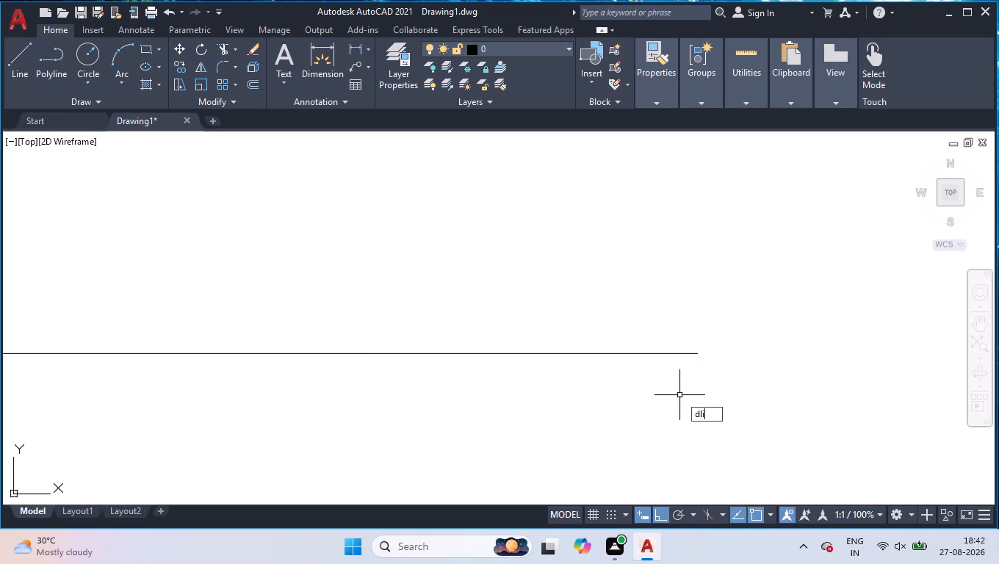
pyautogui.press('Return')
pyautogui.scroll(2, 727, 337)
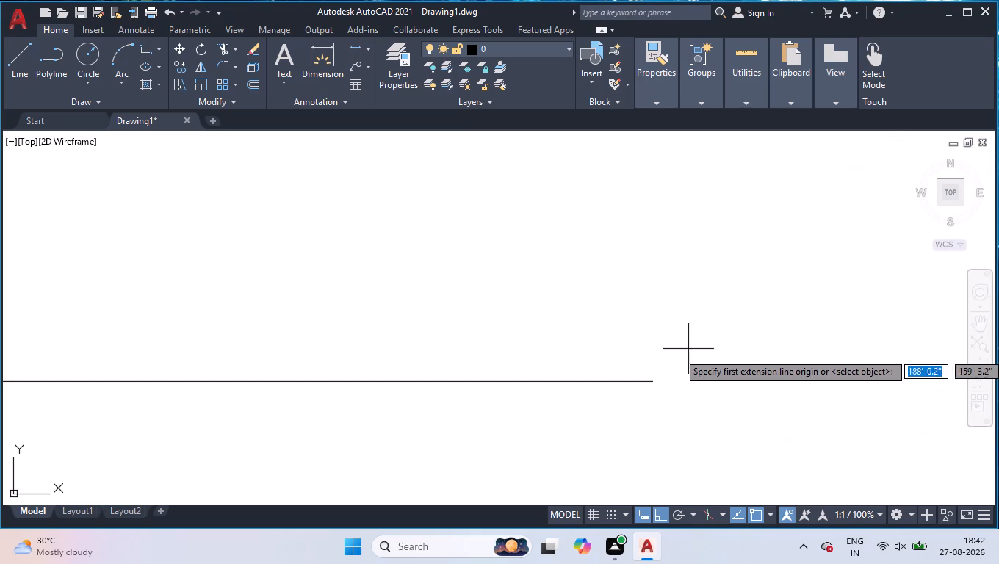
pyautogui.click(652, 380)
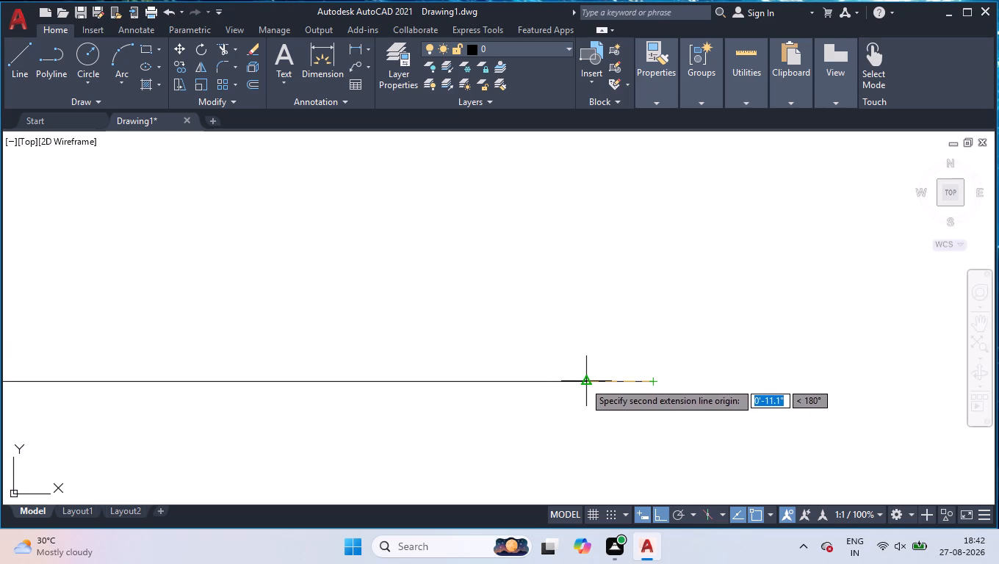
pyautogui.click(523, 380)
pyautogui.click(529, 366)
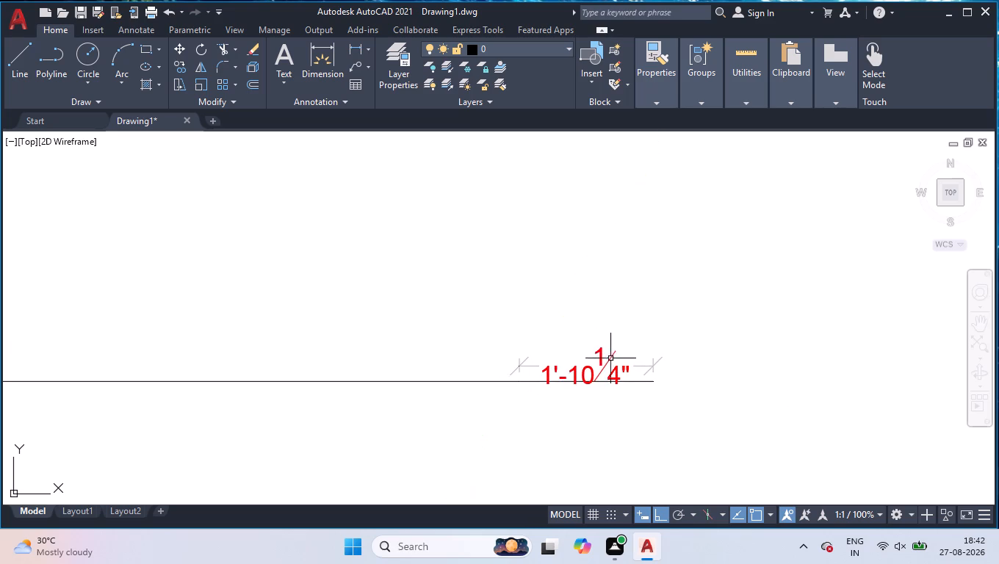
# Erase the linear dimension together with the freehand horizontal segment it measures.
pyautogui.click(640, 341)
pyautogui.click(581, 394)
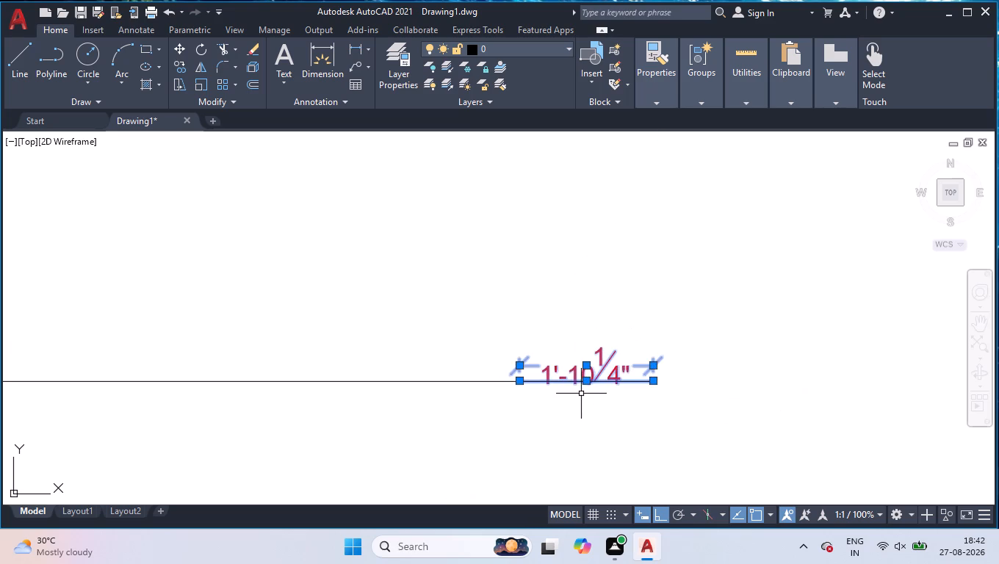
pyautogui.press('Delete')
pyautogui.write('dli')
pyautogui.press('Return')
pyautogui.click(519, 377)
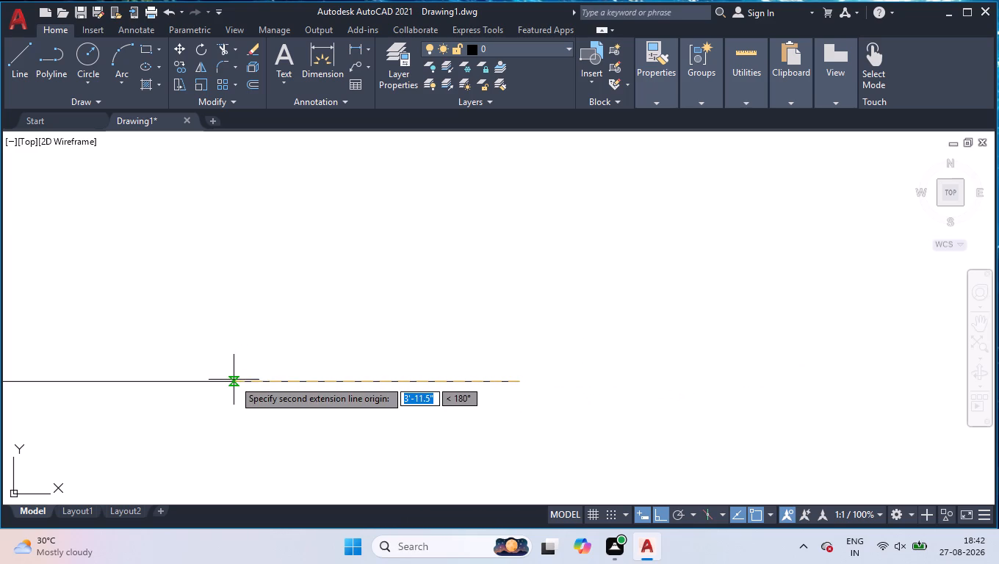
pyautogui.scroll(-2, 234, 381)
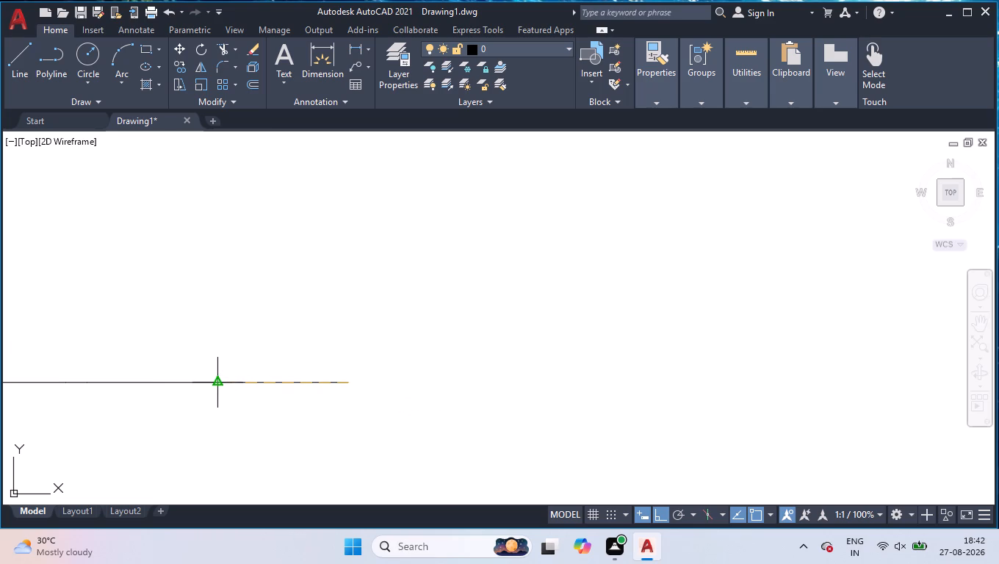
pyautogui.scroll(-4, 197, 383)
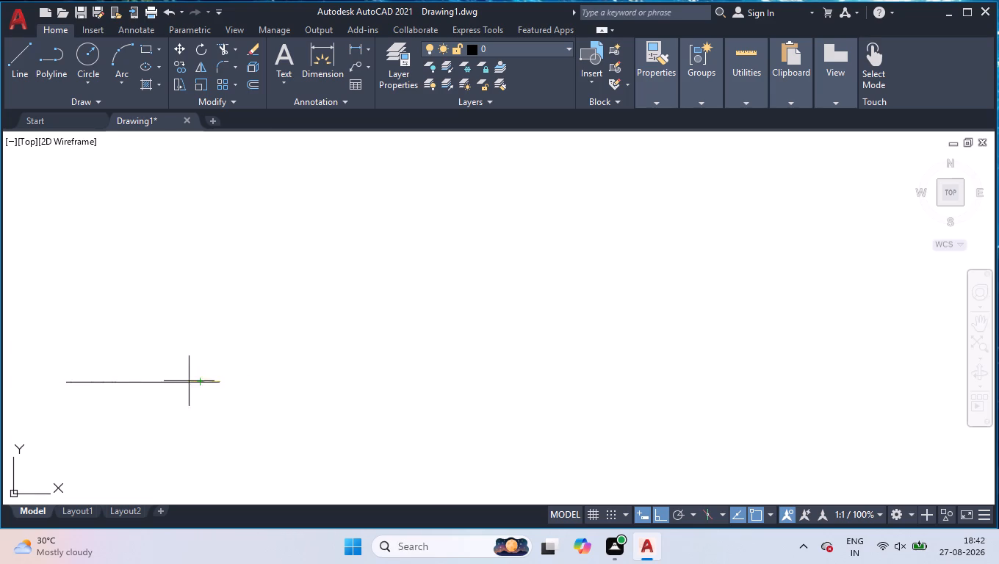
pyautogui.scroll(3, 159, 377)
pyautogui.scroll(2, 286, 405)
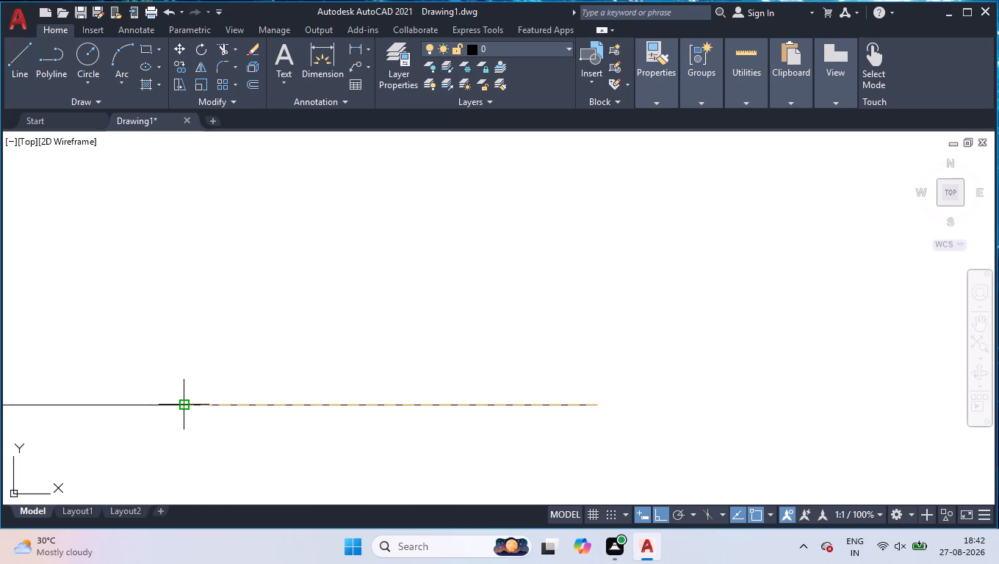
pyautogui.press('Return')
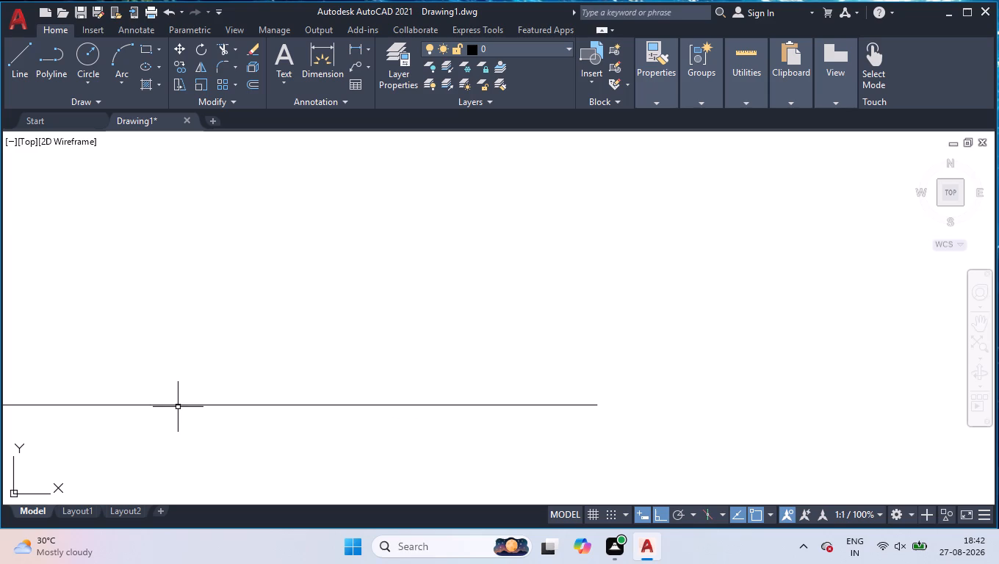
# Start a new line at the right end of the horizontal chain and draw a 9'6" segment rightward.
pyautogui.press('l')
pyautogui.press('Return')
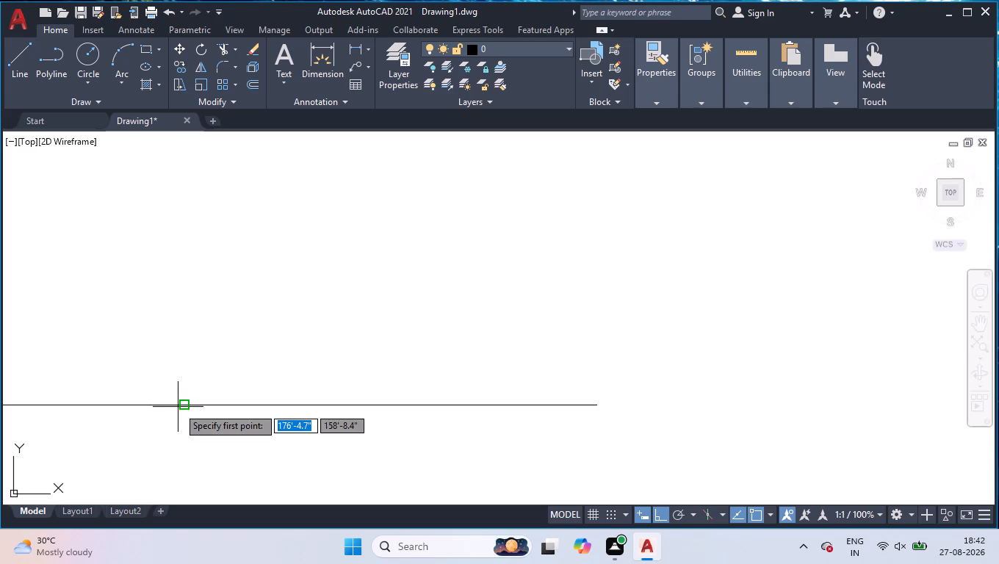
pyautogui.click(598, 408)
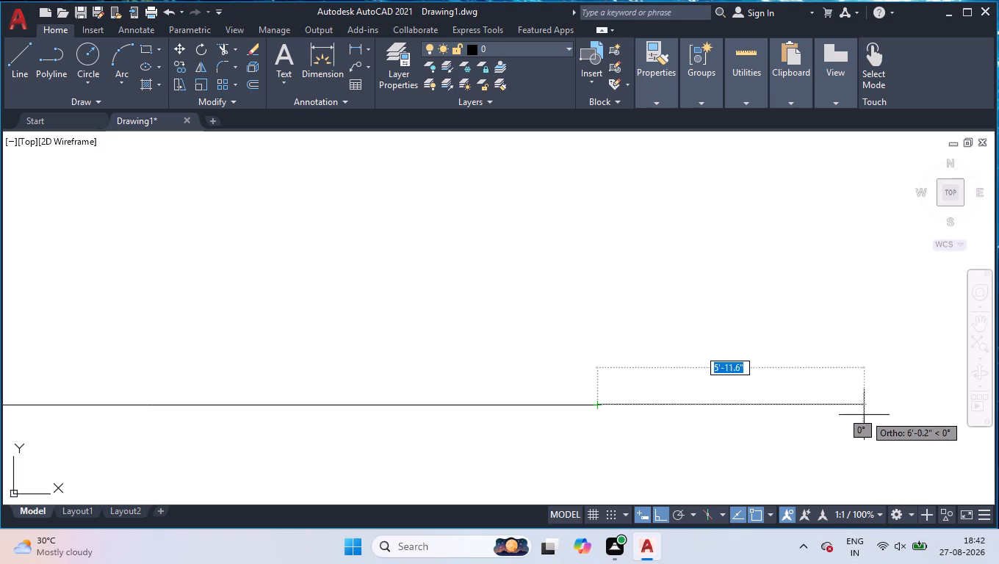
pyautogui.write('9\'6"')
pyautogui.press('Return')
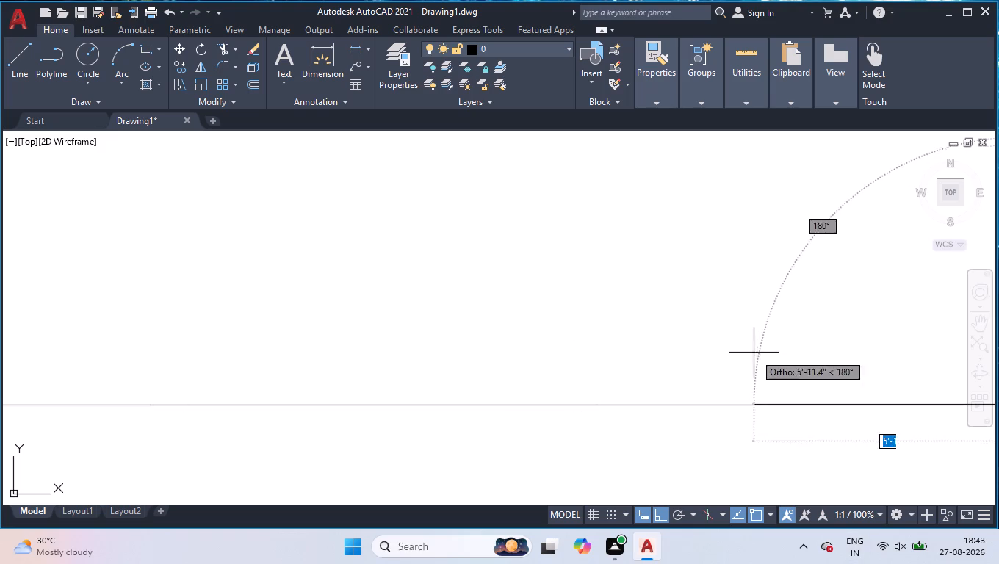
# Turn the line downward at the right corner with consecutive segments of 8', 7'6" and 9".
pyautogui.scroll(-2, 751, 347)
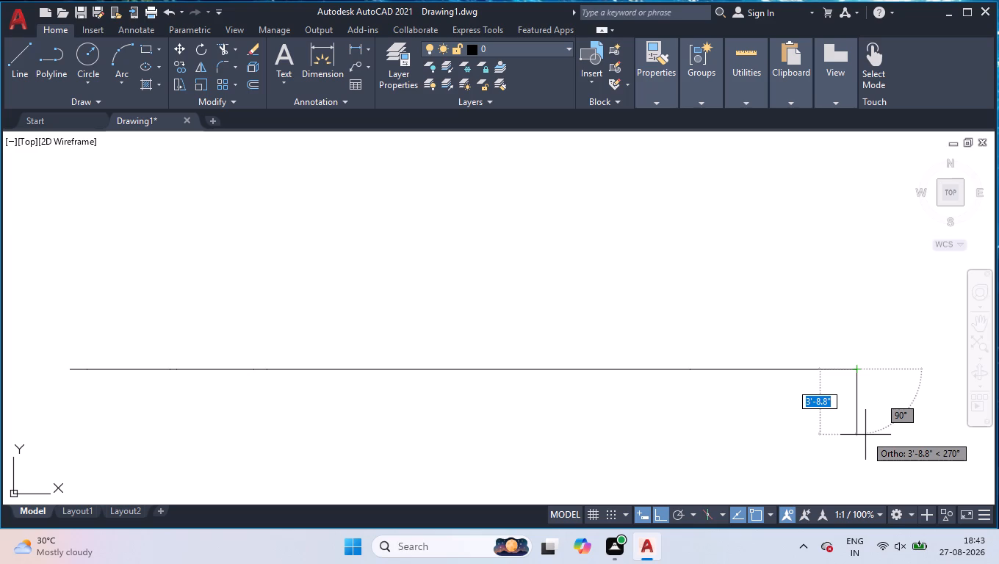
pyautogui.write("8'")
pyautogui.press('Return')
pyautogui.scroll(-3, 679, 141)
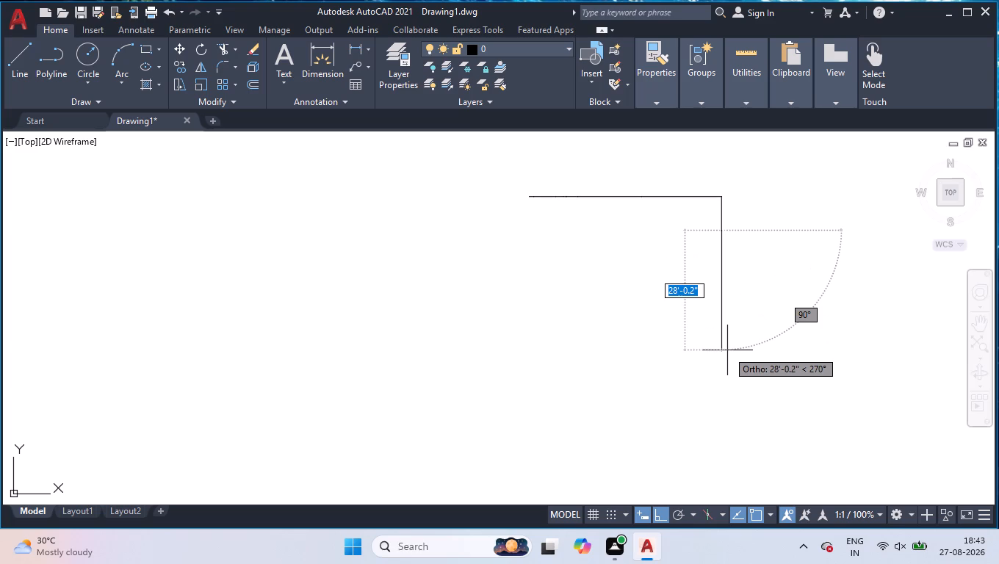
pyautogui.write('7\'6"')
pyautogui.press('Return')
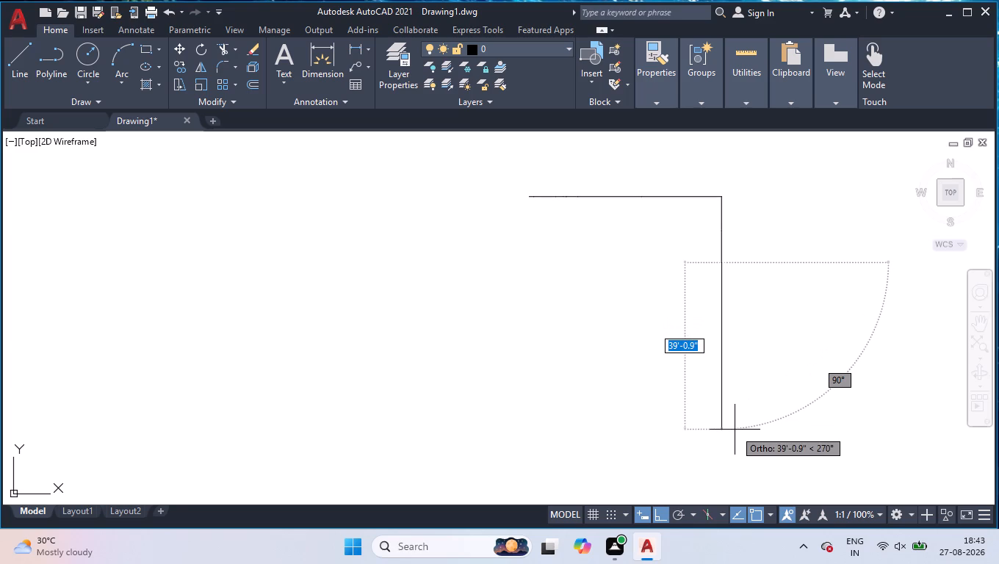
pyautogui.press('9')
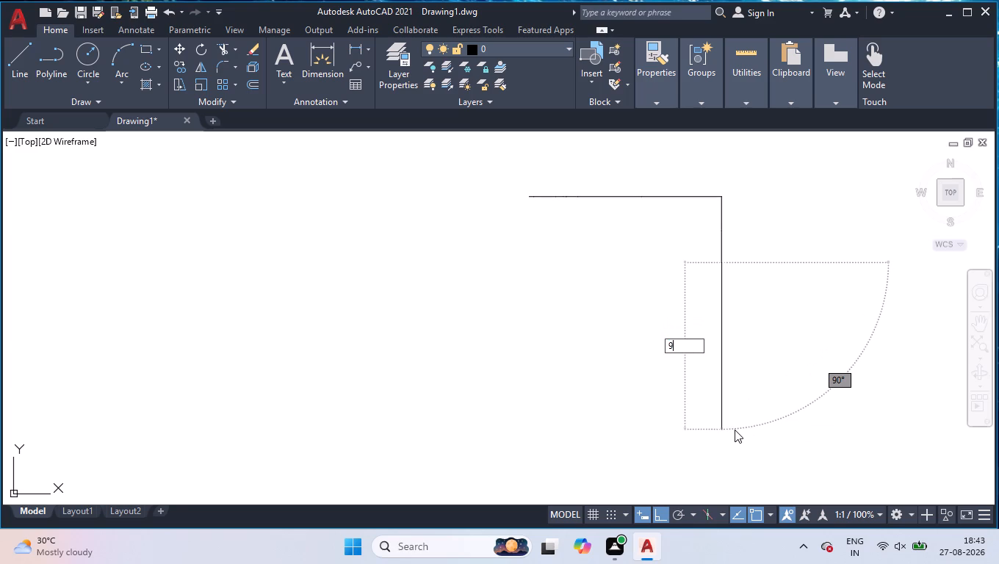
pyautogui.press('Return')
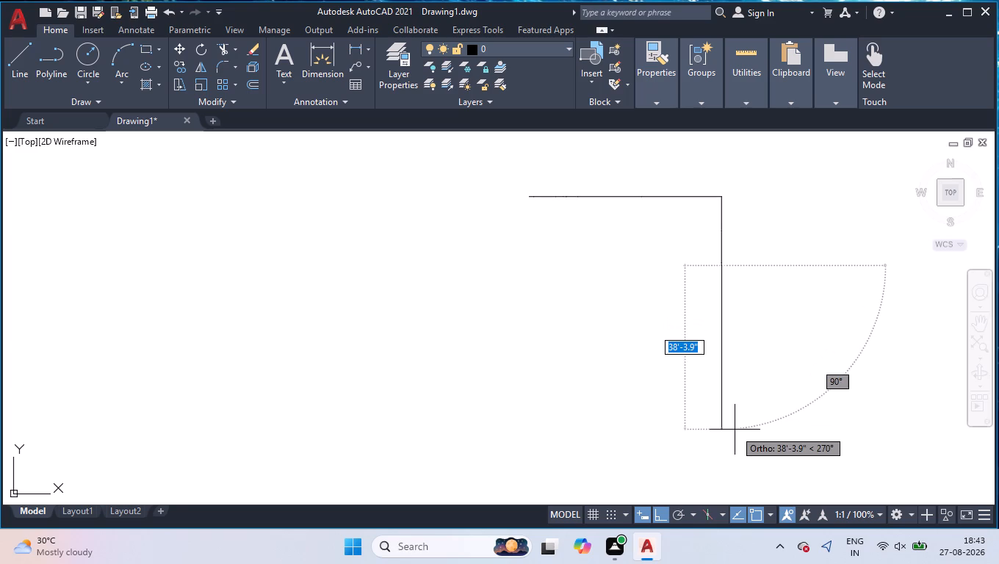
# Continue the vertical chain downward with consecutive segments of 11', 4.5" and 7'4.5".
pyautogui.write("11'")
pyautogui.press('Return')
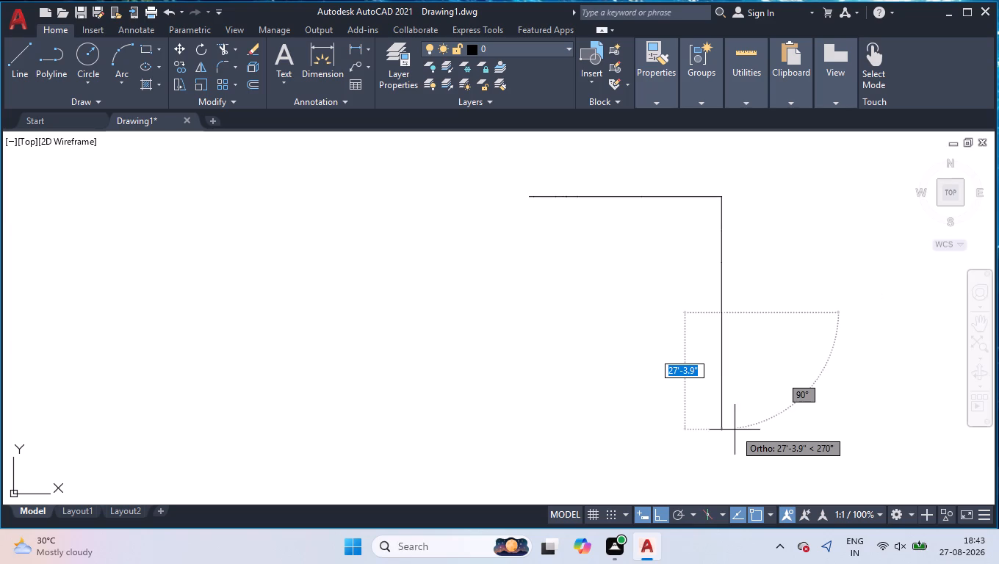
pyautogui.write('4.6')
pyautogui.press('BackSpace')
pyautogui.press('5')
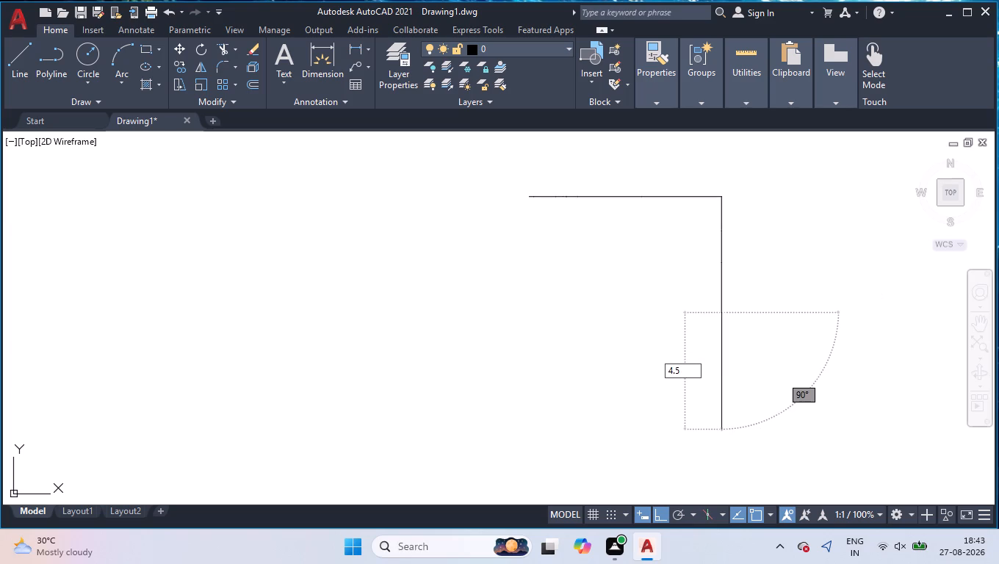
pyautogui.press('Return')
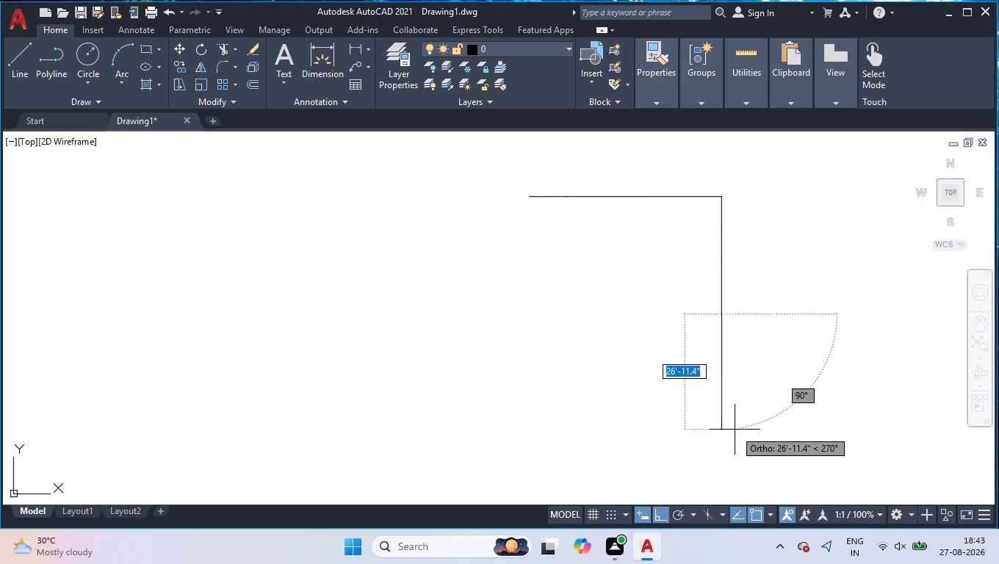
pyautogui.write("7'")
pyautogui.write('4.5')
pyautogui.press('Return')
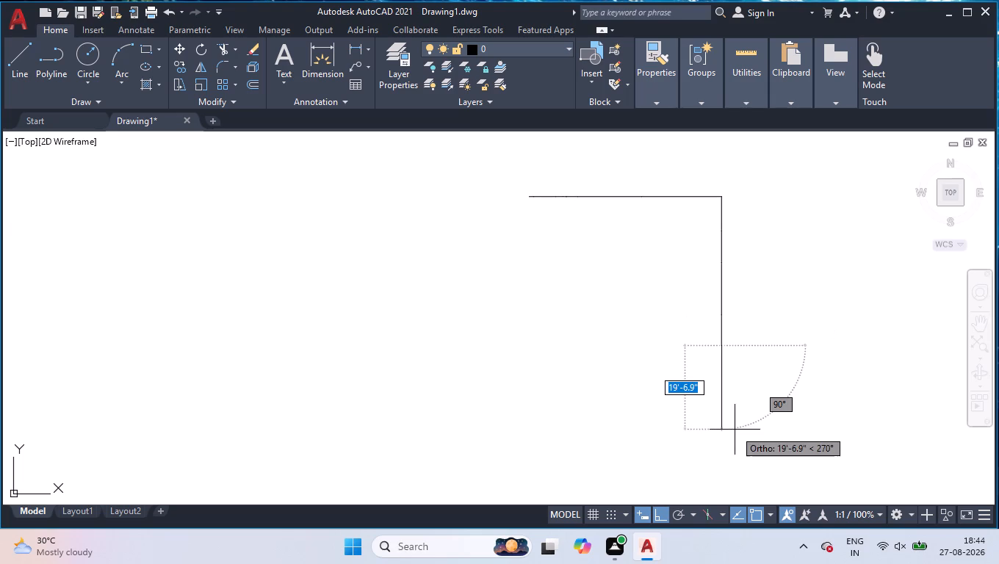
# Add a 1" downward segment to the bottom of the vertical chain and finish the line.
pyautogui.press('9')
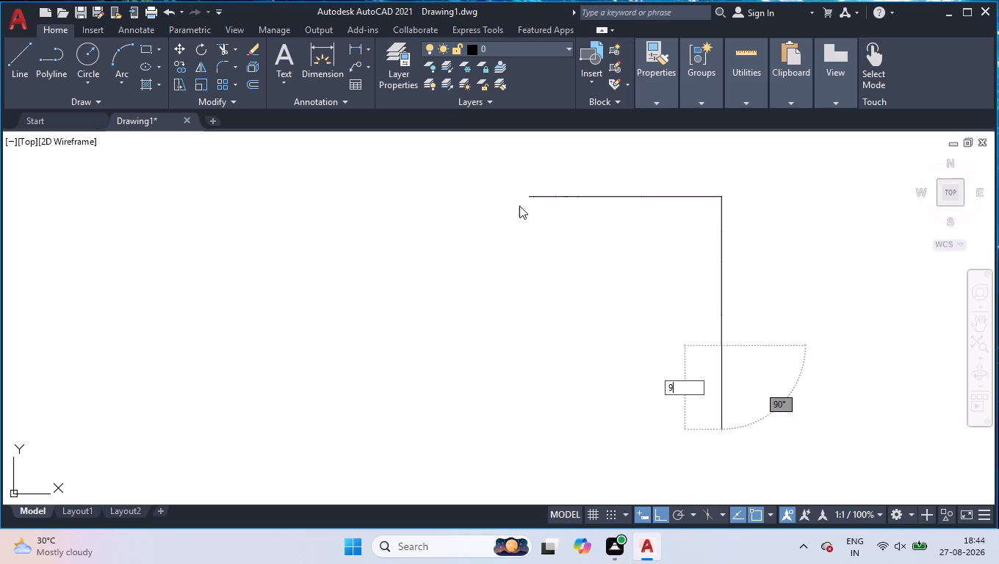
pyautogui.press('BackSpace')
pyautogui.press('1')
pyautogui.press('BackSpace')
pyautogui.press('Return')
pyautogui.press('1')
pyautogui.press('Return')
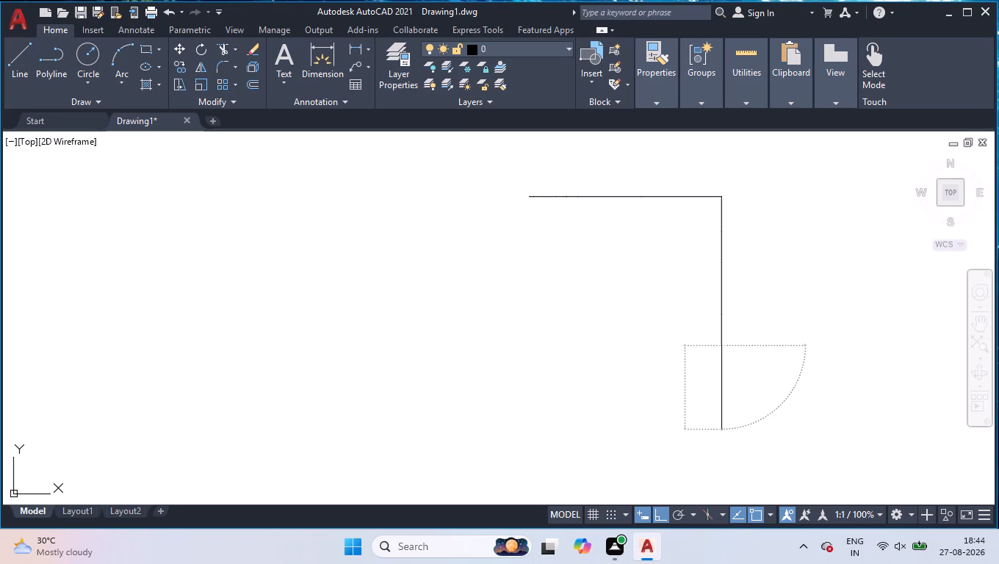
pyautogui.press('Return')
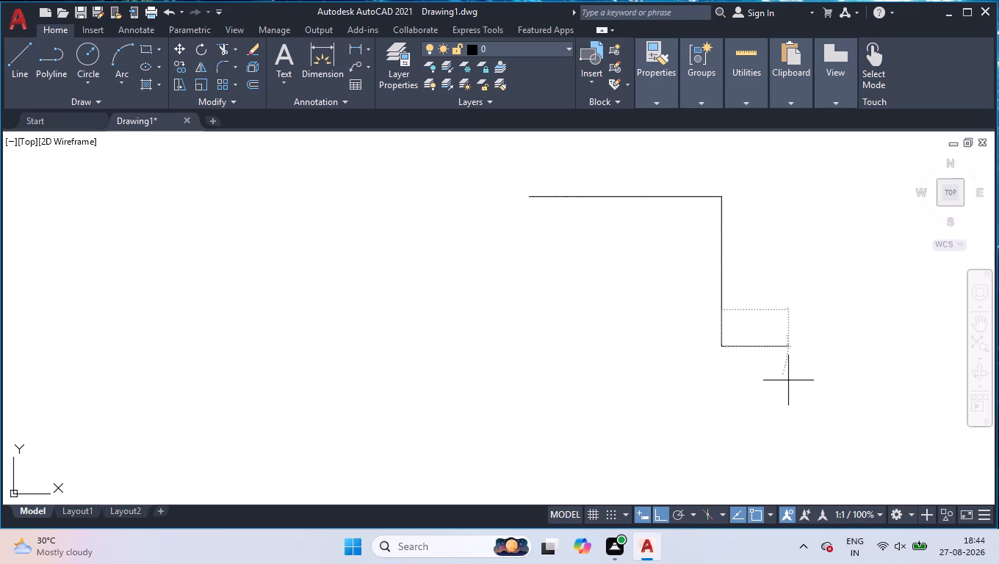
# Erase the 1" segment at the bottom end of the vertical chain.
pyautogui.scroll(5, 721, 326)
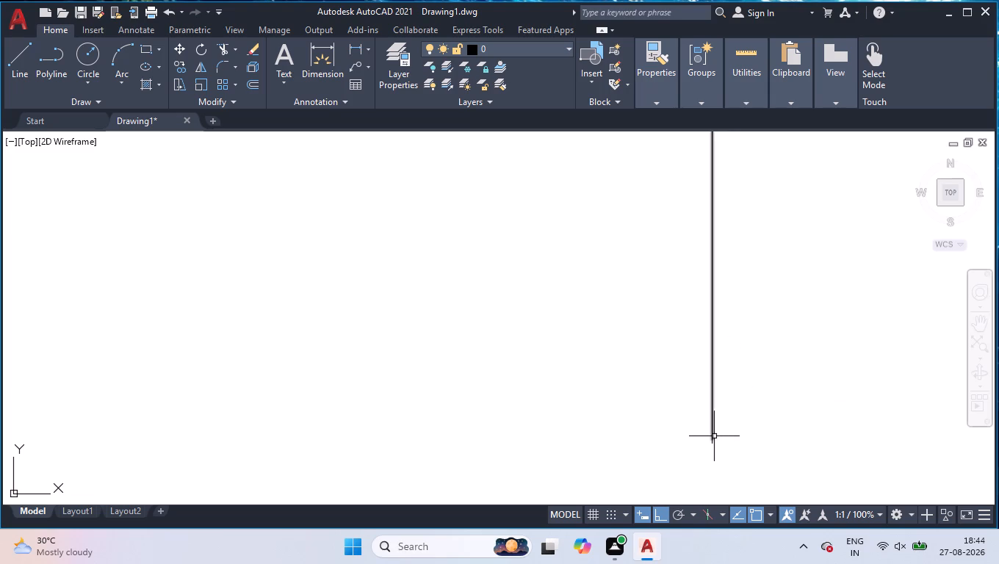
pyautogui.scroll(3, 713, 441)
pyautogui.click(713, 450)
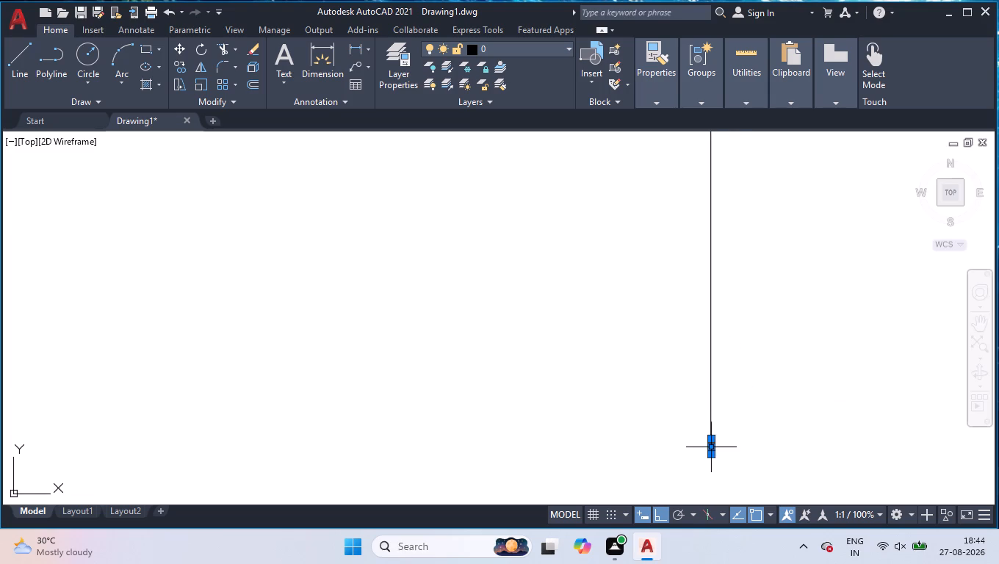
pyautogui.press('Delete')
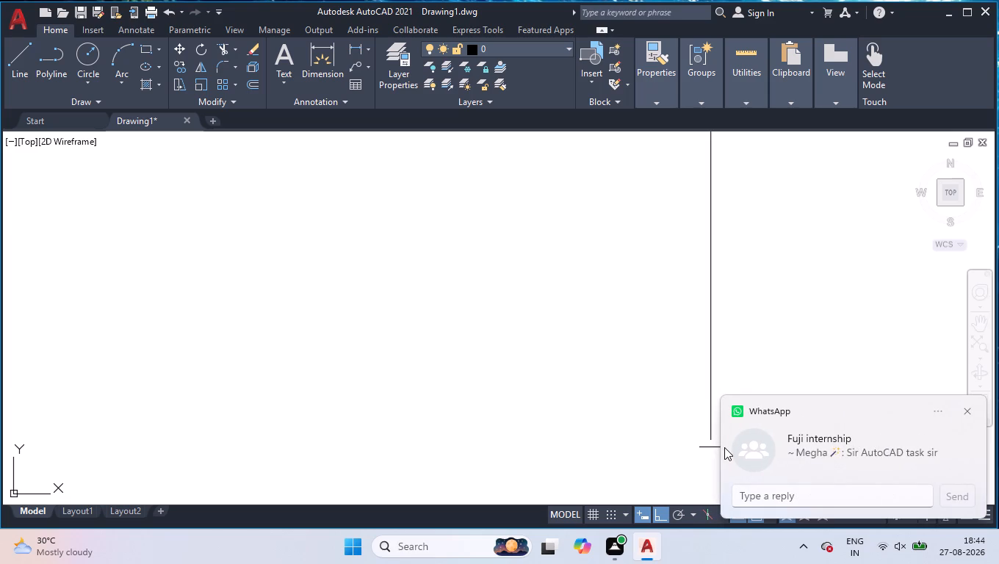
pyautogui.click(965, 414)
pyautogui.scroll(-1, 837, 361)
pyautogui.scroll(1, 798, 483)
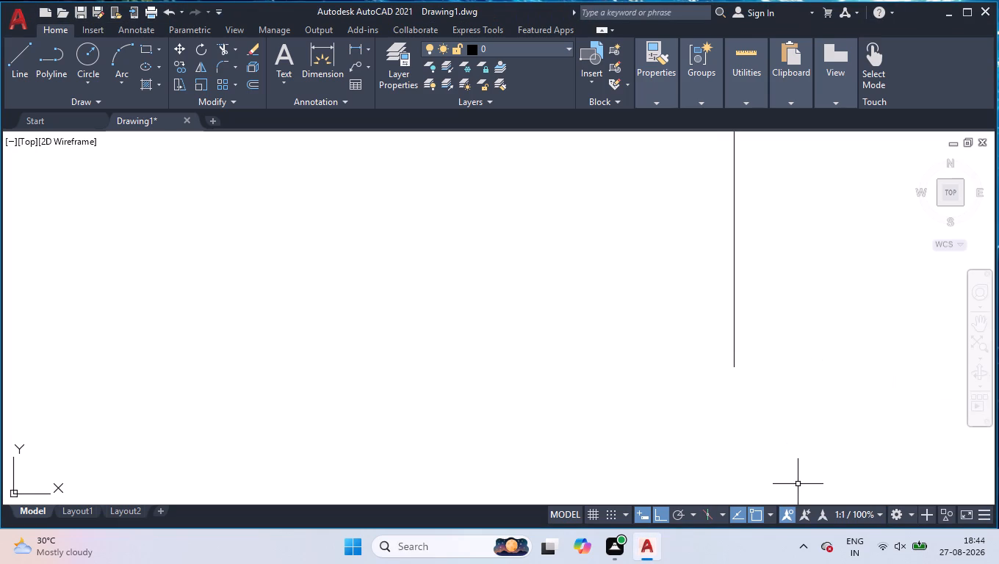
# Start a line at the bottom end of the vertical chain and draw a 9" segment downward.
pyautogui.press('l')
pyautogui.press('Return')
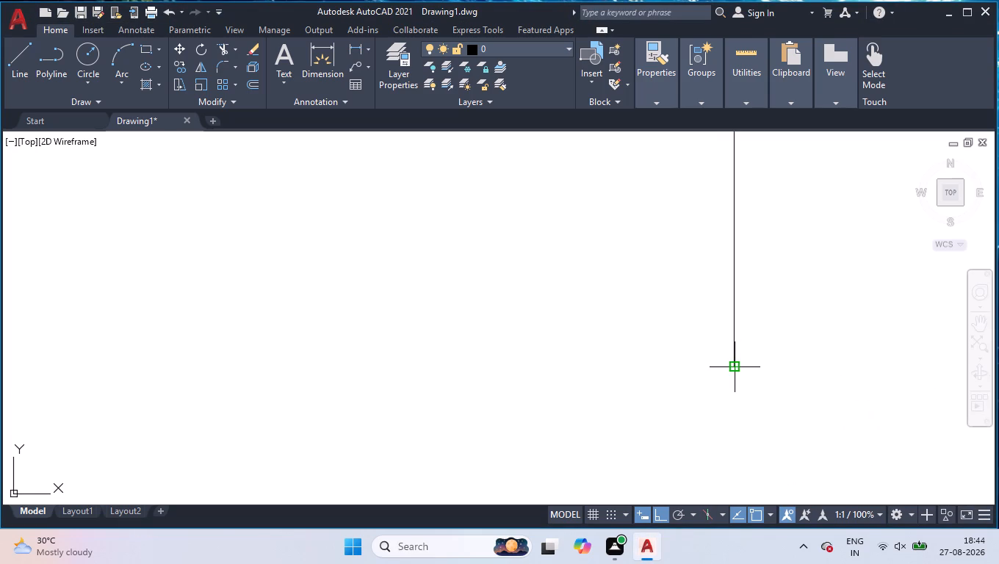
pyautogui.click(737, 367)
pyautogui.press('9')
pyautogui.press('Return')
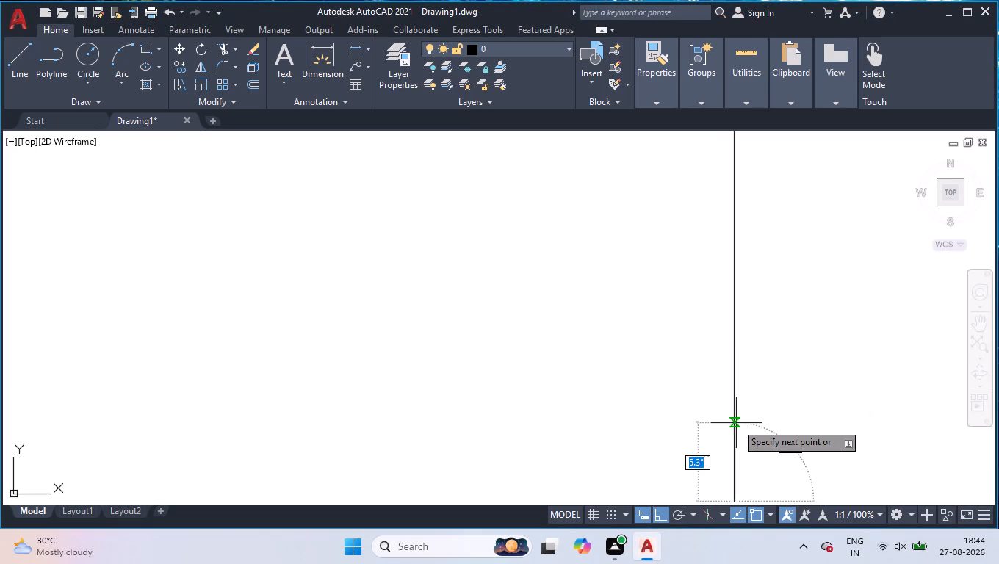
# Turn the line to the left at the bottom corner with consecutive segments of 9", 3" and 1'6".
pyautogui.scroll(-2, 801, 380)
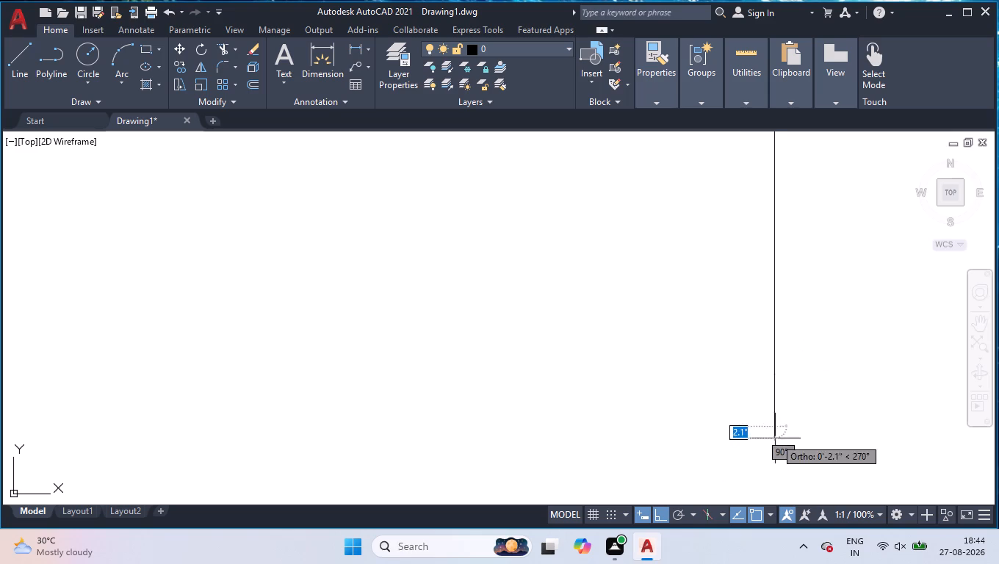
pyautogui.scroll(2, 776, 433)
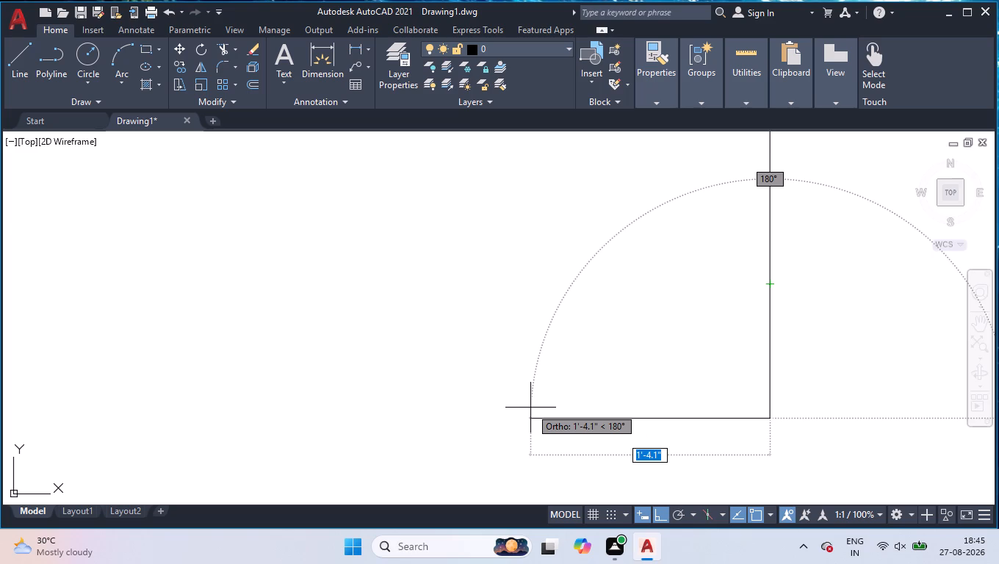
pyautogui.press('9')
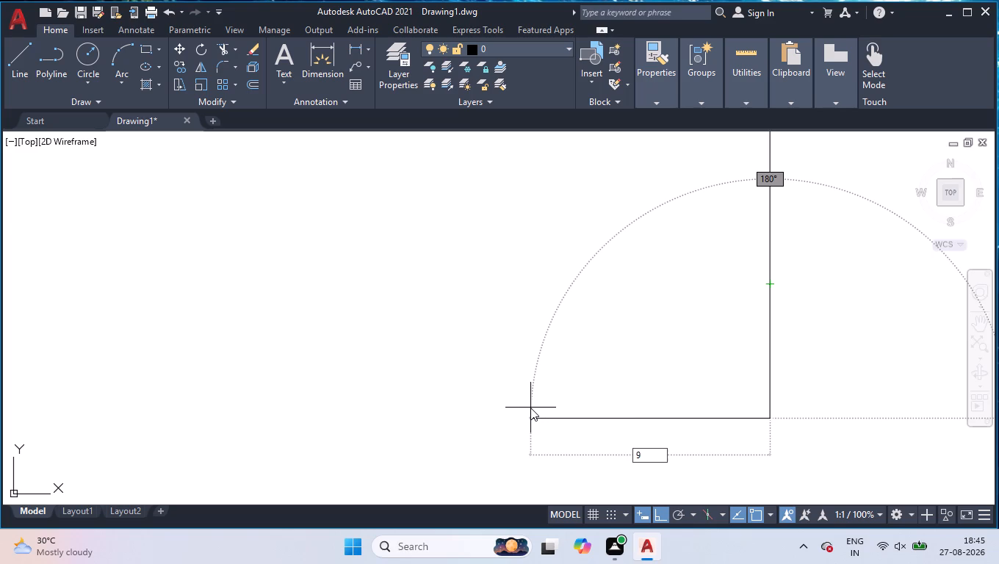
pyautogui.press('Return')
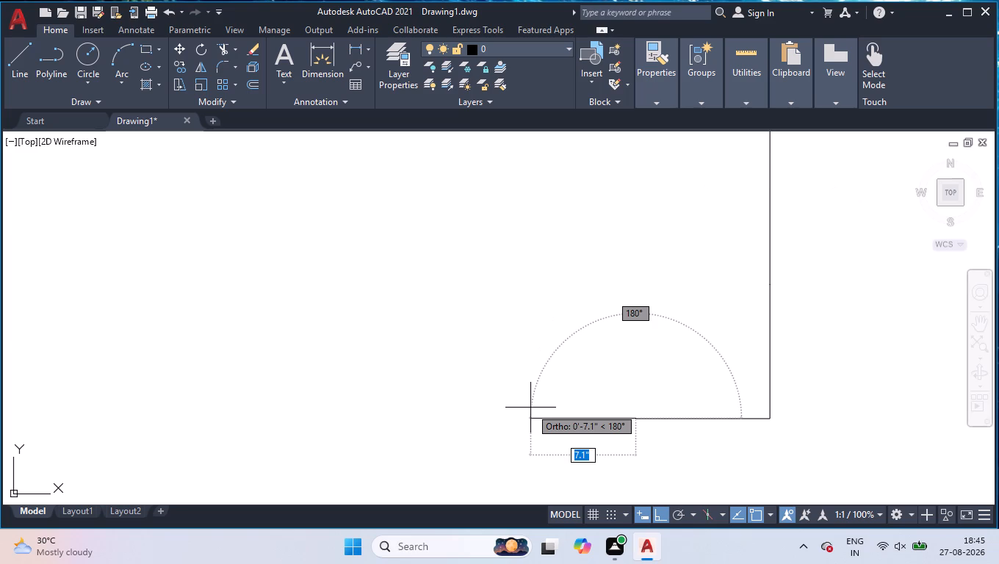
pyautogui.press('3')
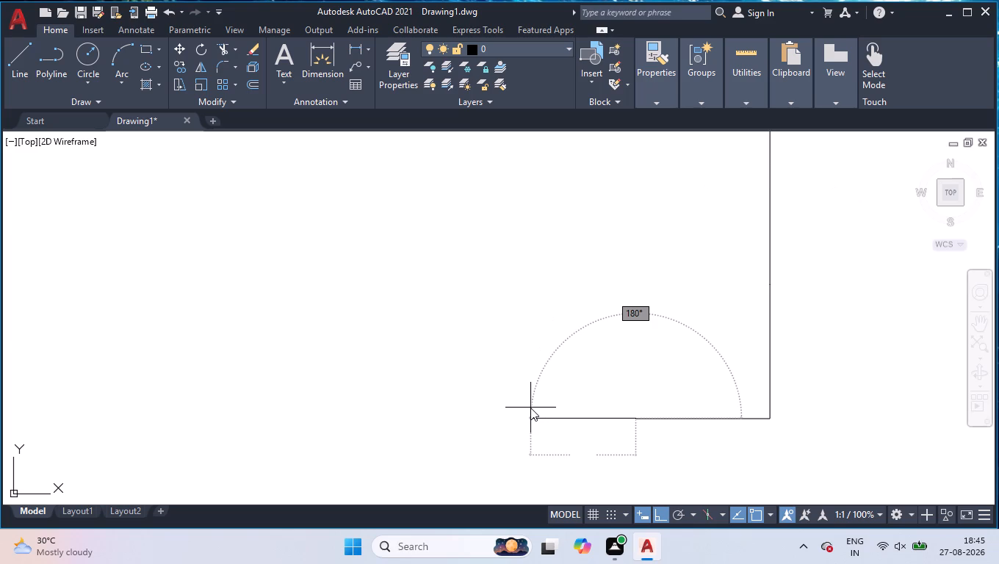
pyautogui.press('Return')
pyautogui.write("1'6")
pyautogui.press('Return')
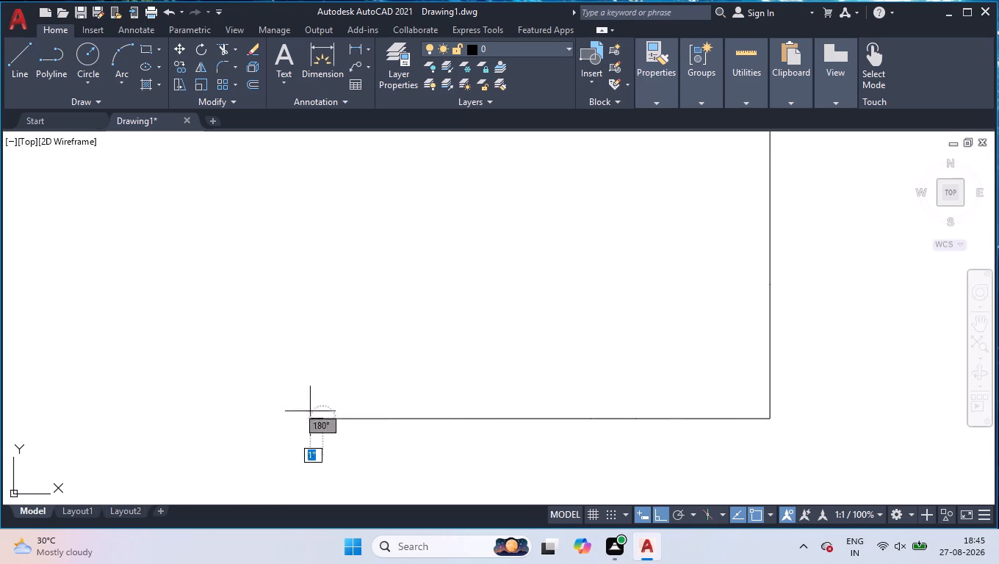
# Continue the bottom chain leftward with consecutive segments of 2'9", 3' and 6".
pyautogui.scroll(-4, 336, 404)
pyautogui.scroll(-5, 420, 375)
pyautogui.scroll(2, 295, 364)
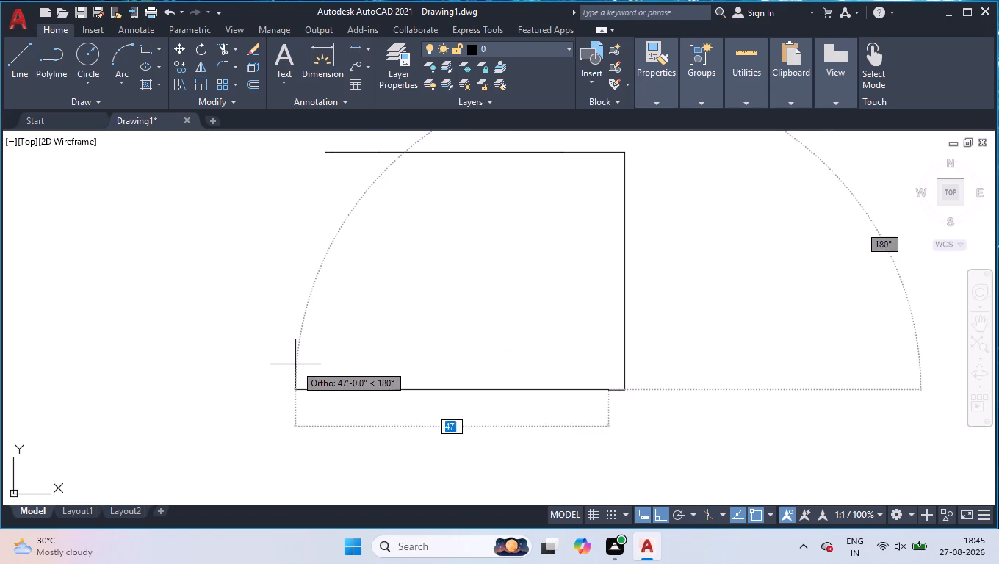
pyautogui.scroll(1, 295, 364)
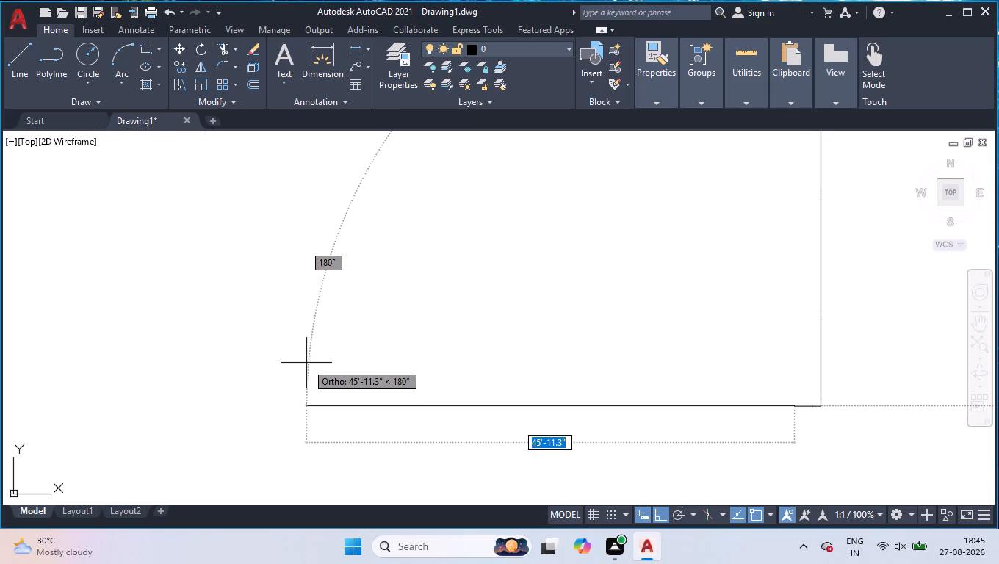
pyautogui.write("2'9")
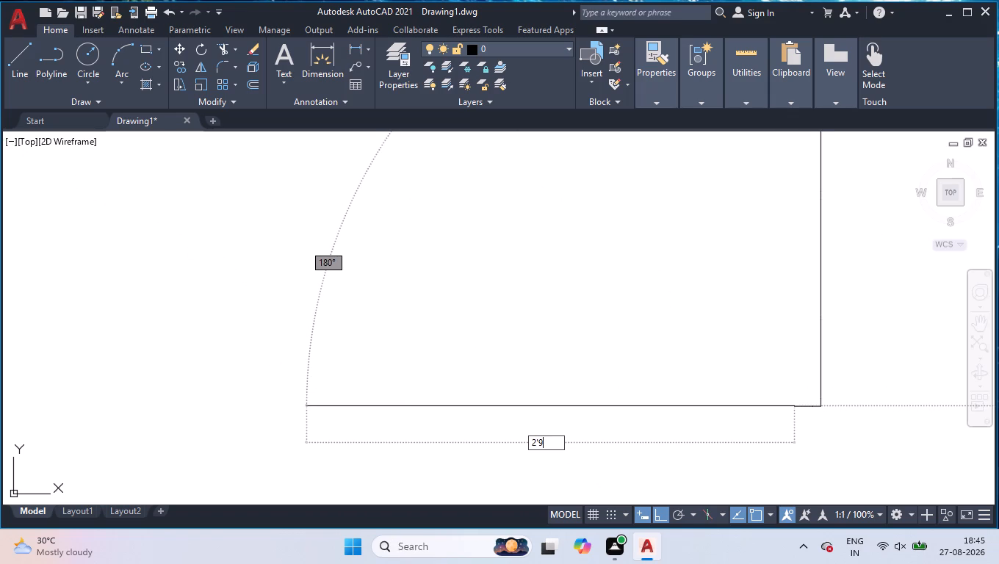
pyautogui.press('Return')
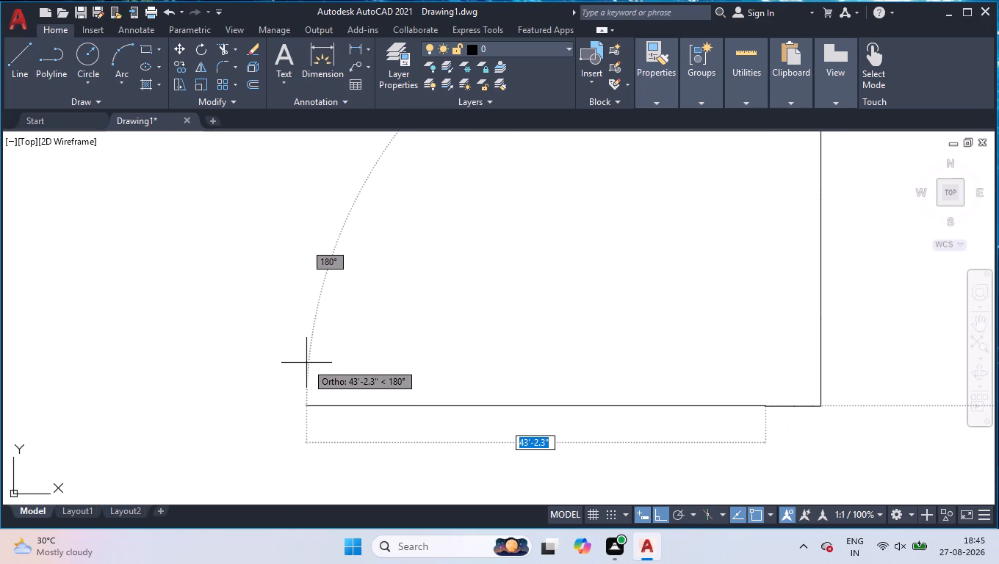
pyautogui.write("3'")
pyautogui.press('Return')
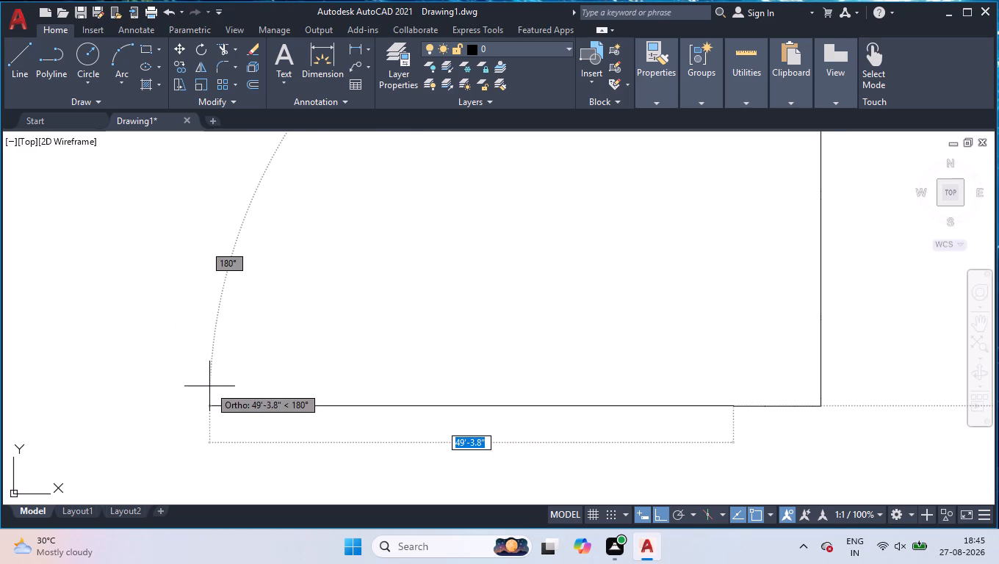
pyautogui.press('6')
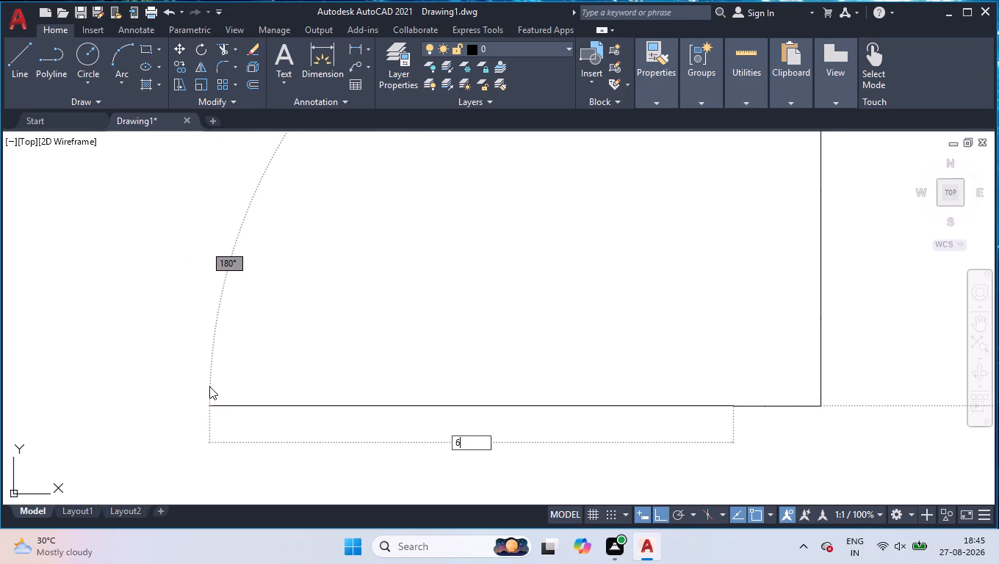
pyautogui.press('Return')
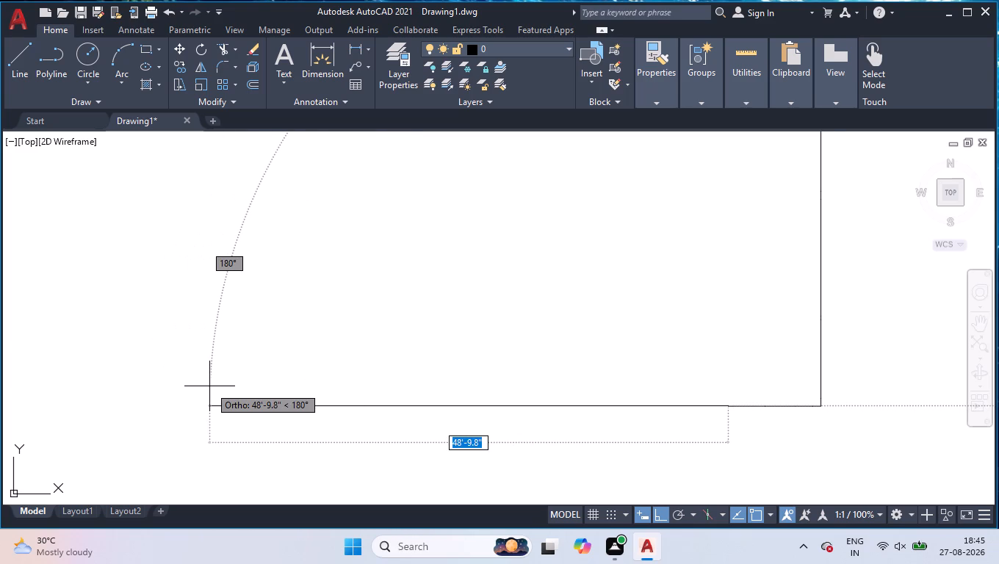
# Extend the bottom chain leftward with consecutive segments of 4.5", 1'1.5", 1" and 2".
pyautogui.write('4.')
pyautogui.press('5')
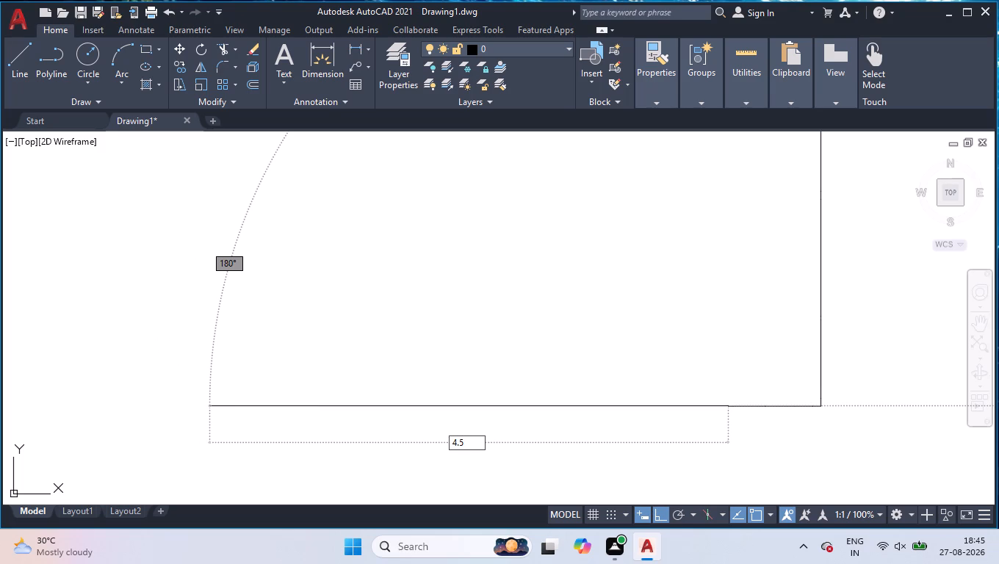
pyautogui.press('Return')
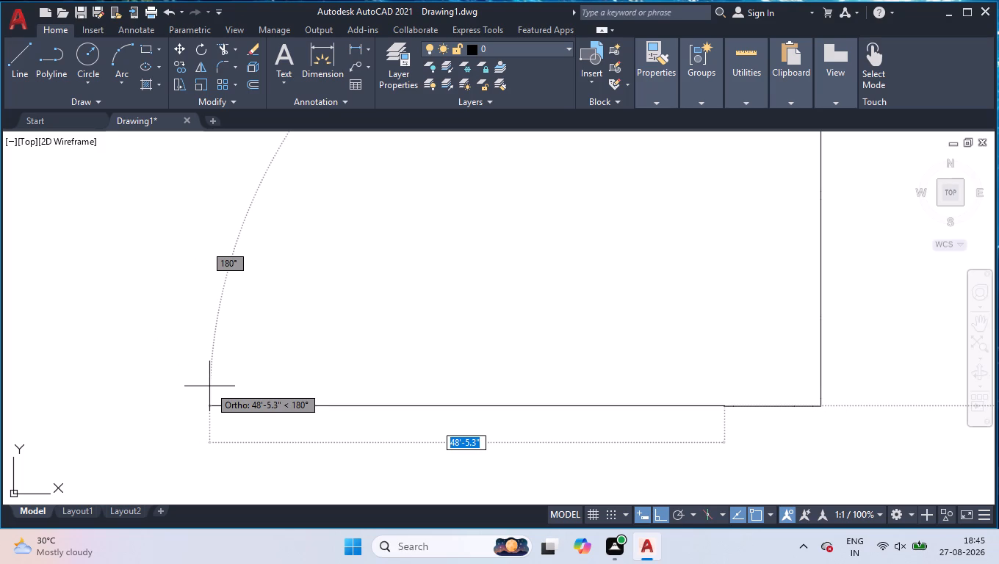
pyautogui.write("1'1.5")
pyautogui.press('Return')
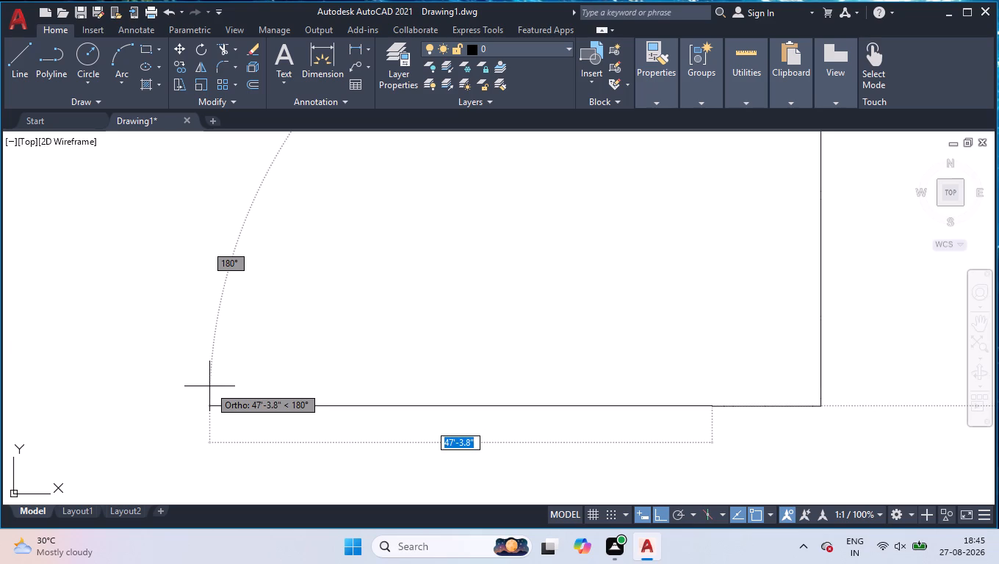
pyautogui.press('1')
pyautogui.press('Return')
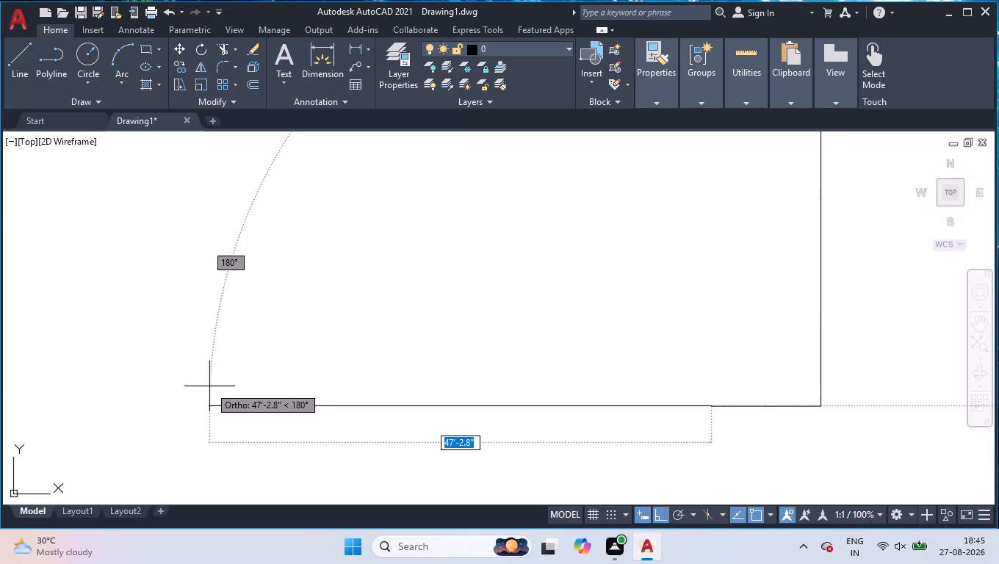
pyautogui.press('2')
pyautogui.press('Return')
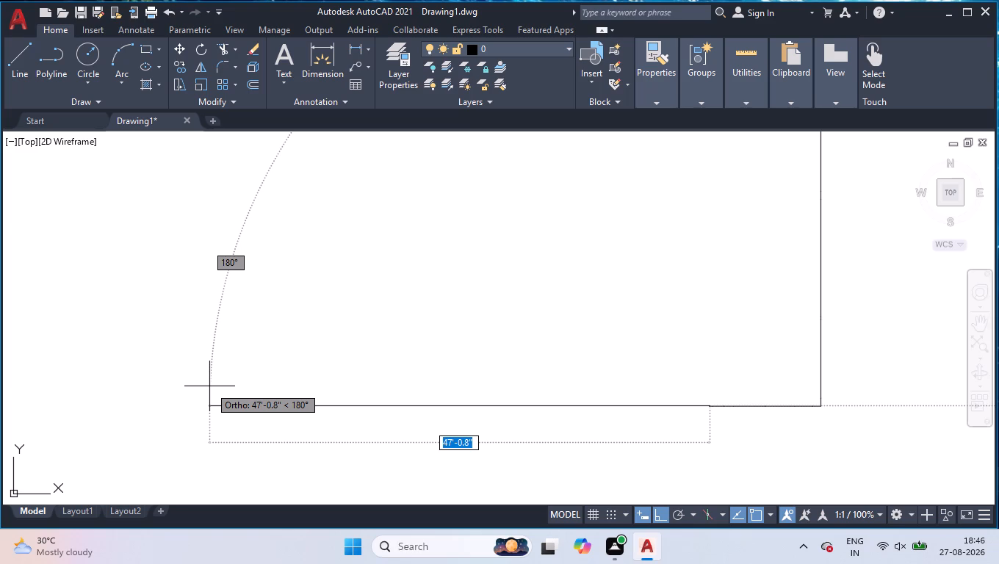
# Continue the bottom chain leftward with consecutive segments of 5'6", 4.5", 6" and 2'.
pyautogui.write("5'6")
pyautogui.press('Return')
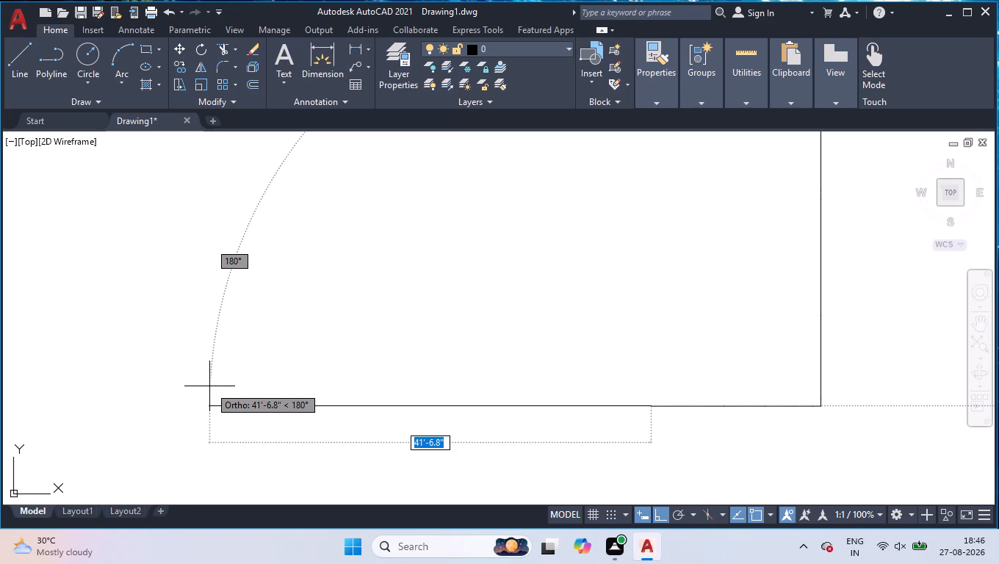
pyautogui.write('4.5')
pyautogui.press('Return')
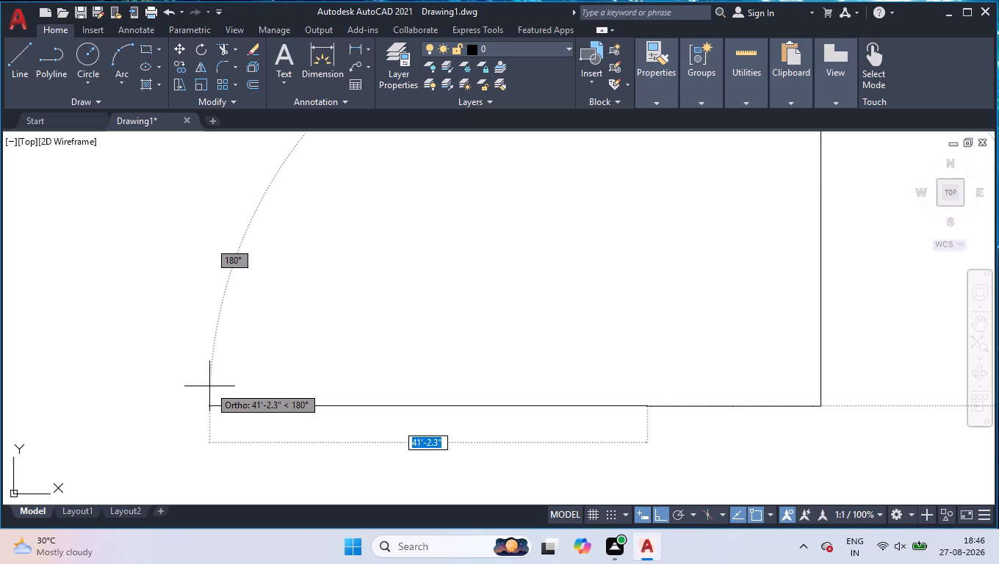
pyautogui.press('6')
pyautogui.press('Return')
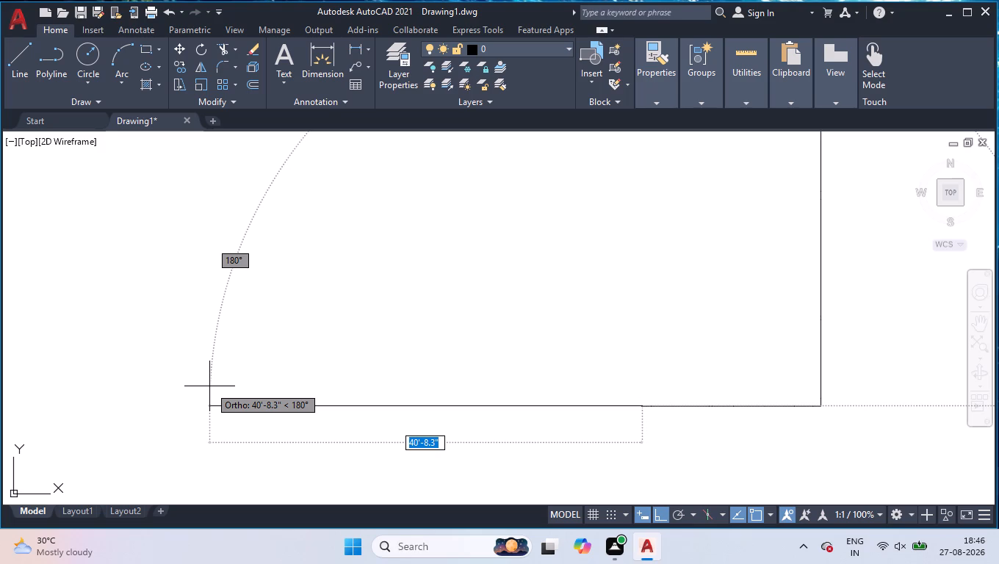
pyautogui.write("2'")
pyautogui.press('Return')
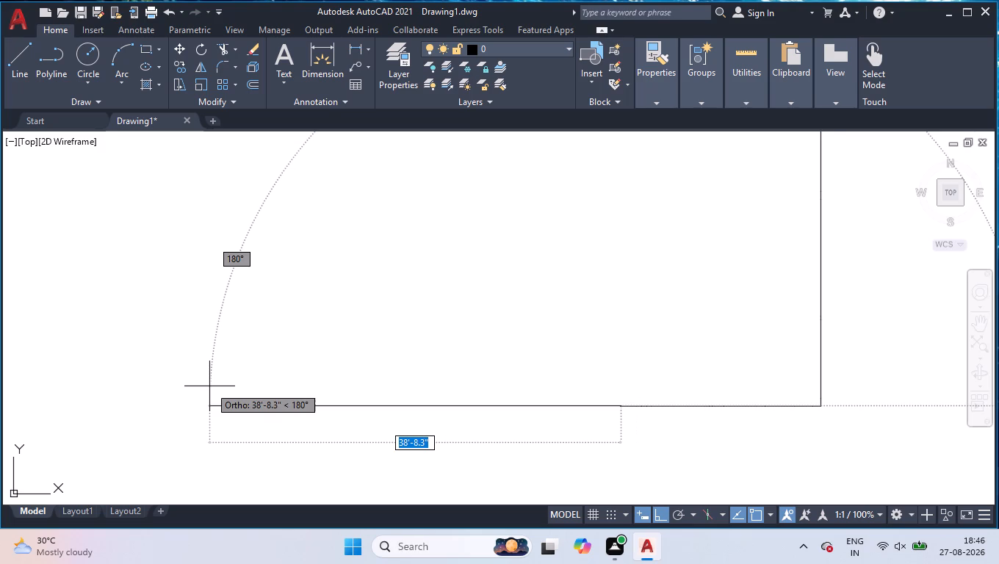
# Extend the bottom chain leftward with consecutive segments of 10'1.5", 2' and 6".
pyautogui.write("10'1.5")
pyautogui.press('Return')
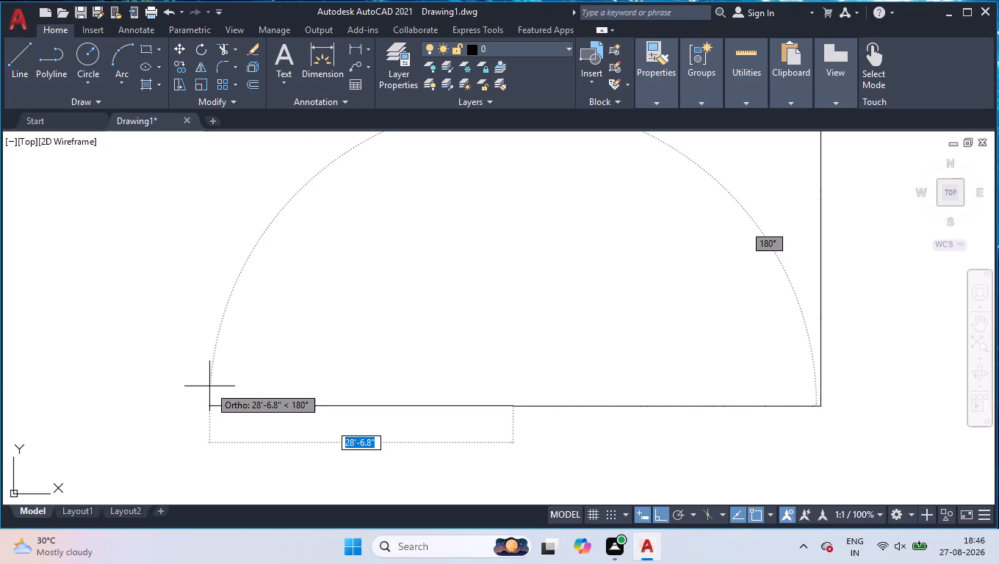
pyautogui.write("2'")
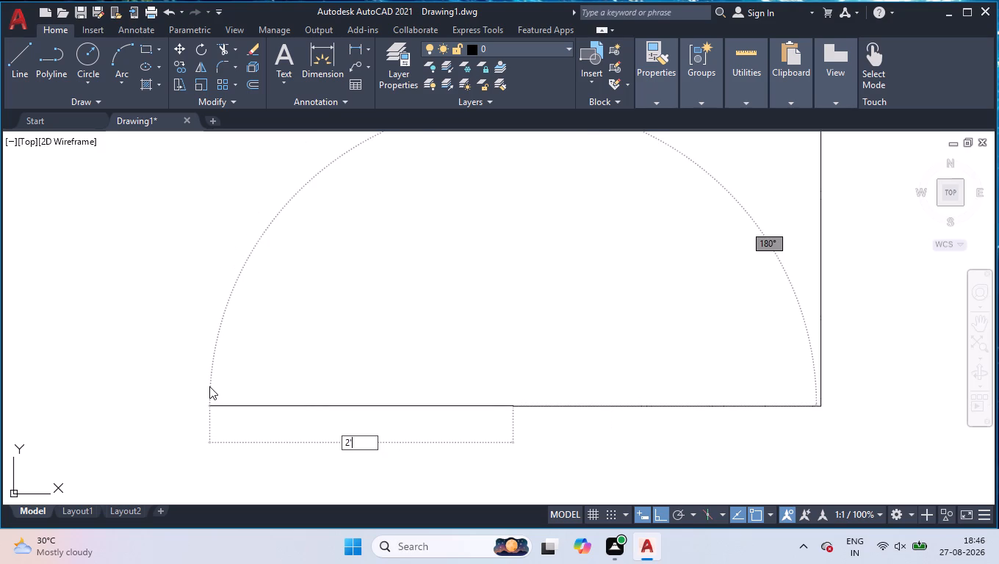
pyautogui.press('Return')
pyautogui.press('6')
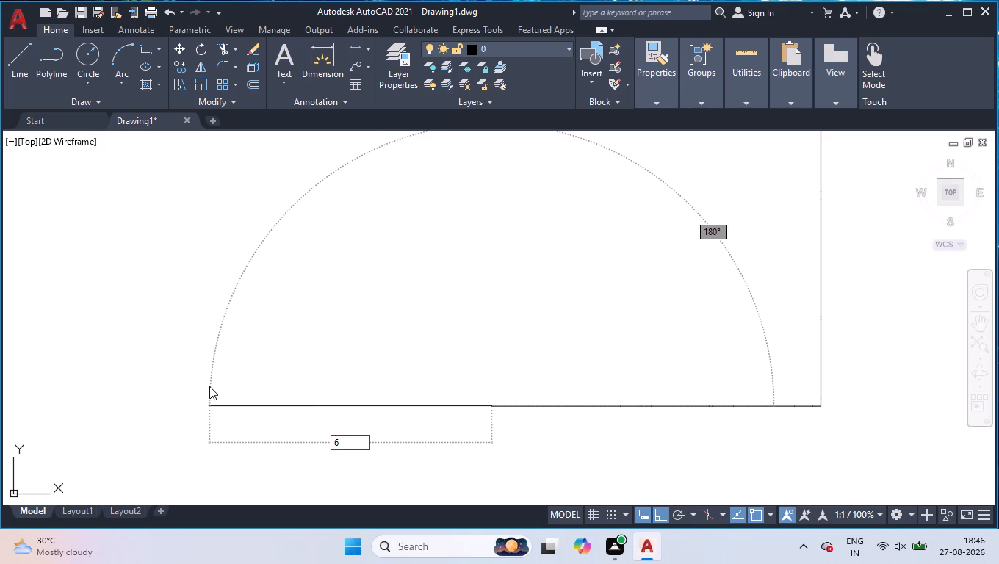
pyautogui.press('Return')
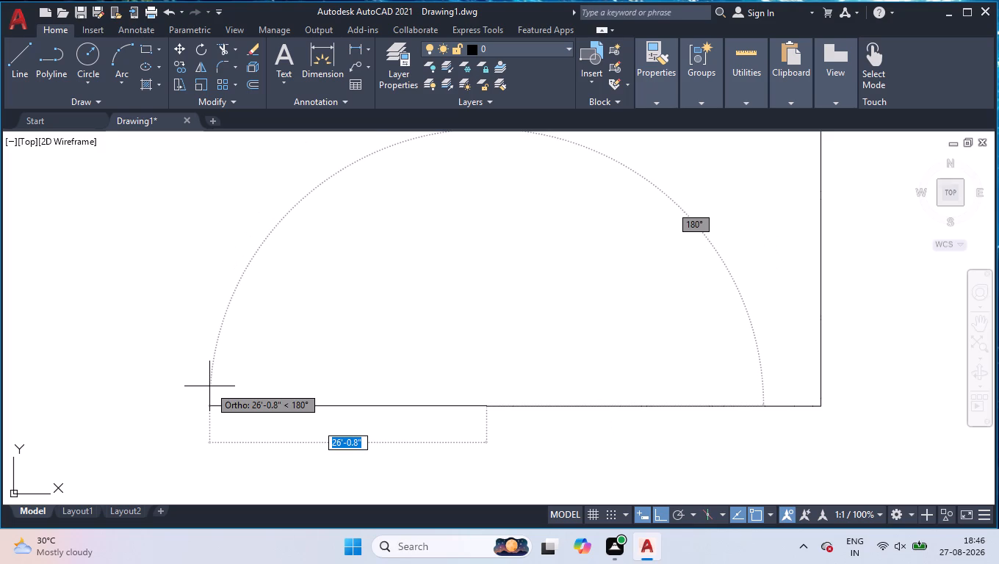
# Continue the bottom chain leftward with consecutive segments of 4.5", 4.5", 6" and 6'.
pyautogui.write('4.5')
pyautogui.press('Return')
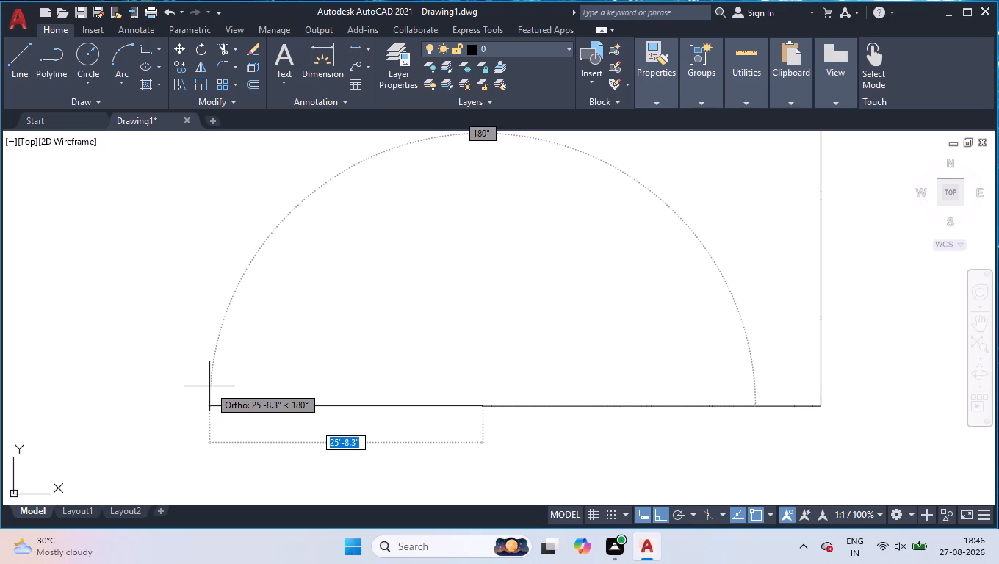
pyautogui.write('4.5')
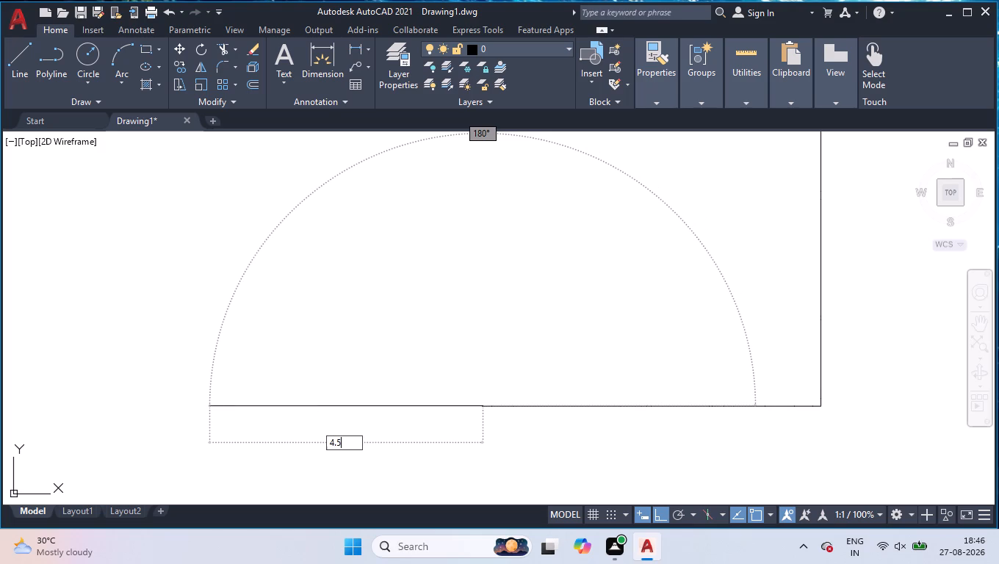
pyautogui.press('Return')
pyautogui.press('6')
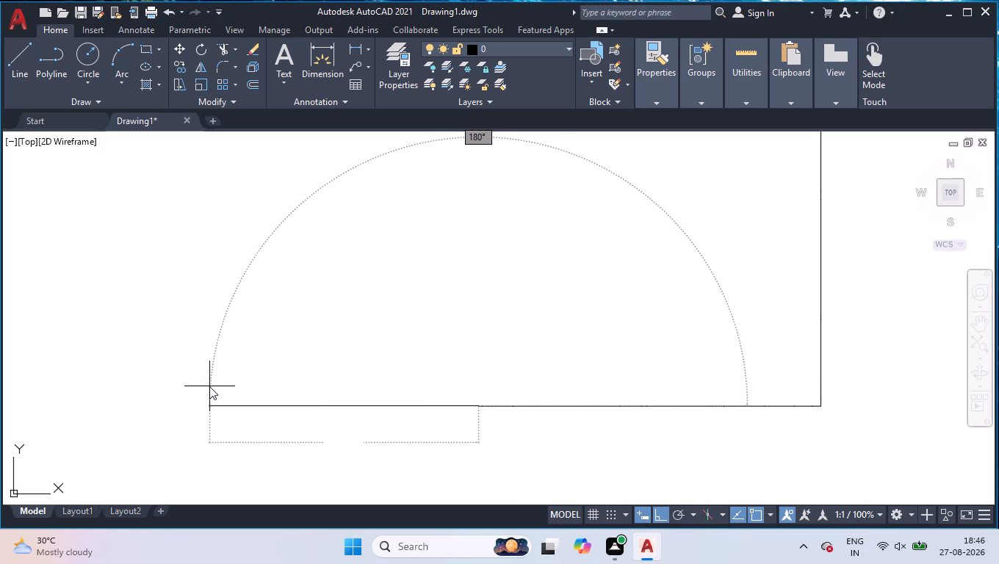
pyautogui.press('Return')
pyautogui.write("6'")
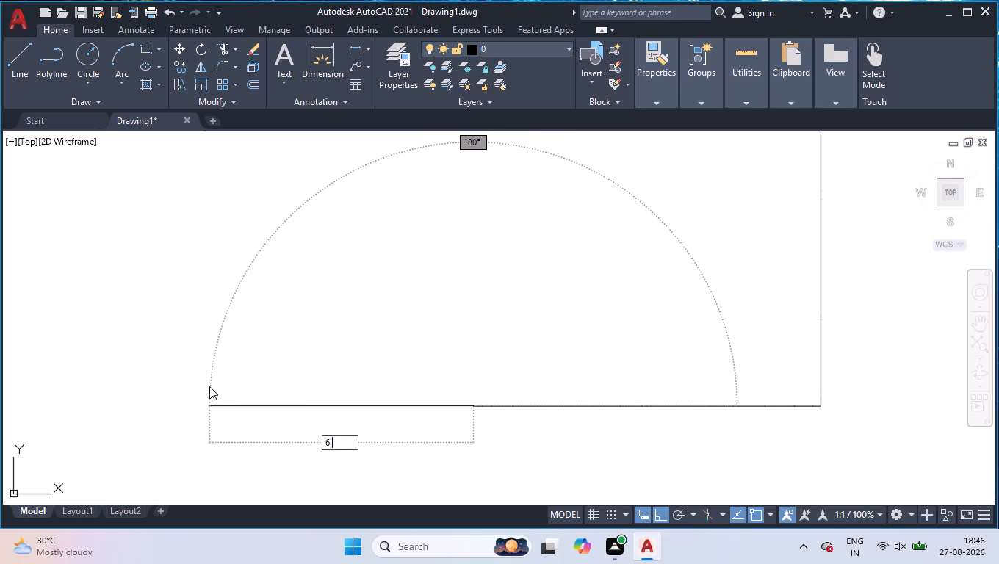
pyautogui.press('Return')
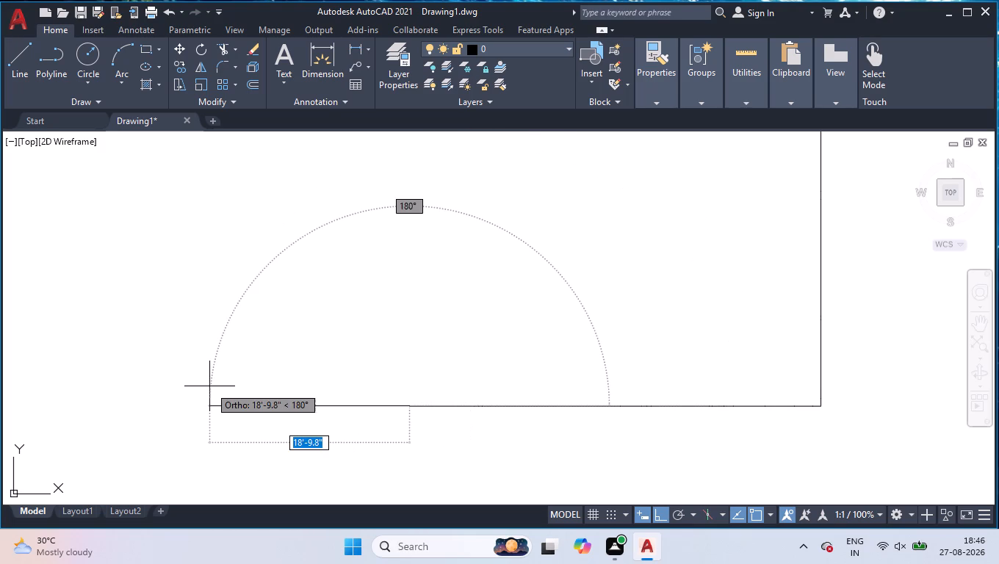
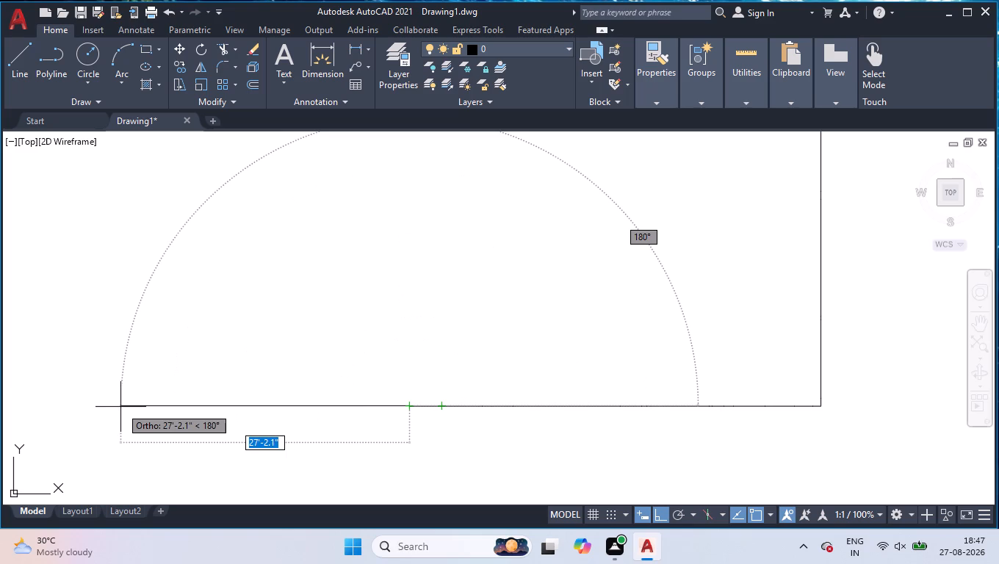
# Finish the bottom chain leftward with consecutive segments of 12'4.5" and 9".
pyautogui.write('12')
pyautogui.write("'4.5")
pyautogui.press('Return')
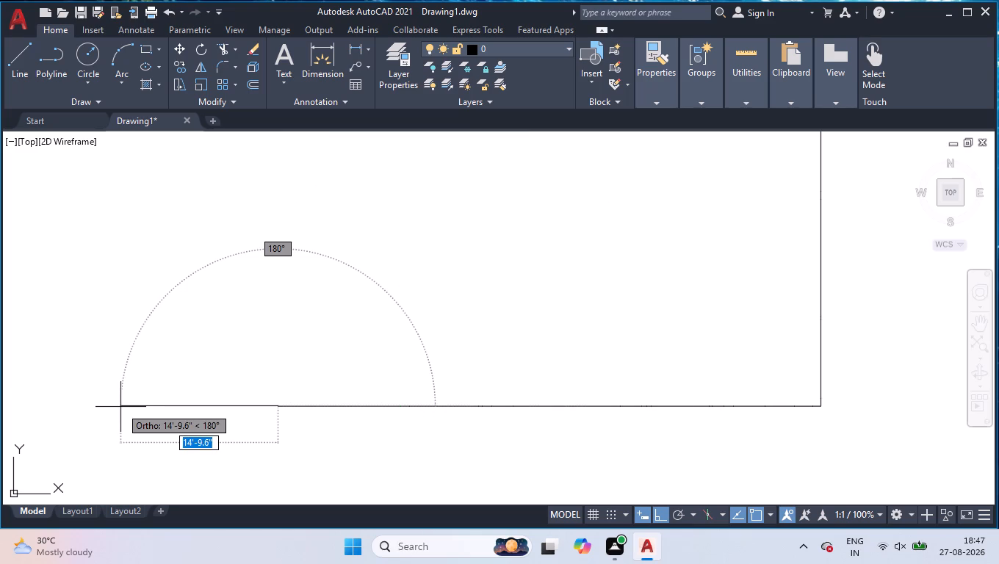
pyautogui.scroll(-1, 267, 349)
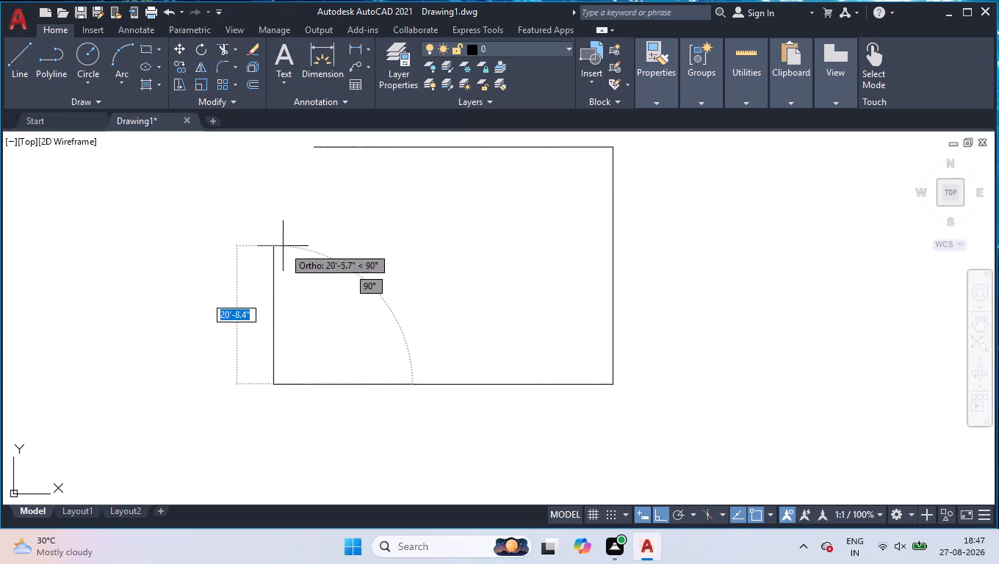
pyautogui.scroll(1, 265, 137)
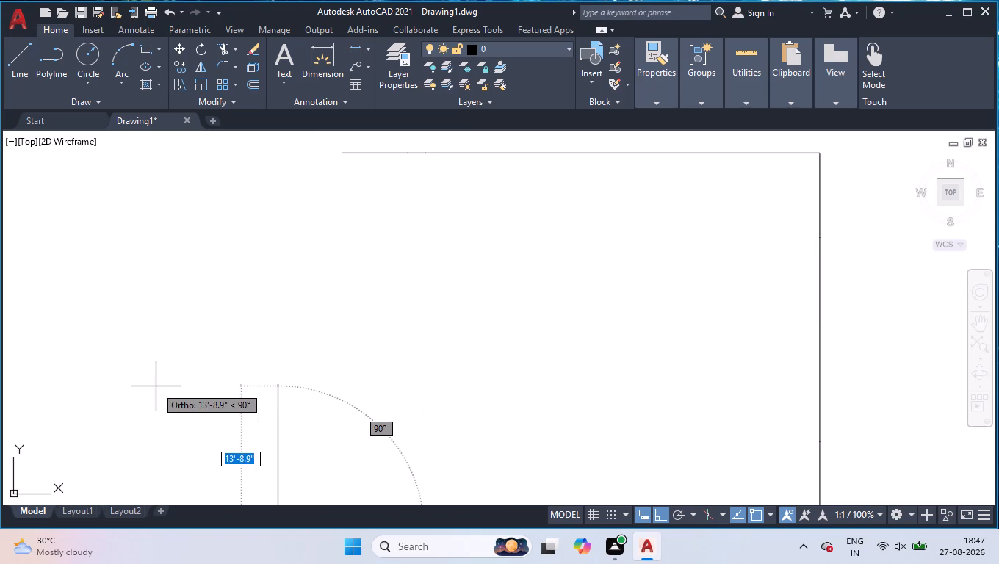
pyautogui.scroll(-2, 264, 356)
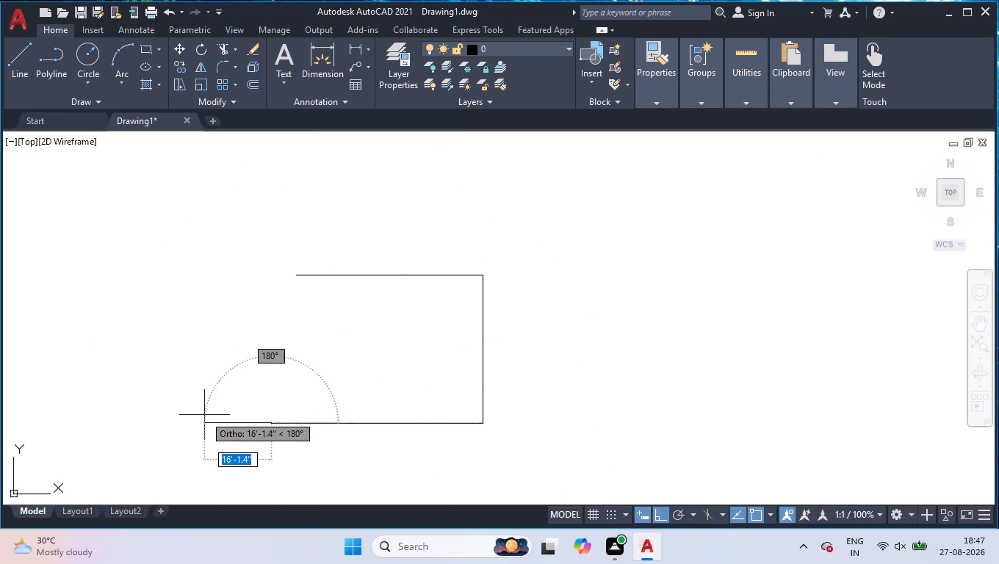
pyautogui.press('9')
pyautogui.press('Return')
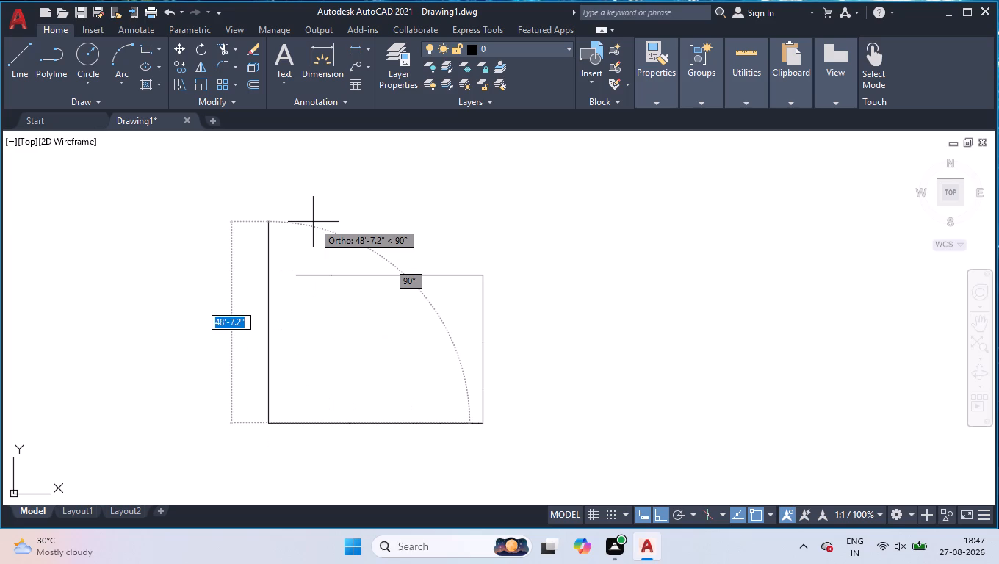
# Start the left side of the outline upward with consecutive segments of 9", 1' and 7'6".
pyautogui.press('9')
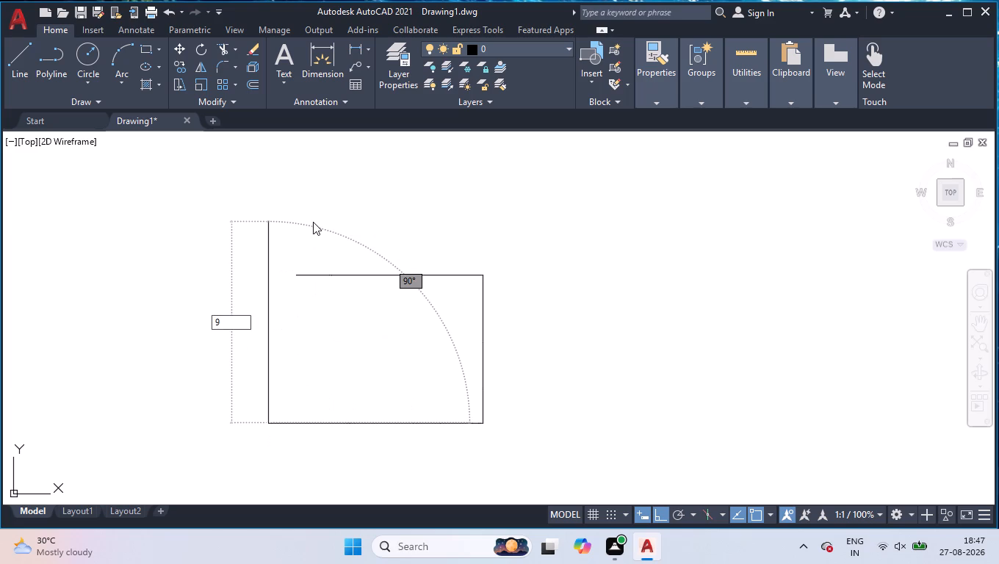
pyautogui.press('Return')
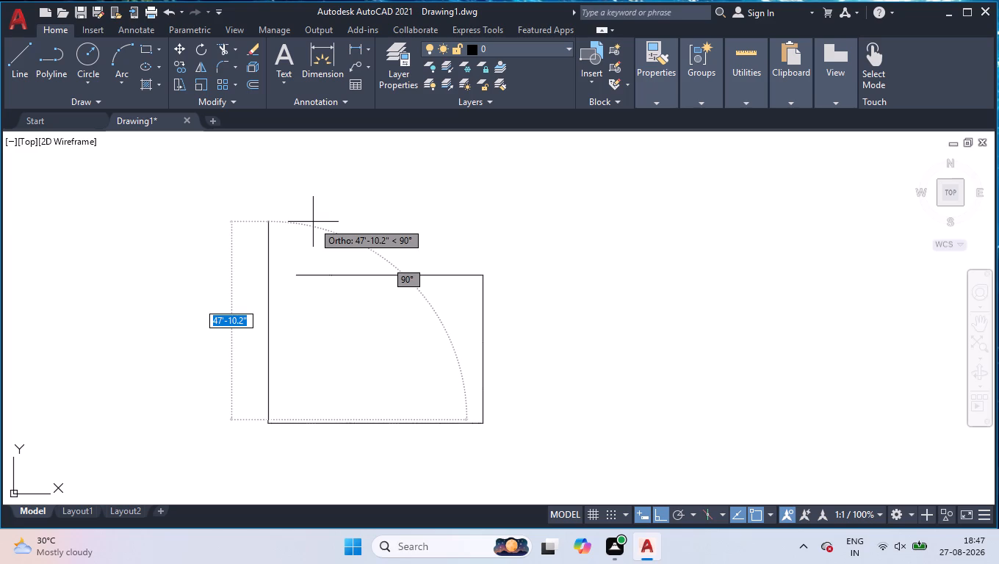
pyautogui.write("1'")
pyautogui.press('Return')
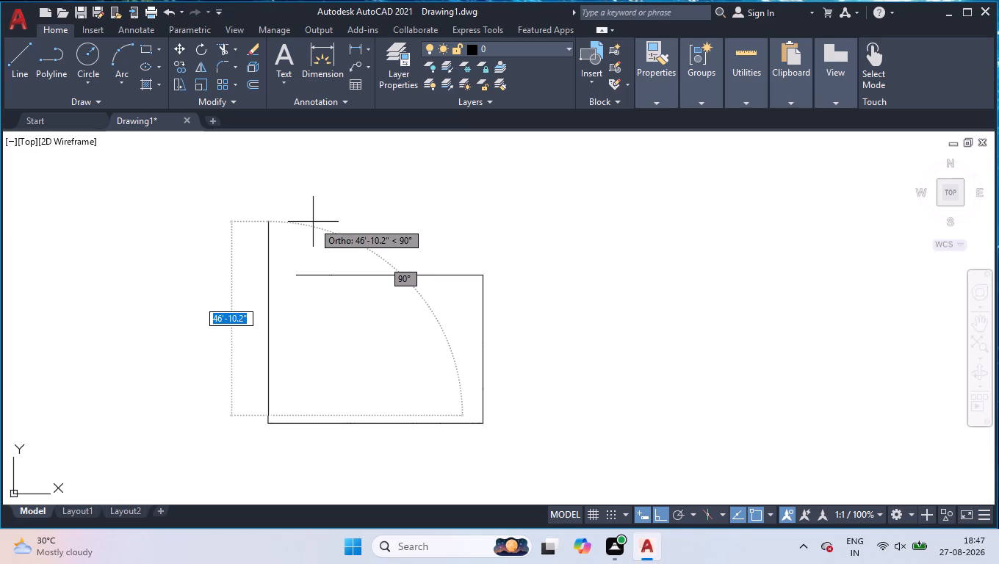
pyautogui.press('6')
pyautogui.press('BackSpace')
pyautogui.press('7')
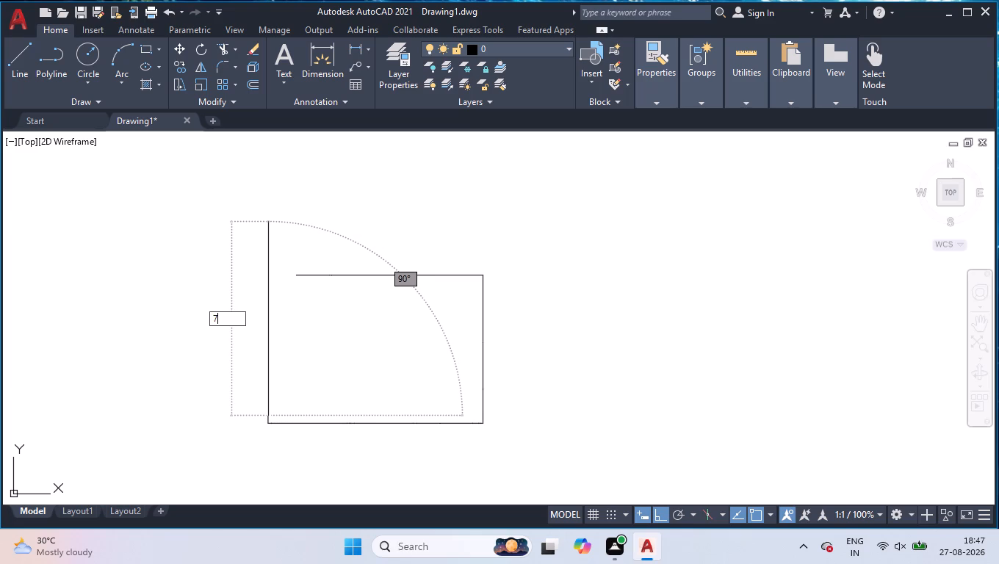
pyautogui.write("'6")
pyautogui.press('Return')
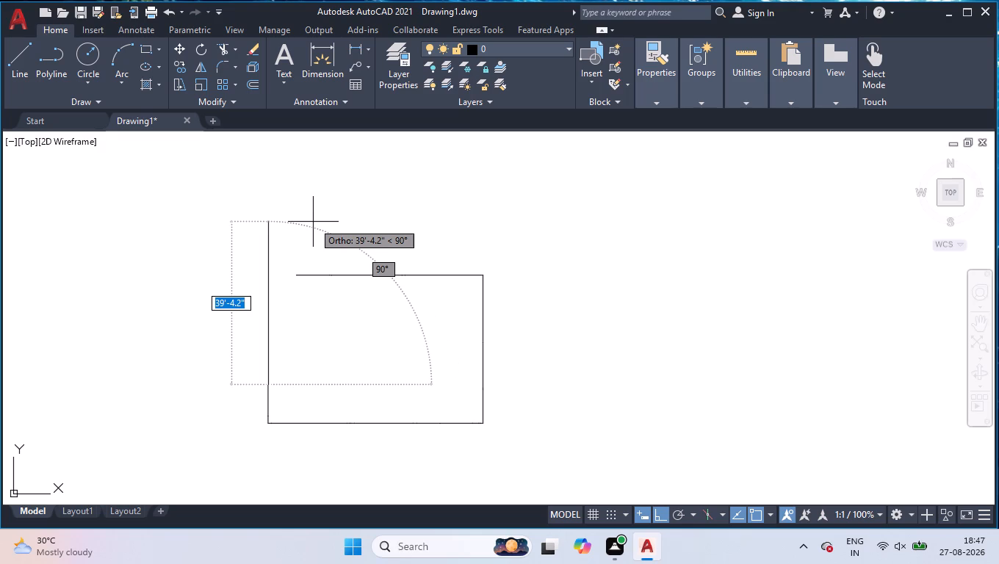
# Continue the left side upward with consecutive segments of 3', 6", 1' and 4.5".
pyautogui.write("3'")
pyautogui.press('Return')
pyautogui.press('6')
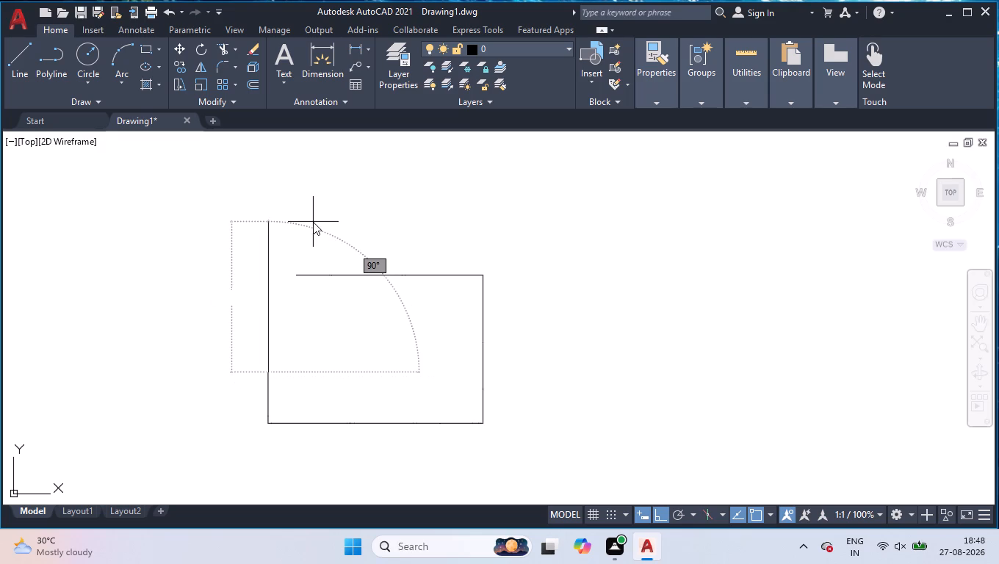
pyautogui.press('Return')
pyautogui.write("1'")
pyautogui.press('Return')
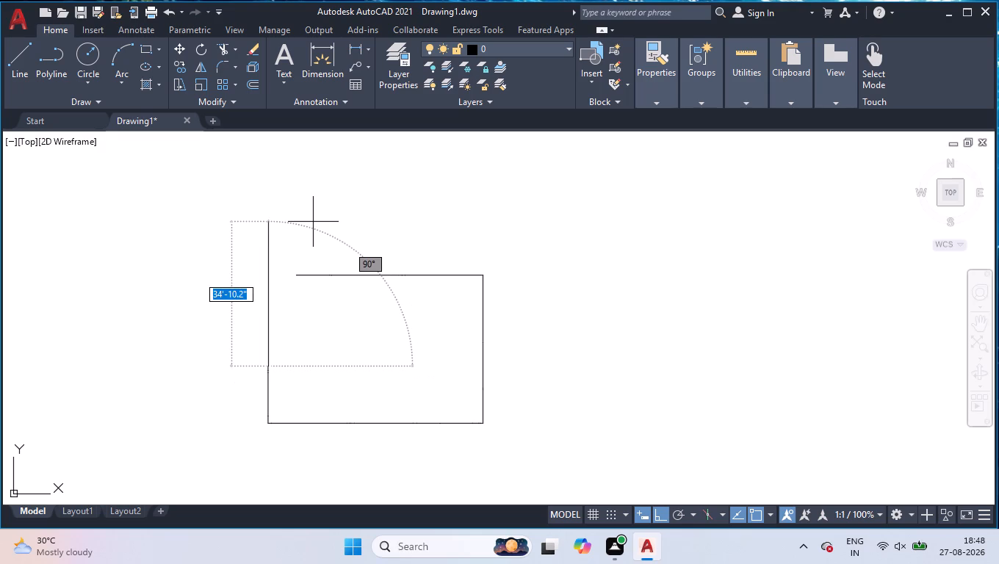
pyautogui.write('4.5')
pyautogui.press('Return')
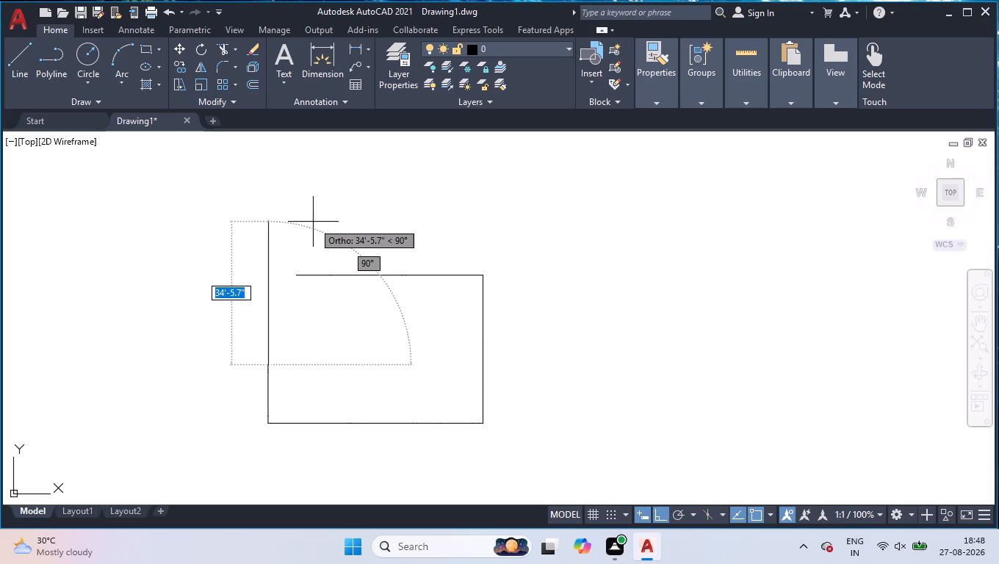
# Extend the left side upward with consecutive segments of 1'6", 2', 1'6" and 9".
pyautogui.press('1')
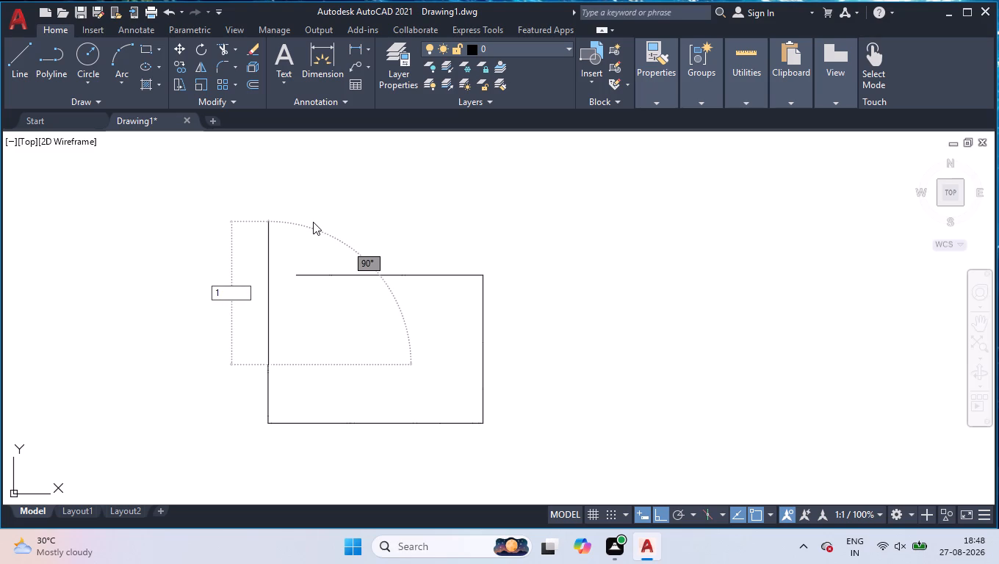
pyautogui.write("'6")
pyautogui.press('Return')
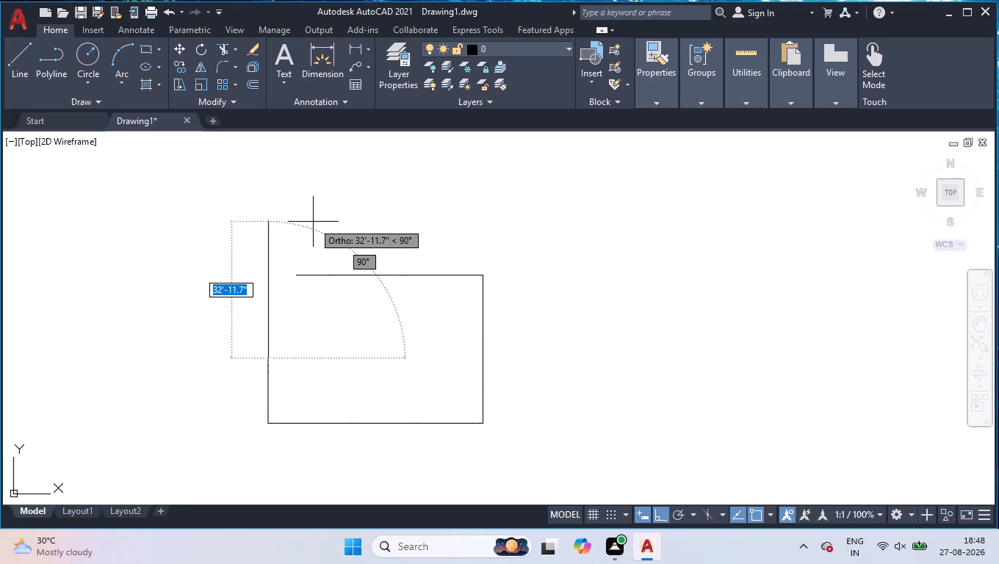
pyautogui.write("2'")
pyautogui.press('Return')
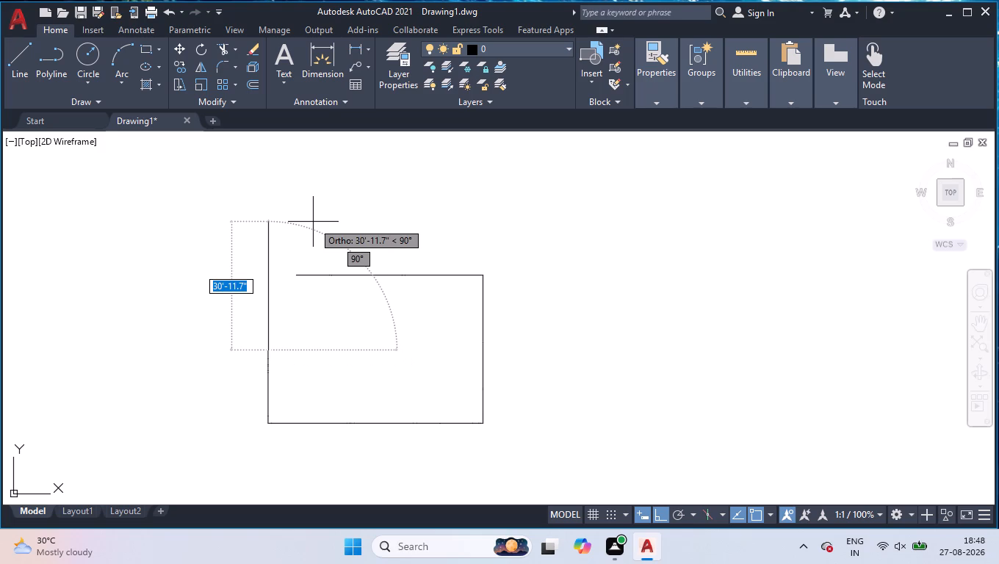
pyautogui.write("1'6")
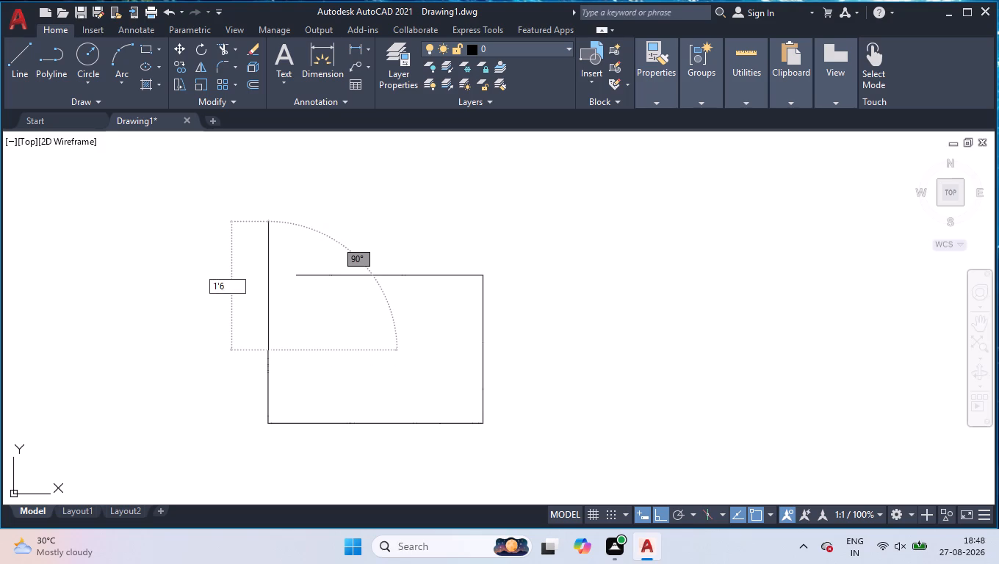
pyautogui.press('Return')
pyautogui.press('9')
pyautogui.press('Return')
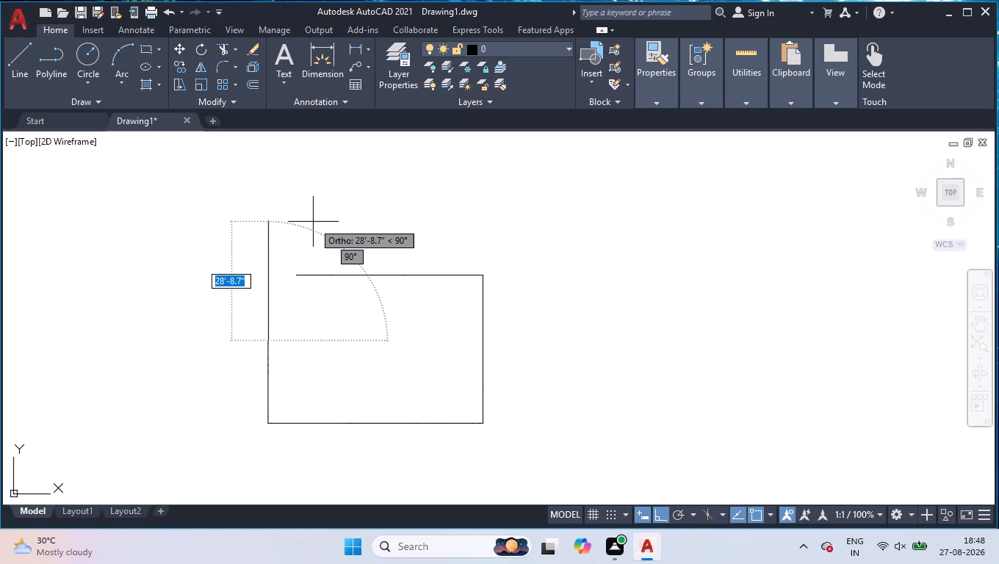
# Continue the left side upward with consecutive segments of 7.5", 3'4.5", 4.5" and 3'6".
pyautogui.write('7.5')
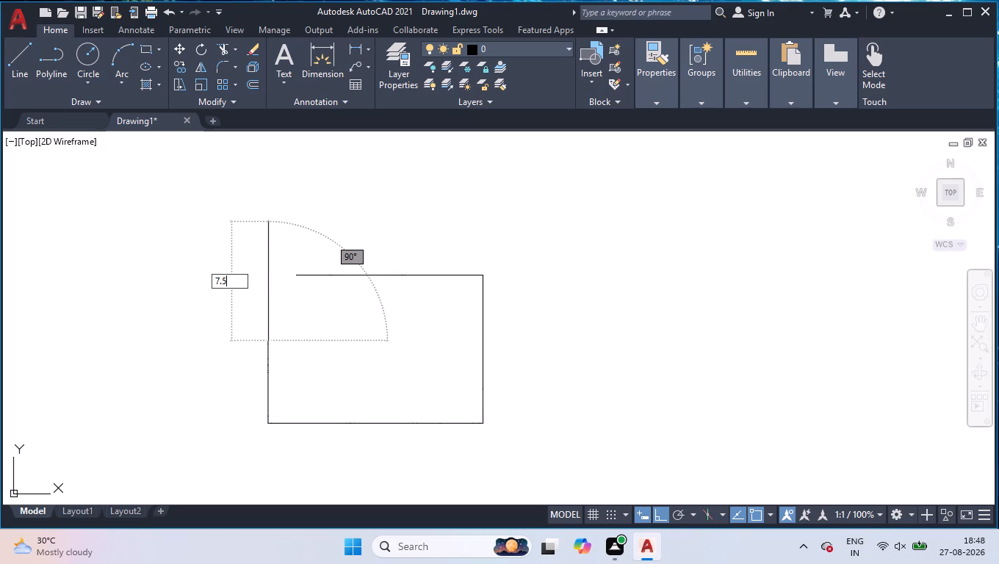
pyautogui.press('Return')
pyautogui.press('4')
pyautogui.press('BackSpace')
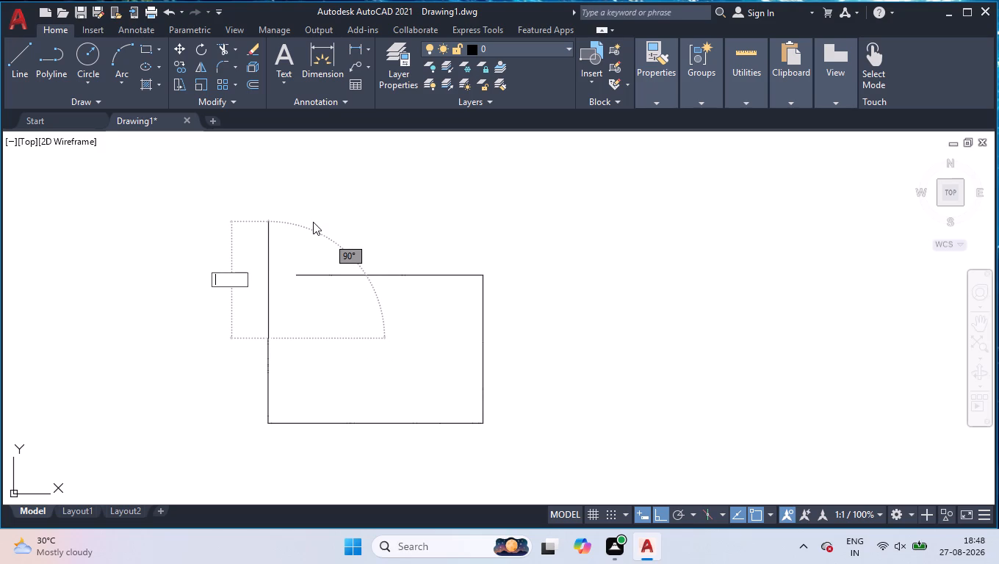
pyautogui.write("3'4.5")
pyautogui.press('Return')
pyautogui.write('4.5')
pyautogui.press('Return')
pyautogui.write("3'6")
pyautogui.press('Return')
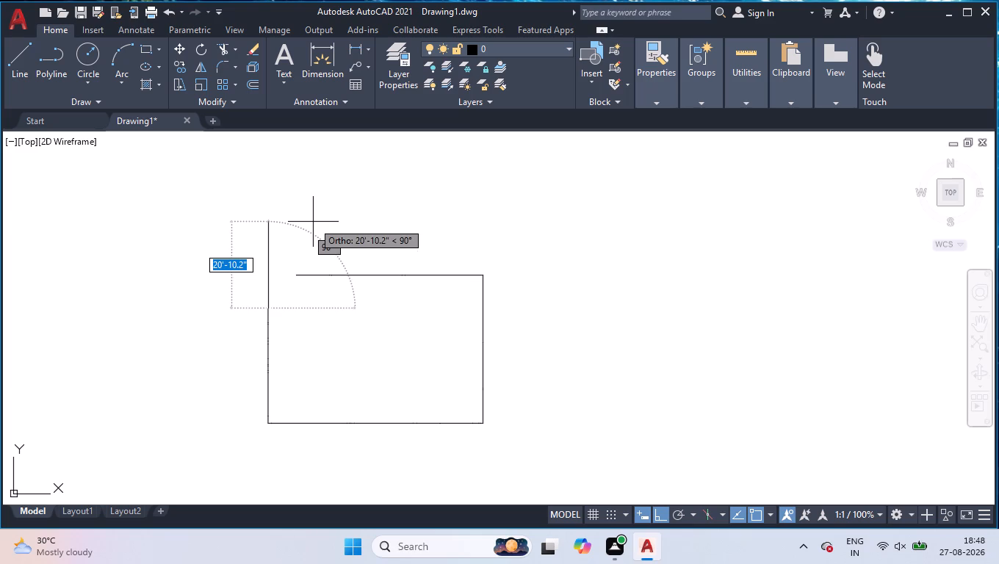
# Complete the left side upward with segments of 9", 1'9", 2' and 2', and end the line chain.
pyautogui.press('9')
pyautogui.press('Return')
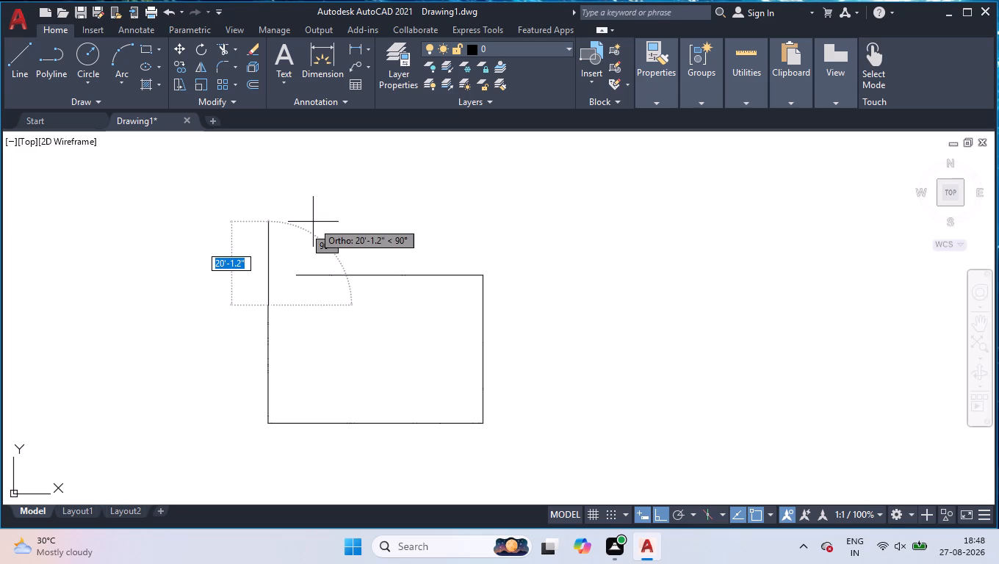
pyautogui.write("1'9")
pyautogui.press('Return')
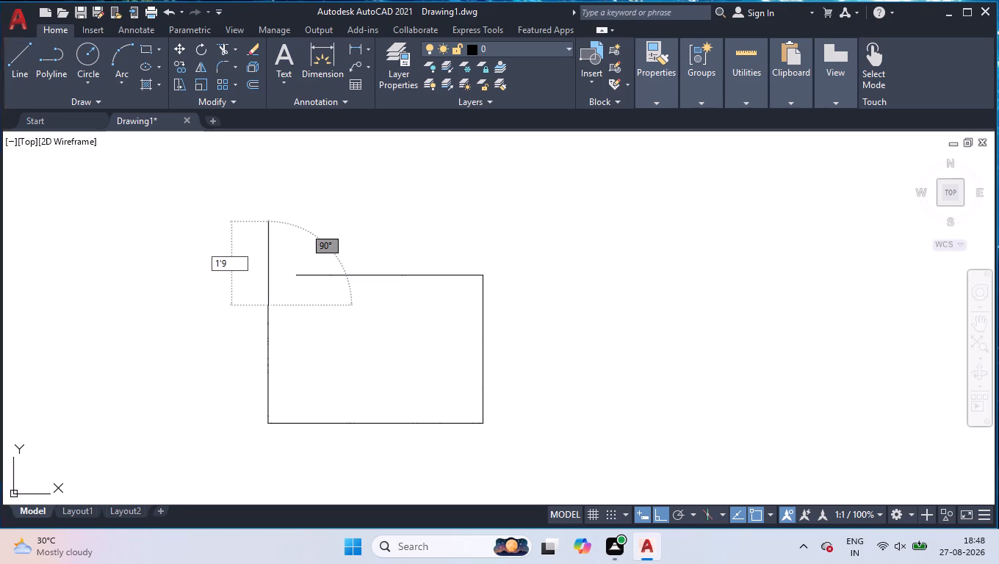
pyautogui.press('2')
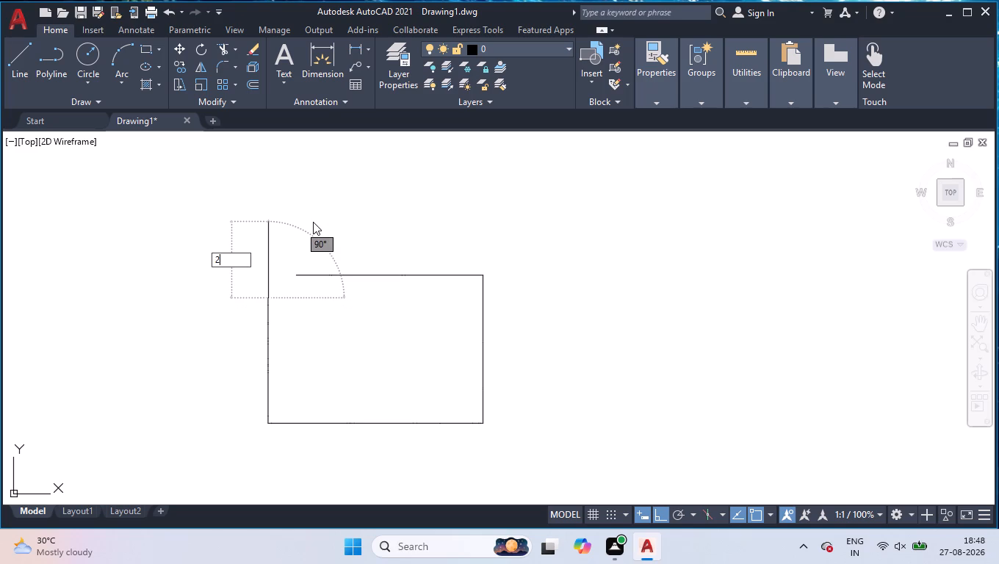
pyautogui.press("'")
pyautogui.press('Return')
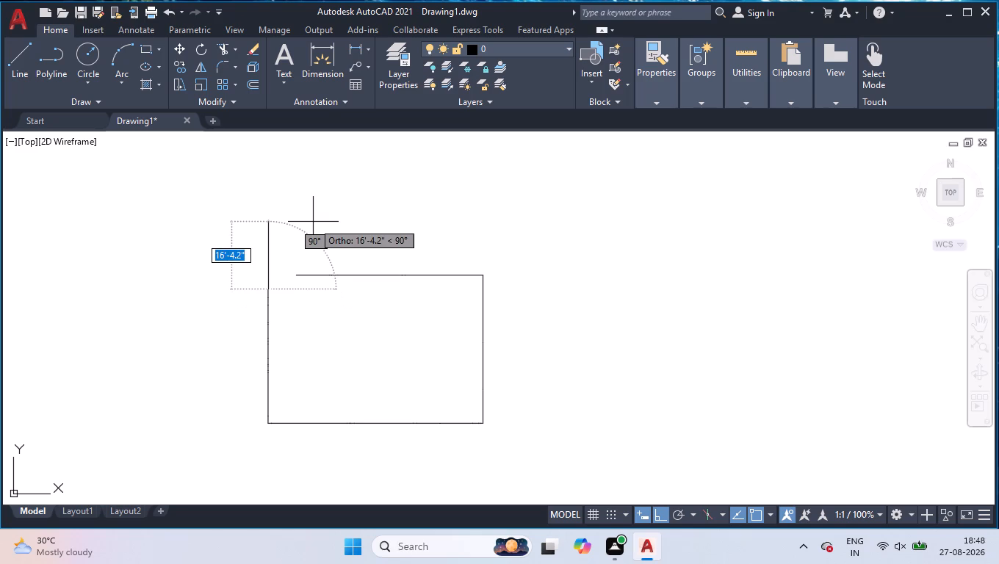
pyautogui.press('2')
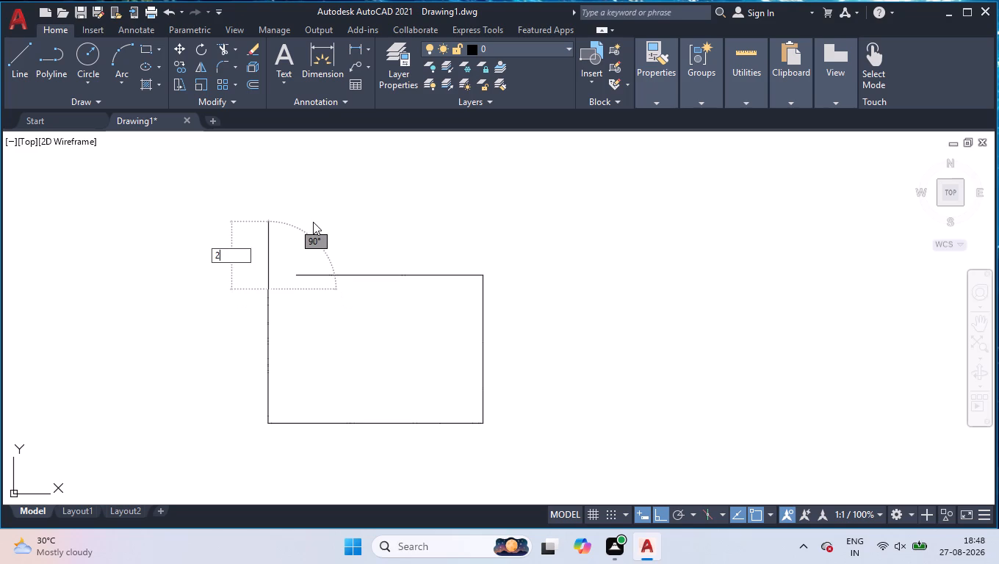
pyautogui.press("'")
pyautogui.press('Return')
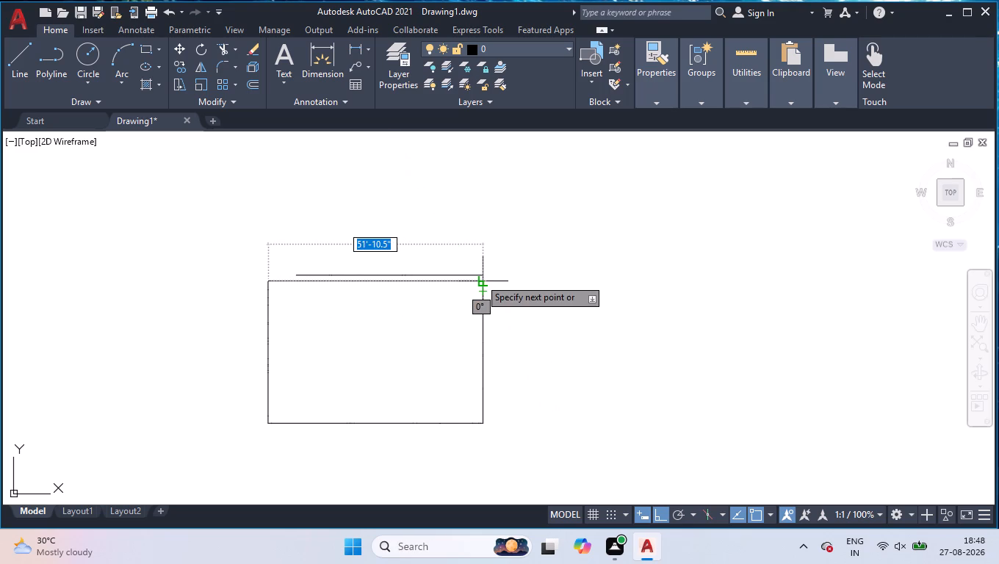
pyautogui.scroll(1, 481, 279)
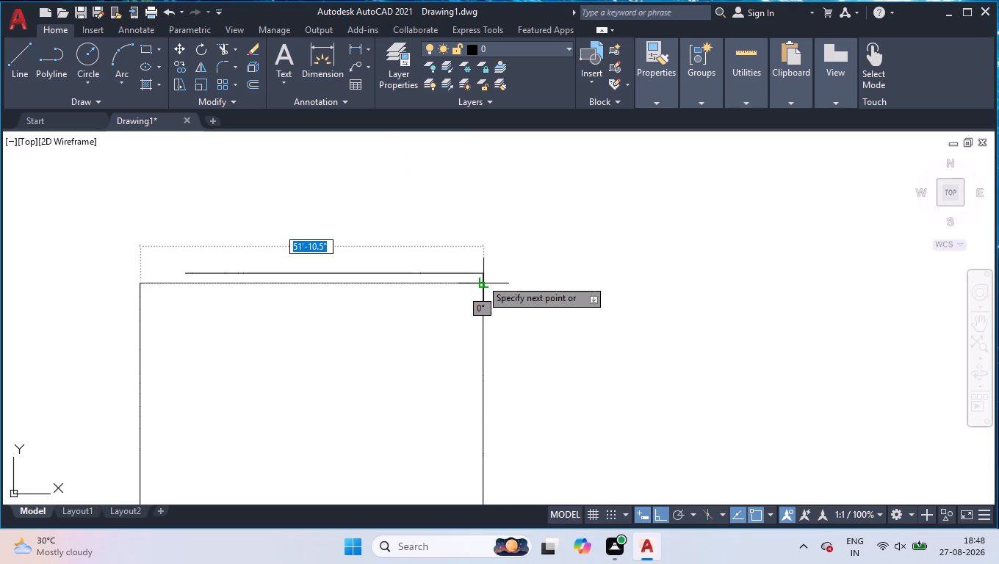
pyautogui.press('Return')
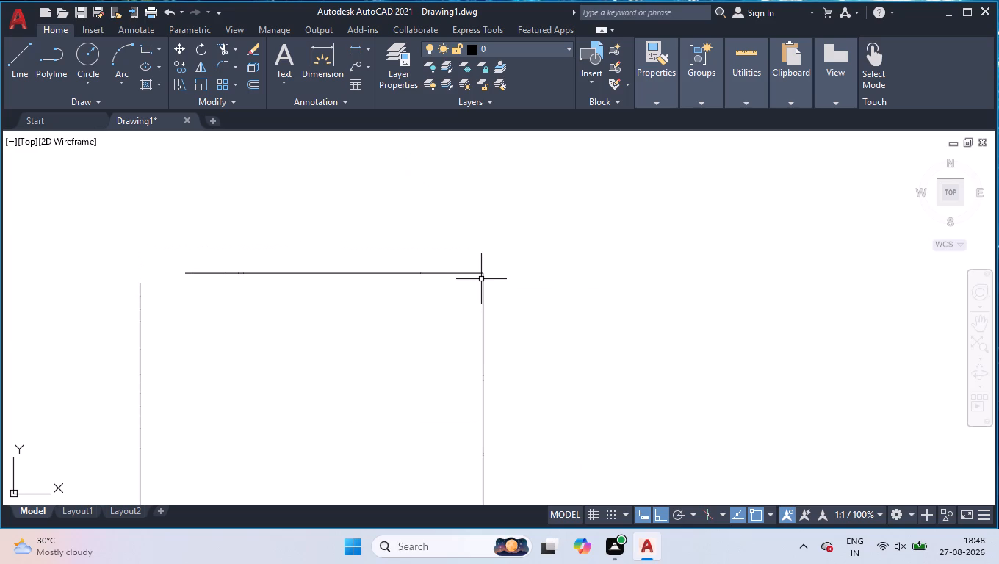
# Try the recent BRICK MARKING LAYOUT-1ST FLOOR drawing and look for its file in the OneDrive and Documents folders.
pyautogui.click(79, 115)
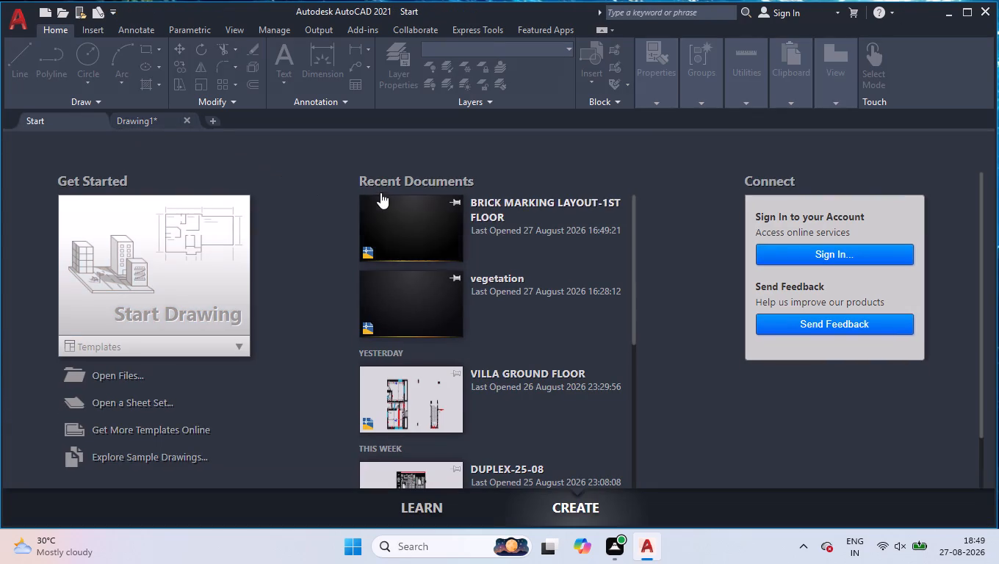
pyautogui.click(395, 229)
pyautogui.click(538, 299)
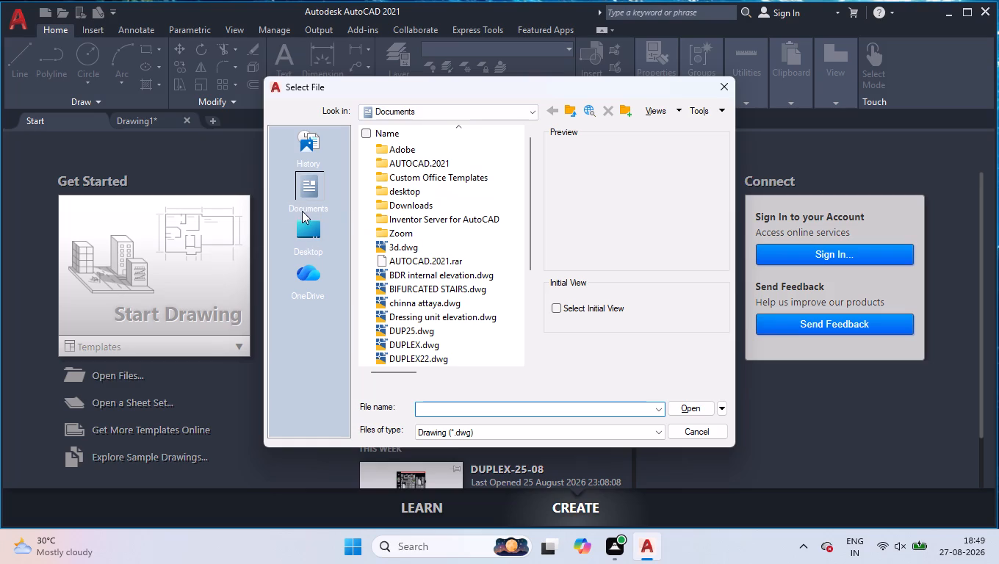
pyautogui.click(310, 272)
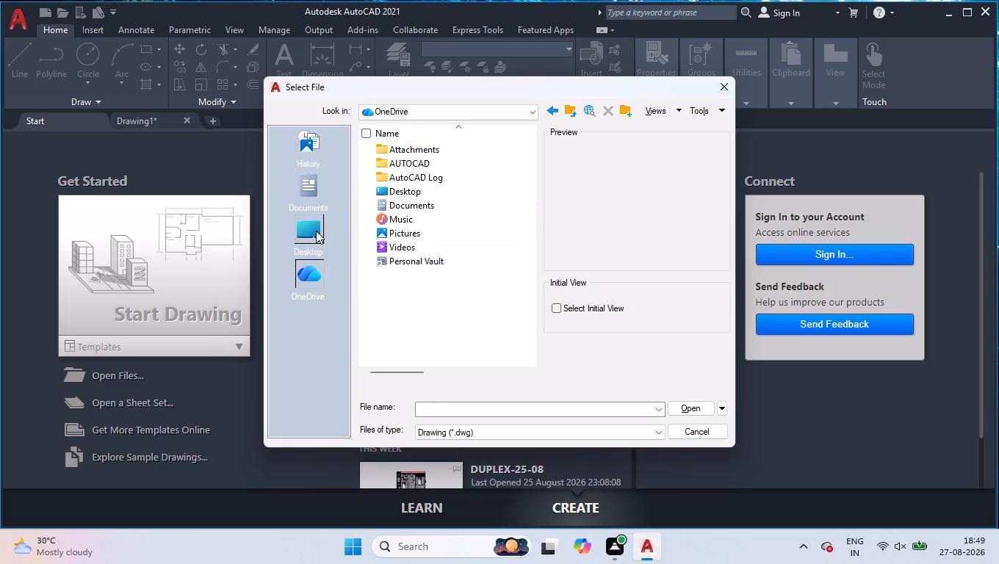
pyautogui.click(302, 183)
pyautogui.scroll(-10, 390, 165)
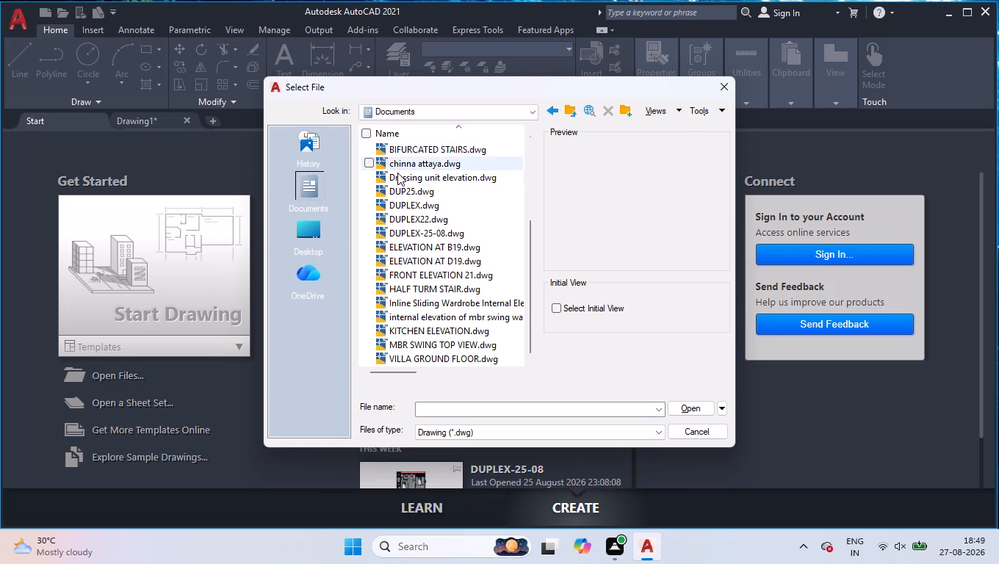
pyautogui.scroll(8, 415, 189)
# Open BRICK MARKING LAYOUT-1ST FLOOR.dwg from the Documents folder inside the local user folder on drive C.
pyautogui.click(367, 111)
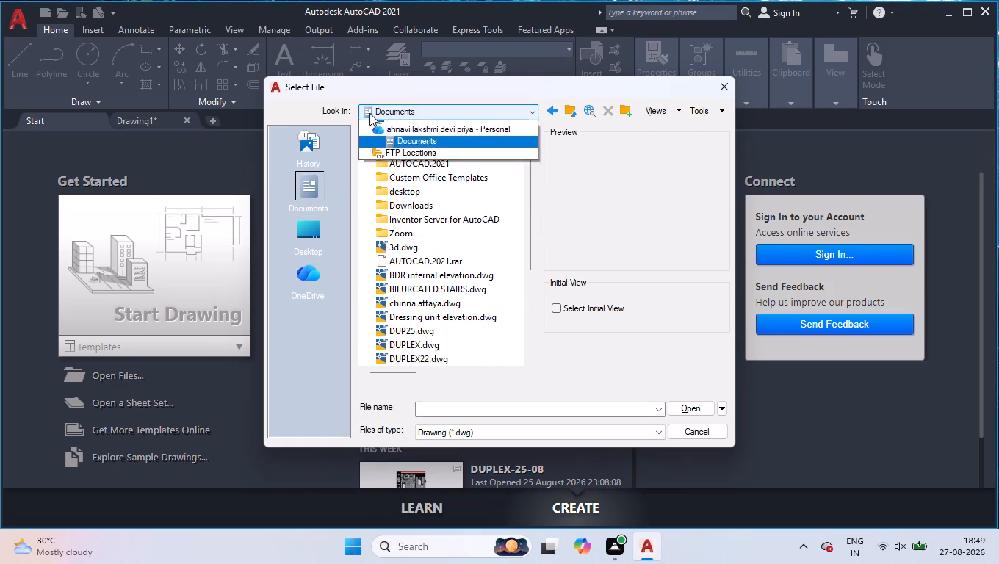
pyautogui.scroll(-3, 412, 231)
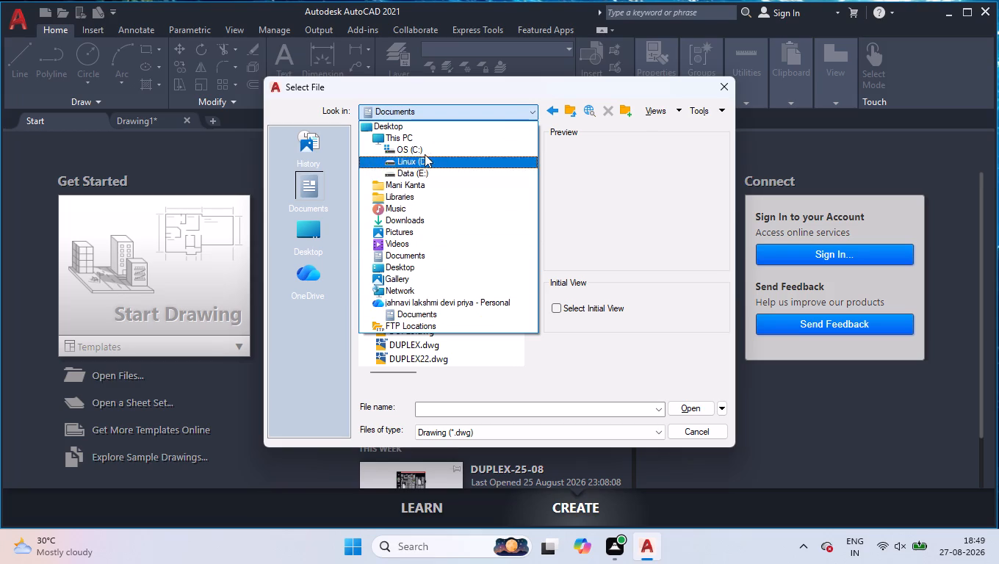
pyautogui.doubleClick(425, 153)
pyautogui.scroll(-6, 406, 275)
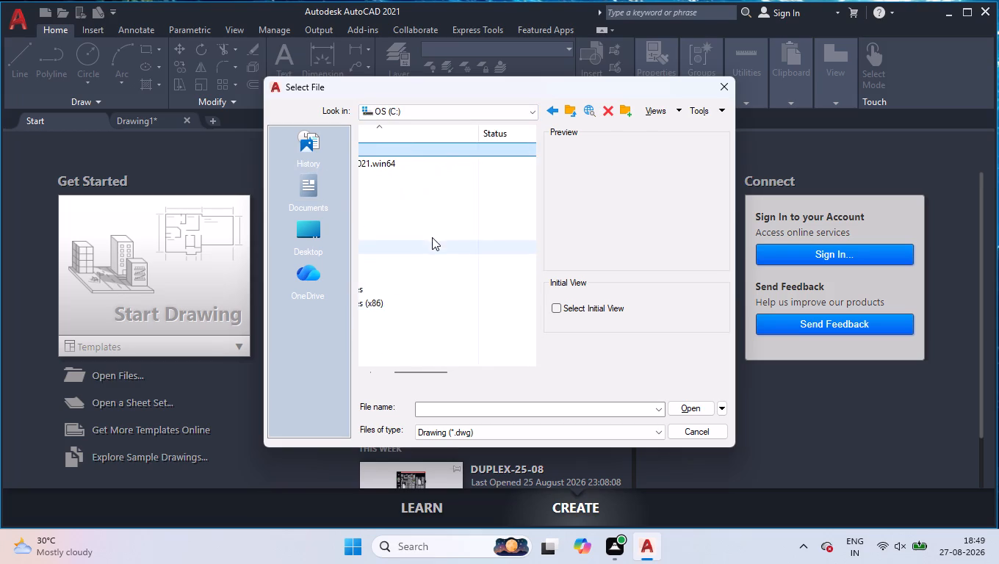
pyautogui.scroll(6, 432, 239)
pyautogui.doubleClick(405, 331)
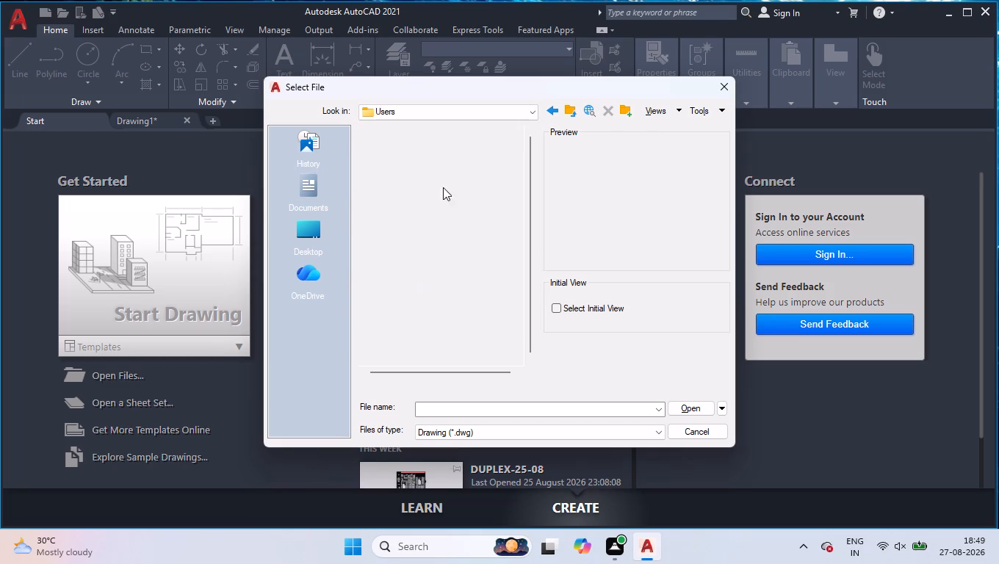
pyautogui.doubleClick(444, 164)
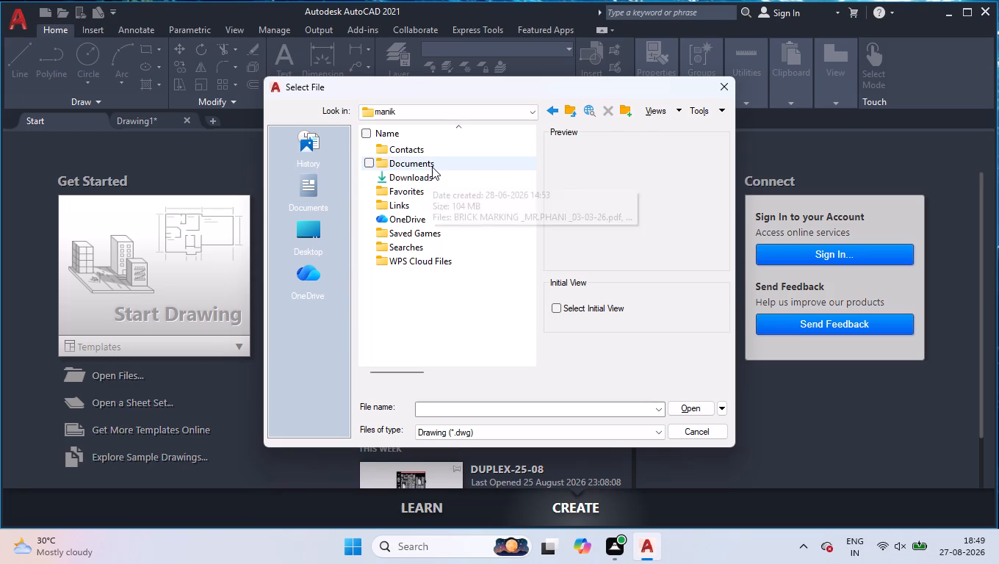
pyautogui.doubleClick(433, 167)
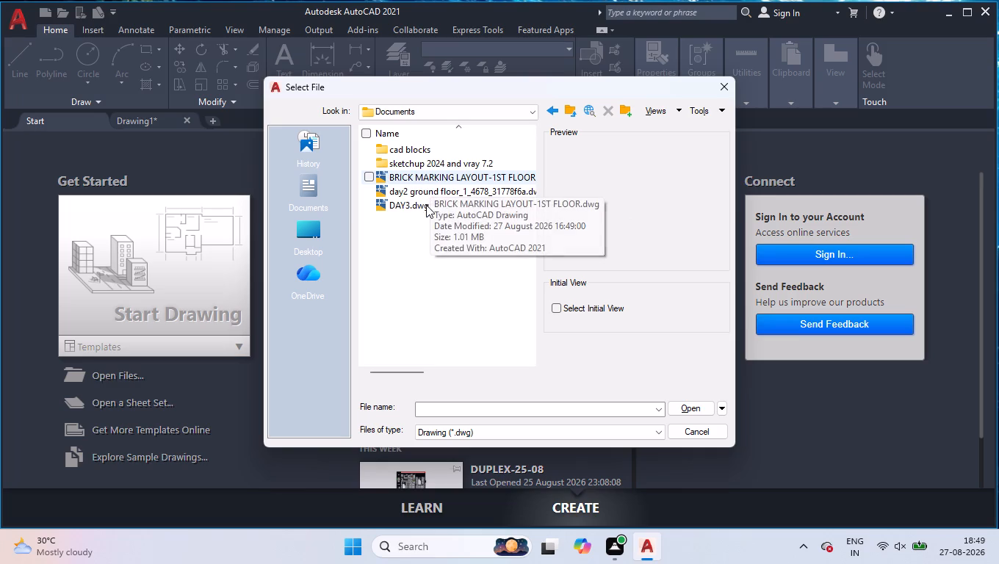
pyautogui.doubleClick(451, 173)
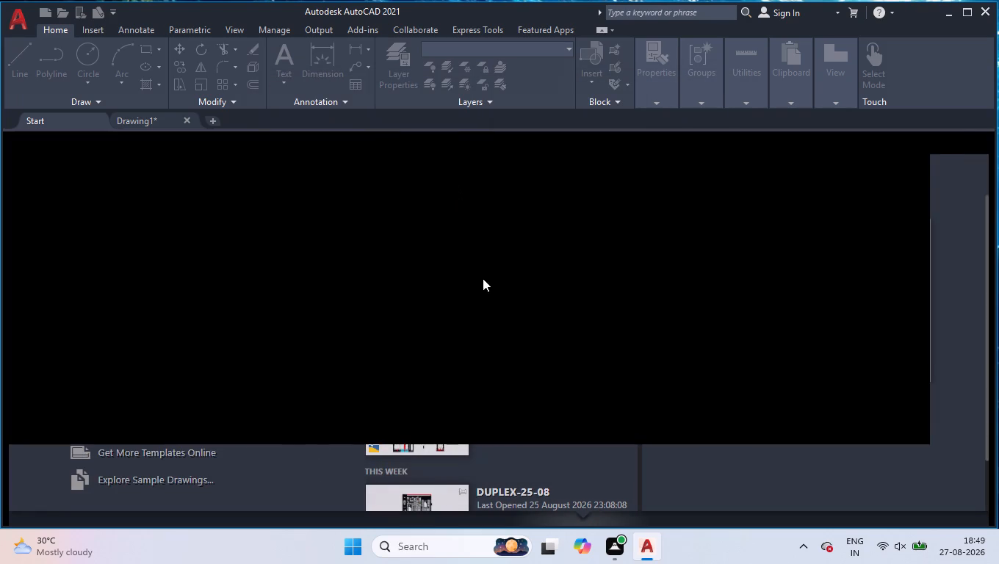
# Measure the plan's overall outer width with a linear dimension between the two top outer corners, placed above the plan.
pyautogui.scroll(2, 345, 165)
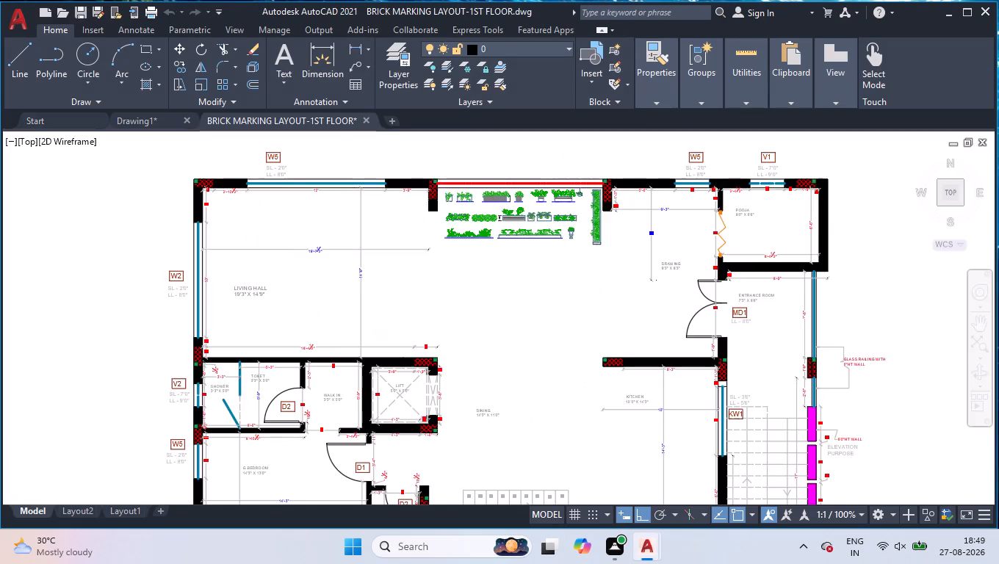
pyautogui.write('dli')
pyautogui.press('Return')
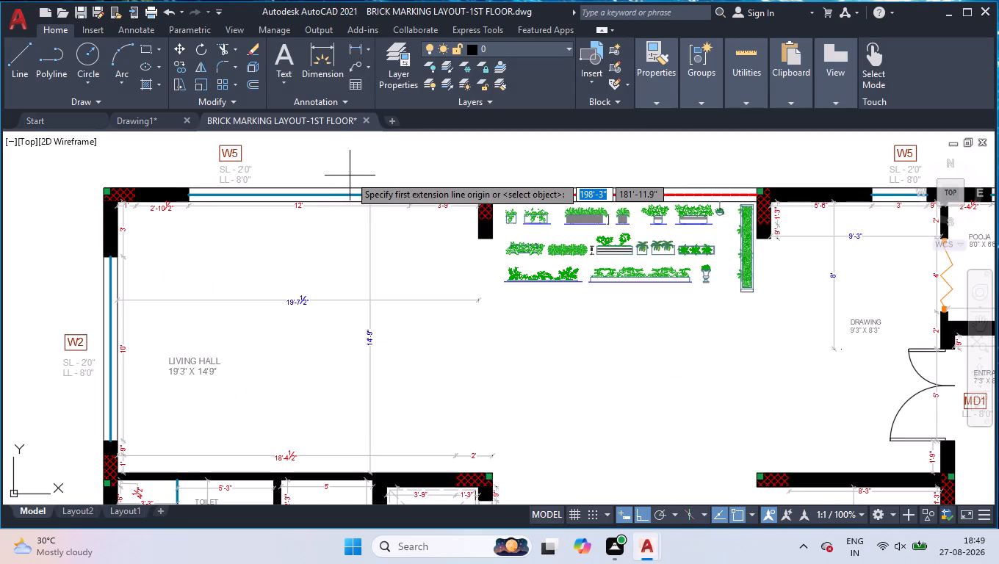
pyautogui.scroll(3, 92, 175)
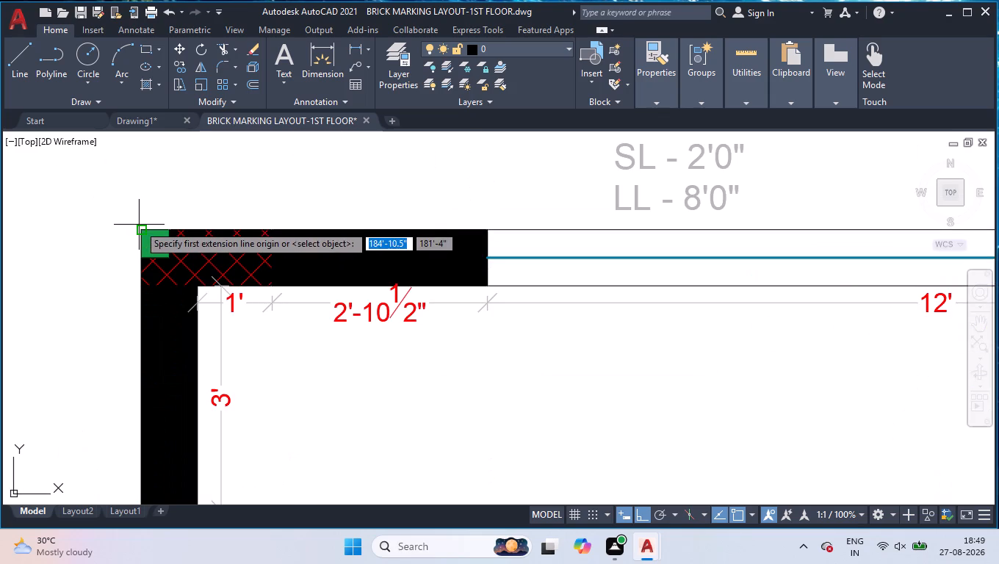
pyautogui.click(139, 228)
pyautogui.scroll(-6, 317, 256)
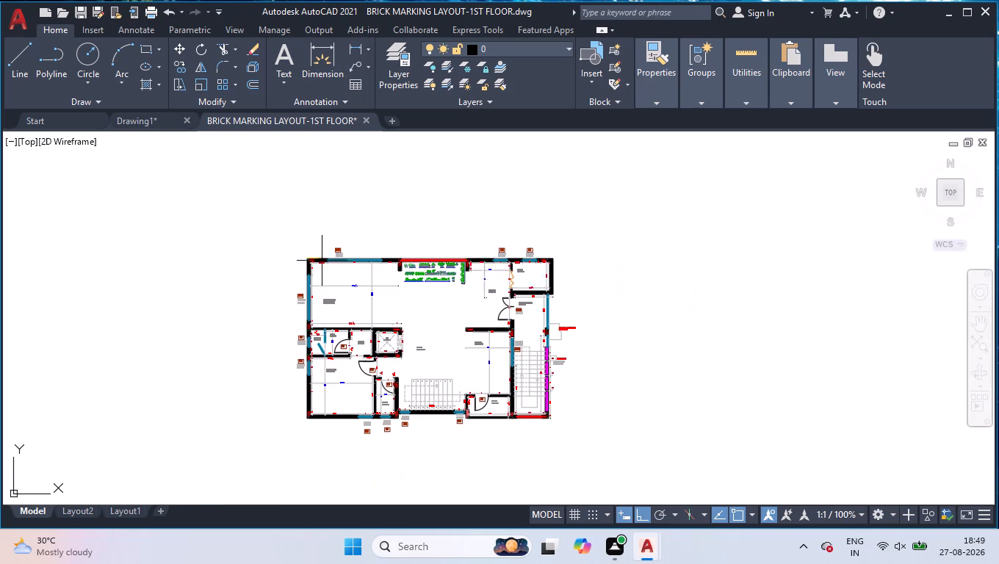
pyautogui.scroll(4, 587, 268)
pyautogui.scroll(3, 367, 171)
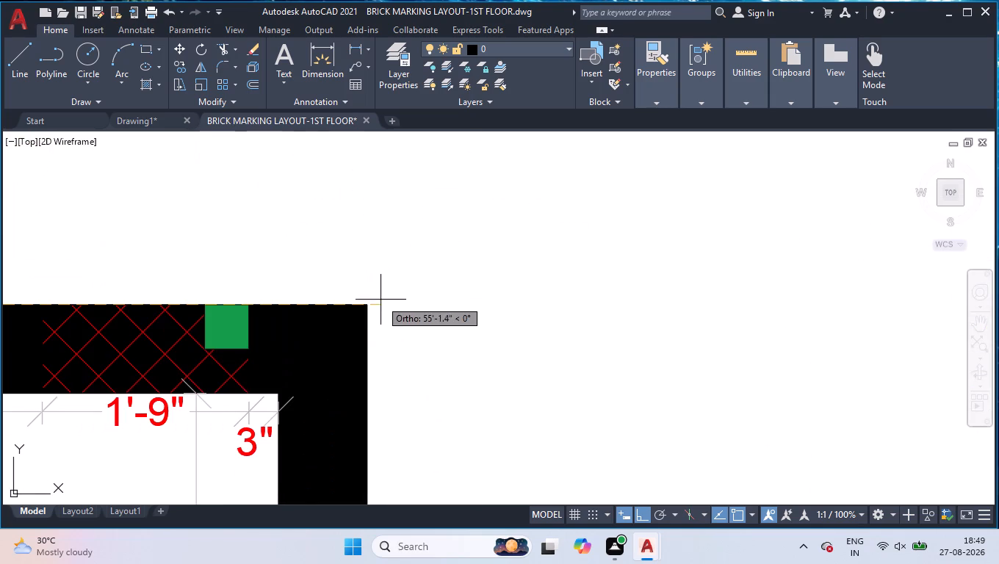
pyautogui.click(370, 306)
pyautogui.scroll(-6, 409, 236)
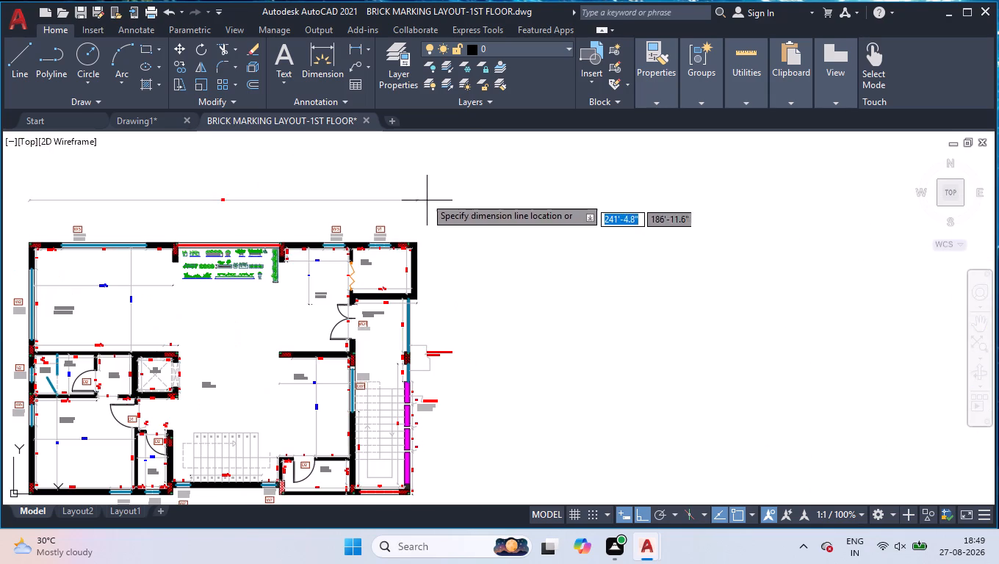
pyautogui.click(425, 191)
pyautogui.scroll(3, 237, 195)
pyautogui.scroll(4, 167, 182)
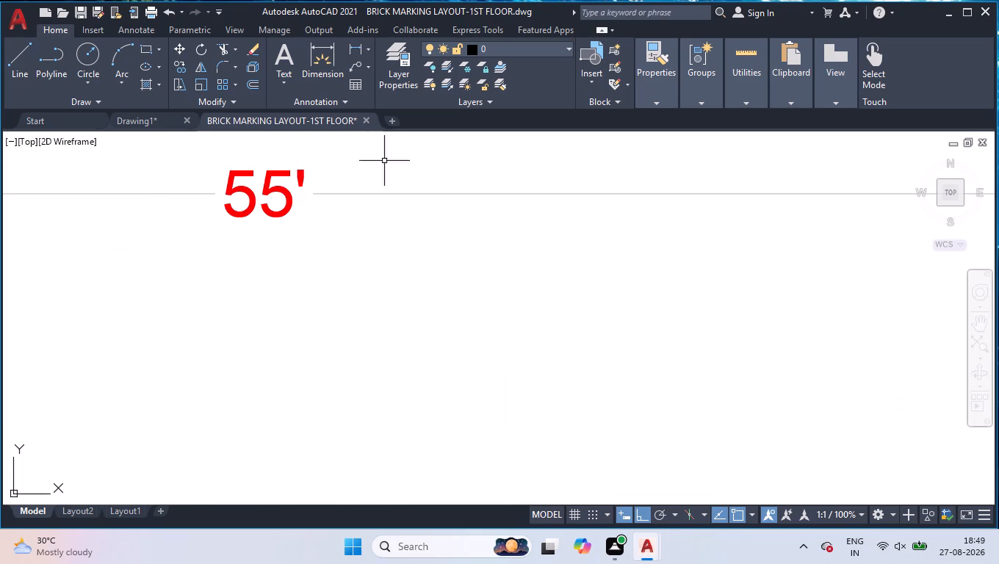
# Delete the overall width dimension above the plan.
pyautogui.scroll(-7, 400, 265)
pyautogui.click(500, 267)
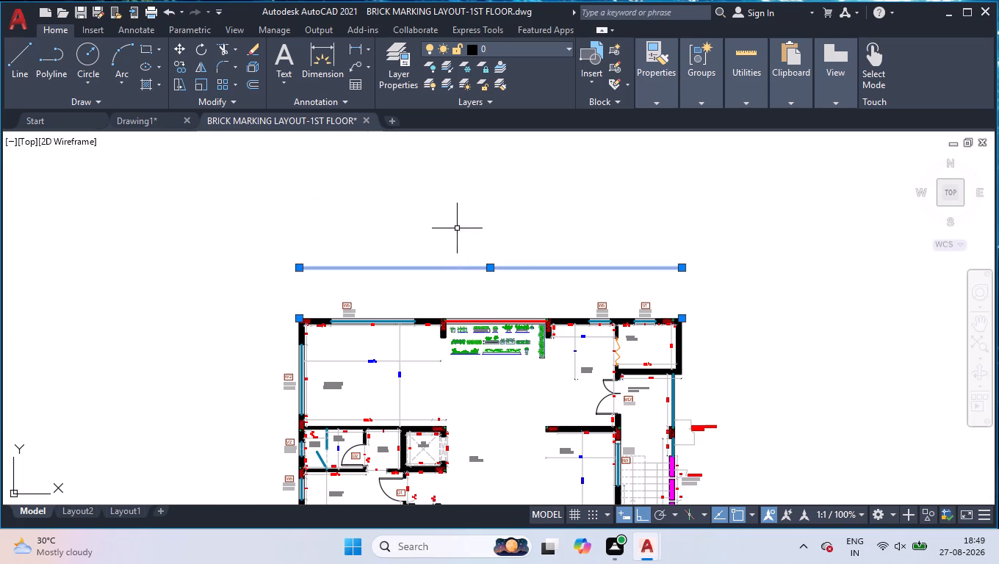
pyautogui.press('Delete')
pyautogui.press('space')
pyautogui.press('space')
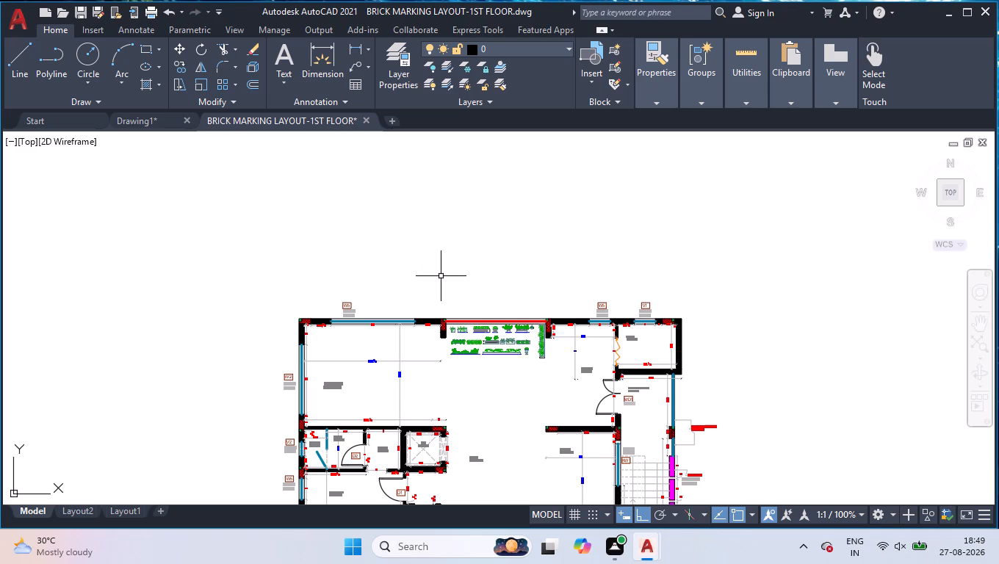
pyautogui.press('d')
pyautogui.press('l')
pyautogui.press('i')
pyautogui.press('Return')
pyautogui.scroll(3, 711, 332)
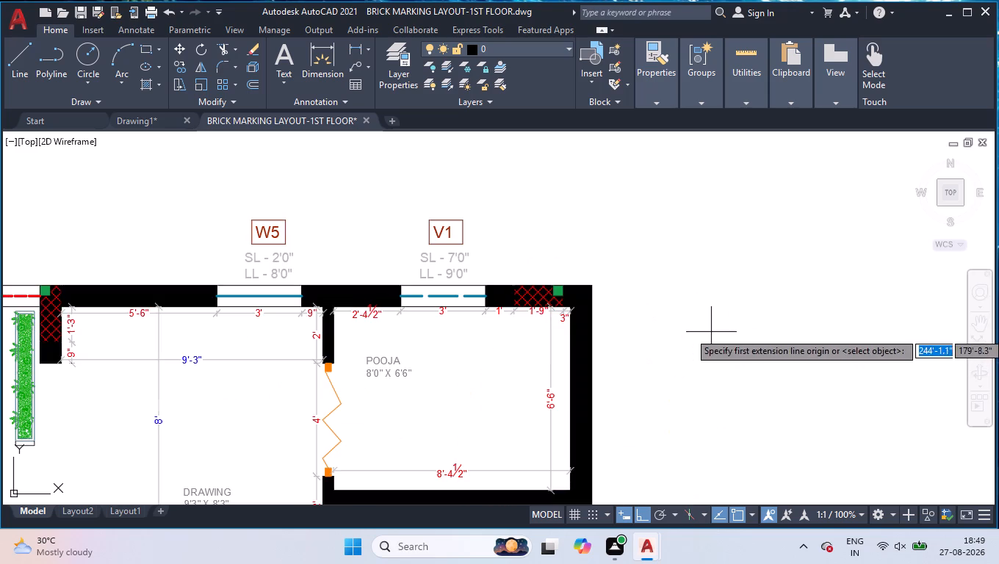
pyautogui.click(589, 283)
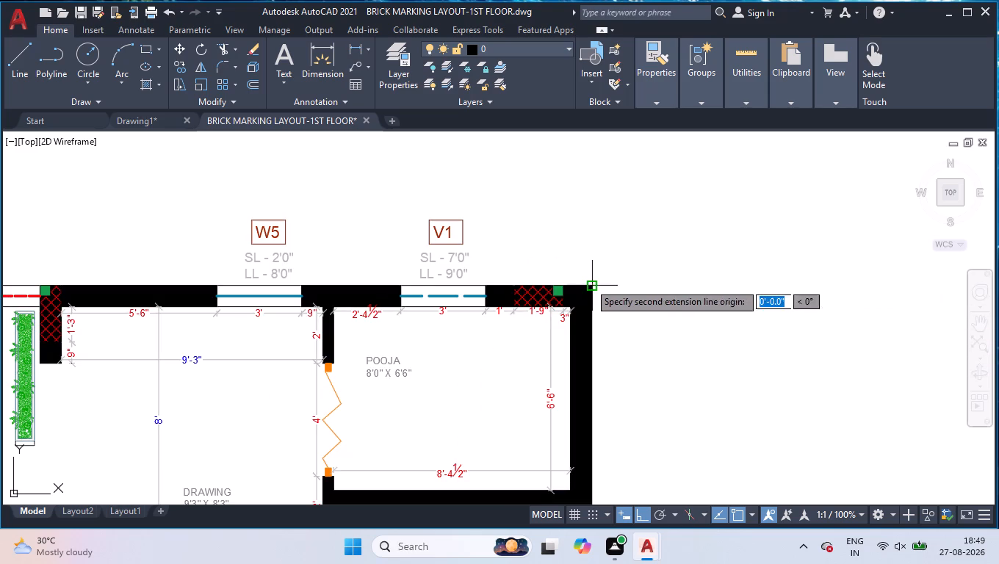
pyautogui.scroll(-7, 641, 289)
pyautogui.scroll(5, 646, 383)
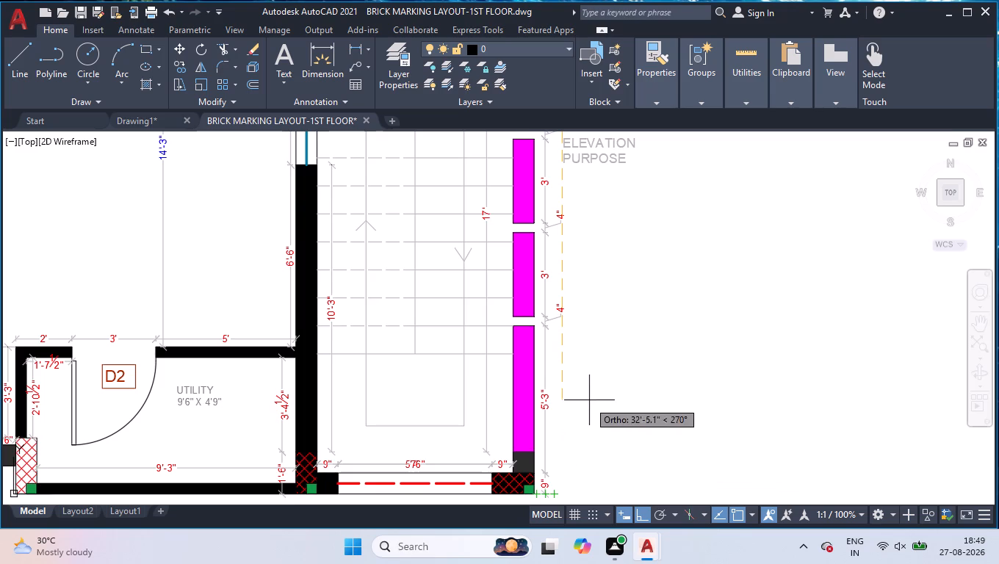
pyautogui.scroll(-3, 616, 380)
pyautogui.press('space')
# Measure the outer length of the plan's left wall with a linear dimension between its top and bottom corners, placed outside the wall.
pyautogui.press('space')
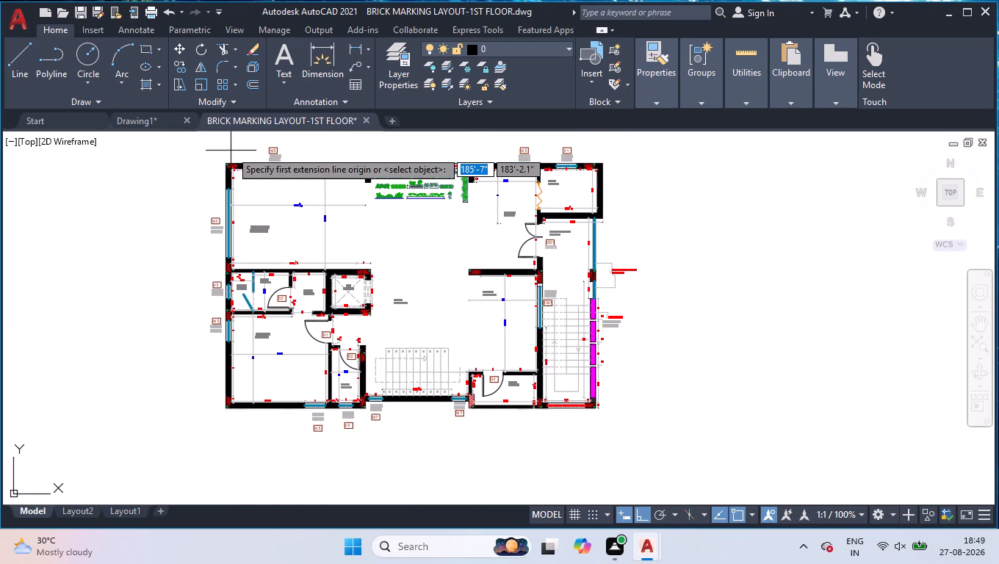
pyautogui.scroll(5, 231, 151)
pyautogui.click(230, 181)
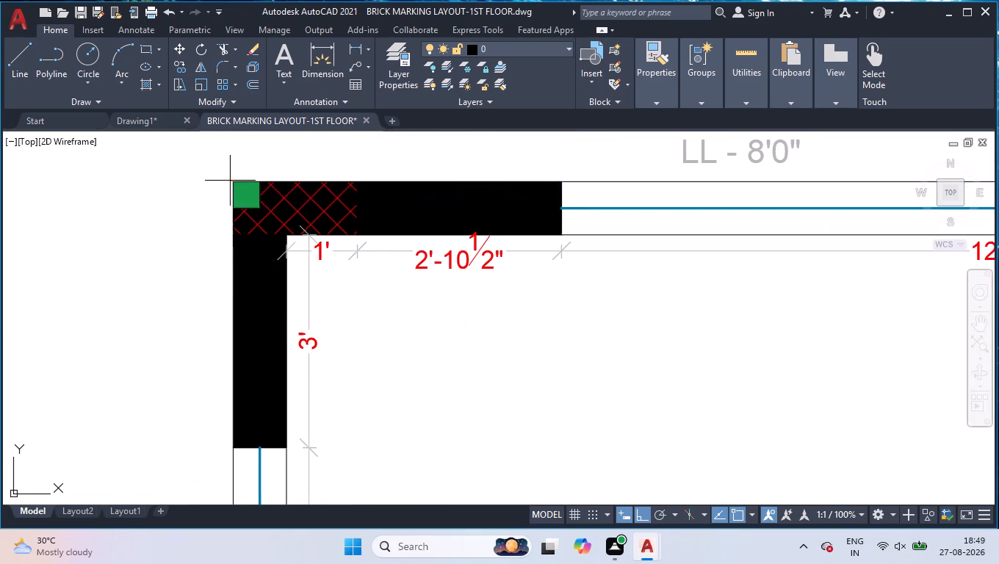
pyautogui.scroll(-5, 274, 312)
pyautogui.scroll(-2, 292, 385)
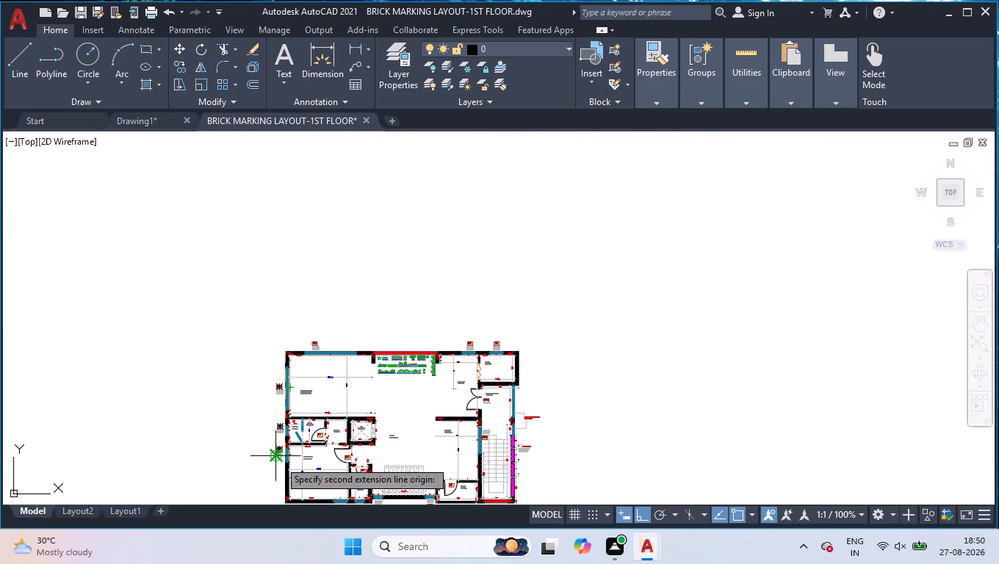
pyautogui.scroll(-1, 356, 384)
pyautogui.scroll(5, 311, 460)
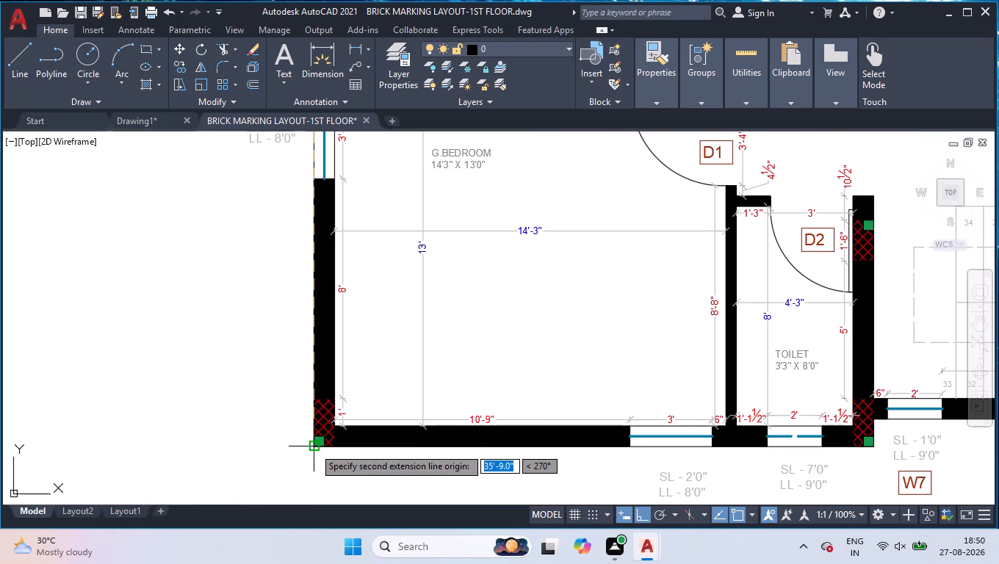
pyautogui.click(314, 447)
pyautogui.click(143, 410)
pyautogui.scroll(-4, 167, 373)
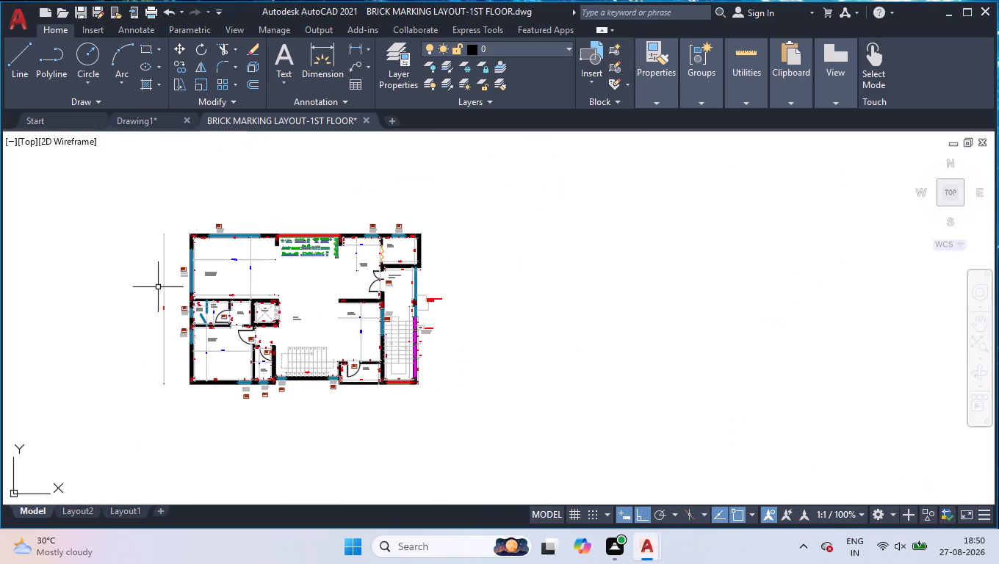
pyautogui.scroll(2, 156, 286)
pyautogui.scroll(5, 159, 364)
pyautogui.scroll(-1, 260, 292)
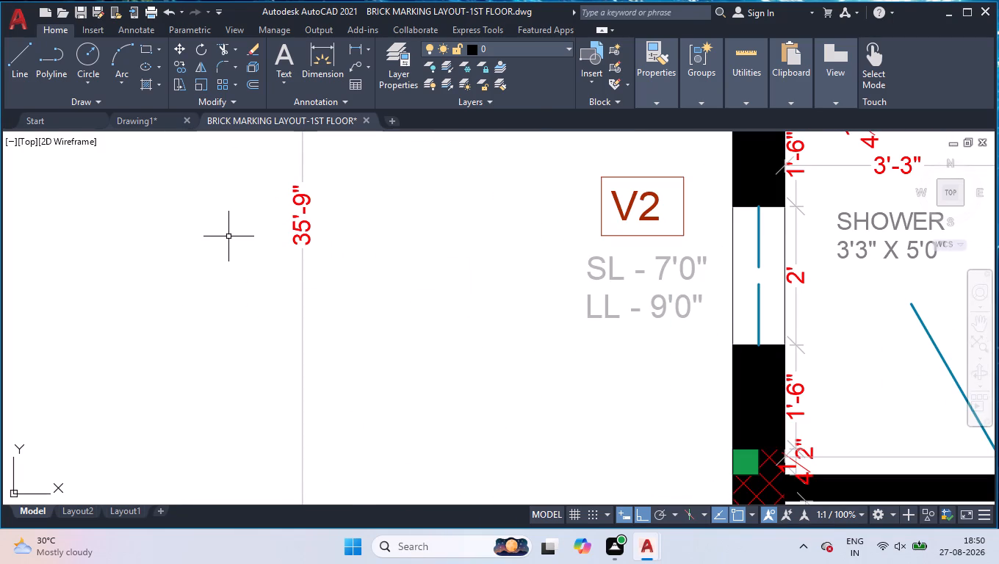
# Close the BRICK MARKING LAYOUT-1ST FLOOR drawing and return to Drawing1.
pyautogui.click(359, 115)
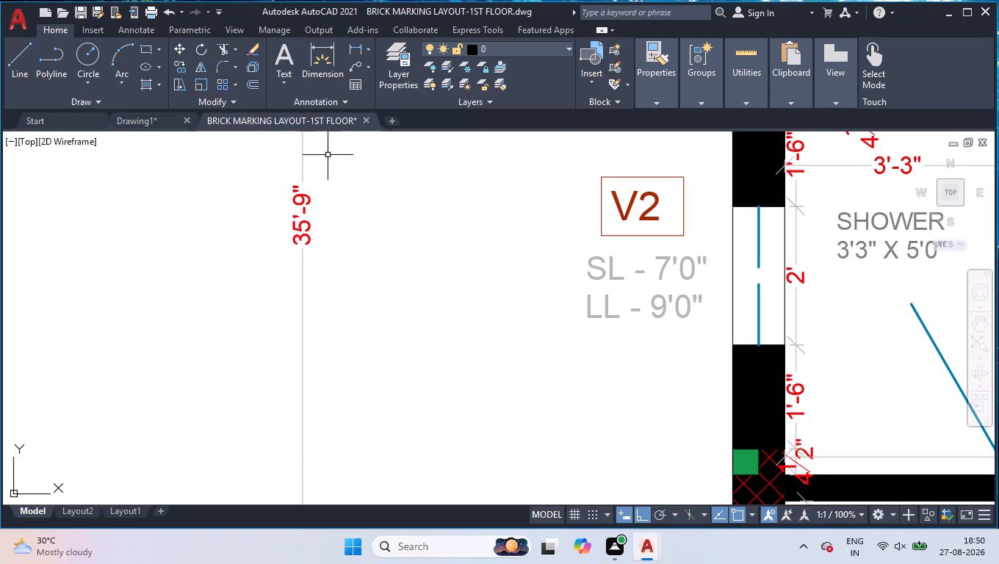
pyautogui.click(369, 120)
pyautogui.click(527, 302)
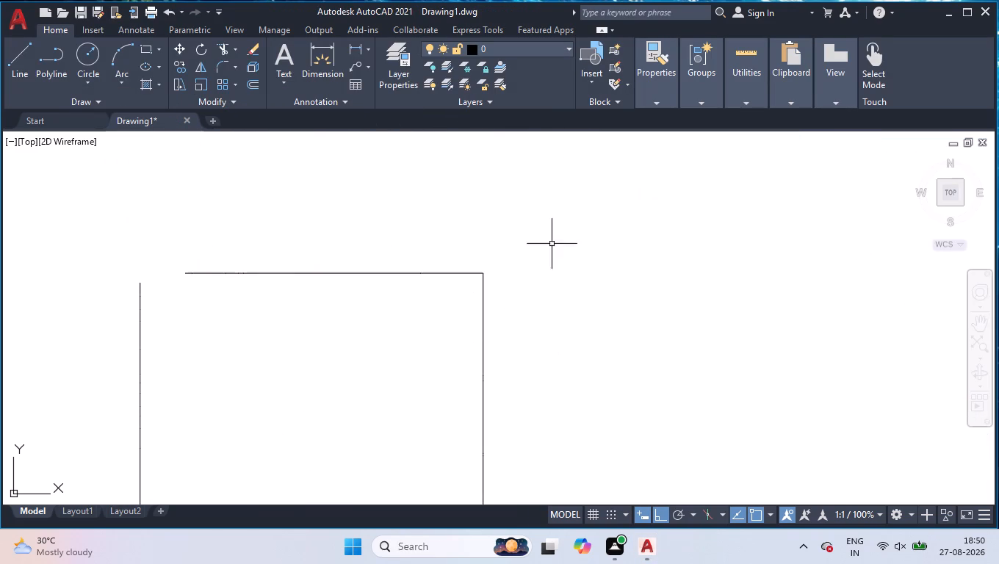
# Delete every line segment of the drawn floor plan outline in Drawing1.
pyautogui.click(552, 200)
pyautogui.scroll(-2, 587, 326)
pyautogui.click(372, 408)
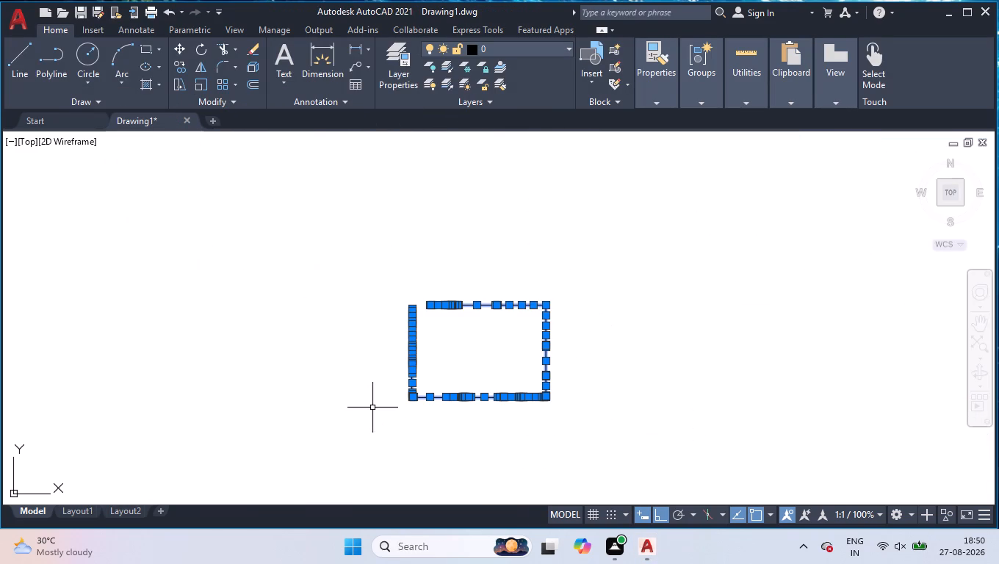
pyautogui.press('Delete')
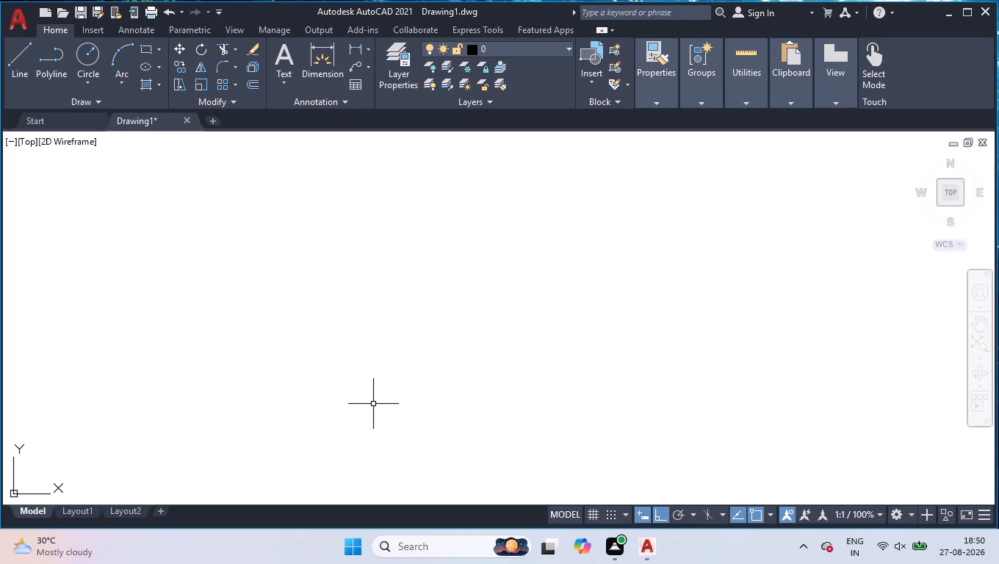
# Draw a closed rectangular outline with lines, 55' wide and 35'9" high, in the empty drawing area.
pyautogui.press('l')
pyautogui.press('Return')
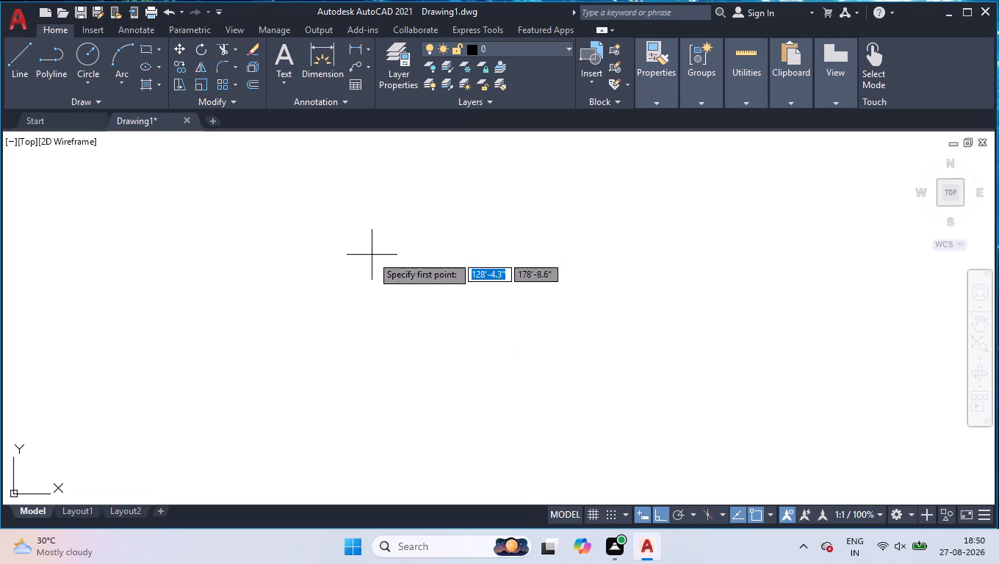
pyautogui.click(342, 271)
pyautogui.write("55'")
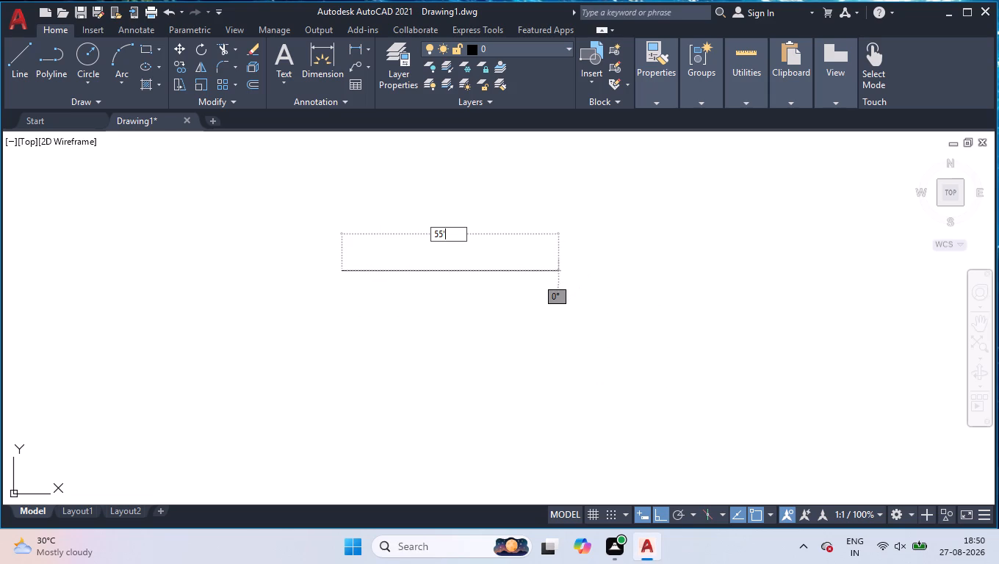
pyautogui.press('Return')
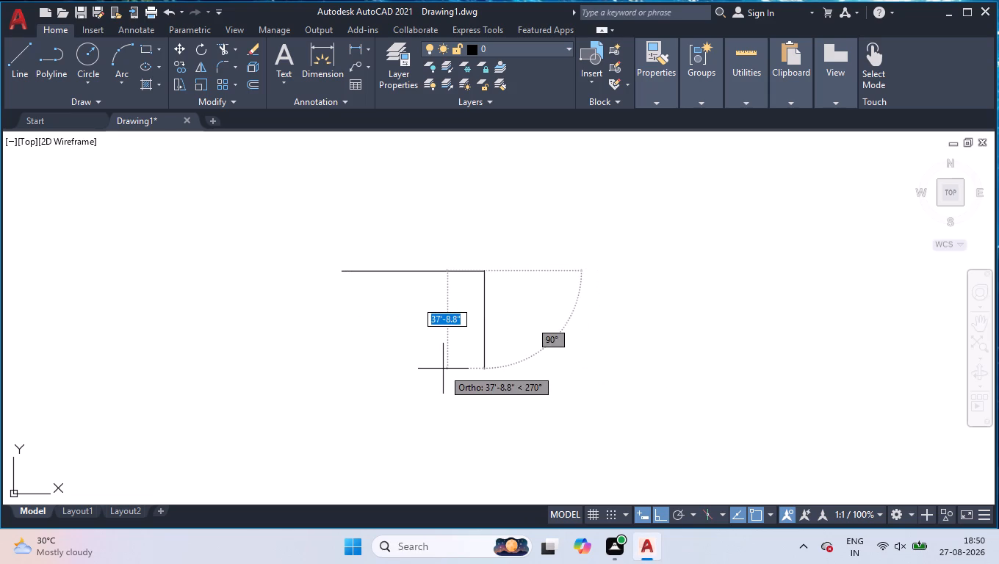
pyautogui.write("35'9")
pyautogui.press('Return')
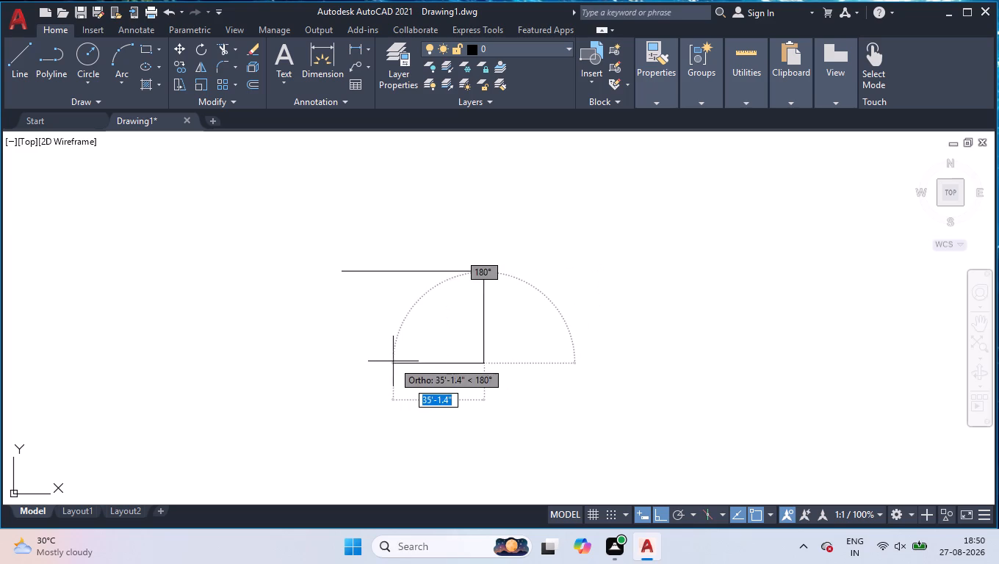
pyautogui.write("55'")
pyautogui.press('Return')
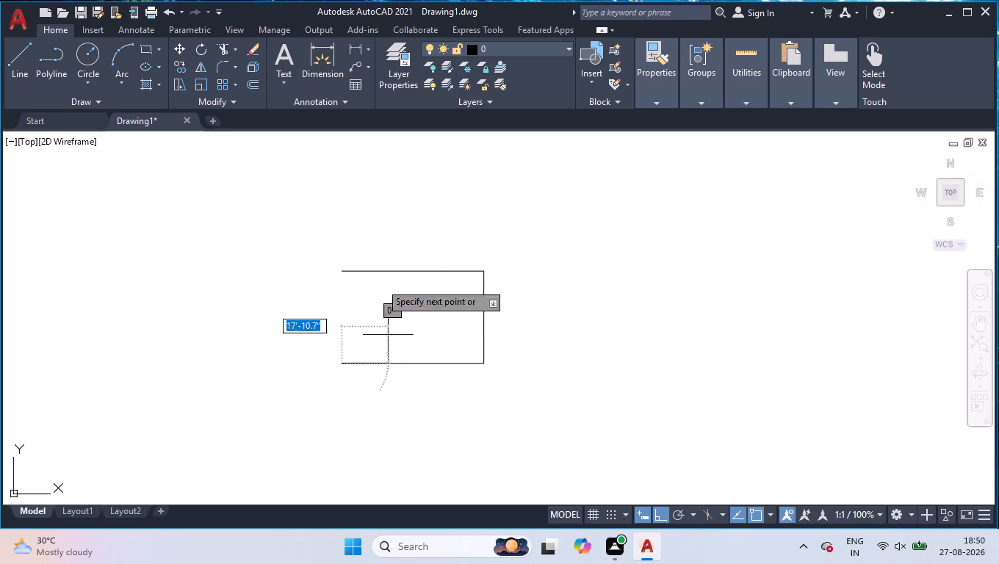
pyautogui.write("35'9")
pyautogui.press('Return')
pyautogui.press('Return')
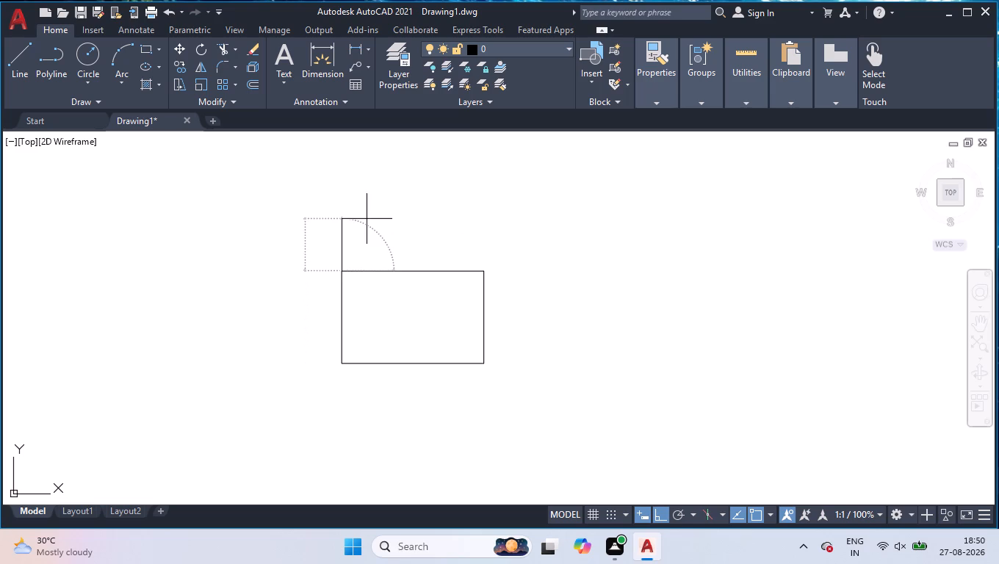
# Join the four lines of the rectangular outline into a single polyline.
pyautogui.scroll(1, 345, 321)
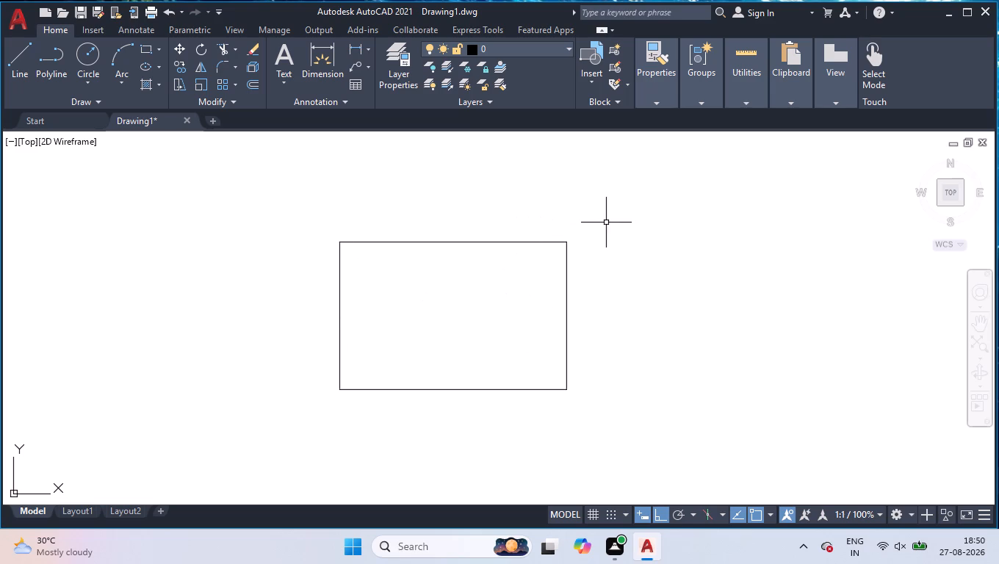
pyautogui.click(599, 223)
pyautogui.click(884, 357)
pyautogui.moveTo(688, 159); pyautogui.dragTo(685, 173)
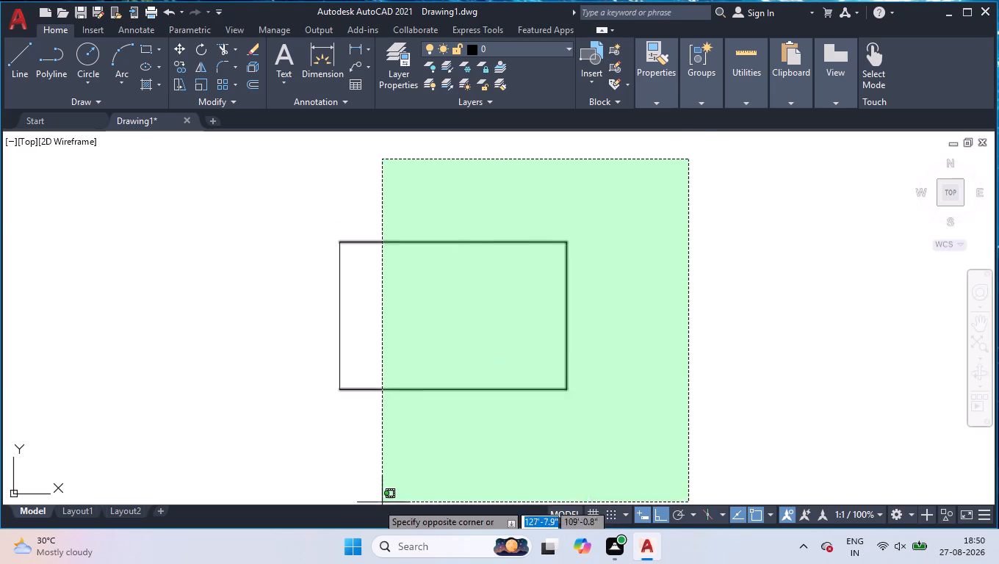
pyautogui.click(278, 432)
pyautogui.press('j')
pyautogui.press('Return')
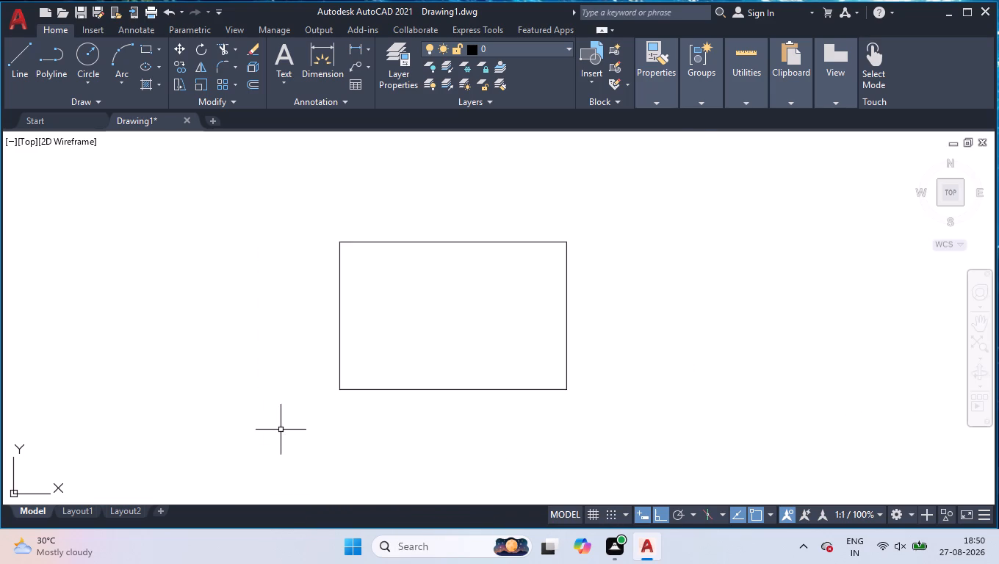
# Offset the joined outline 9" inward to form the outer wall thickness.
pyautogui.click(679, 220)
pyautogui.click(497, 385)
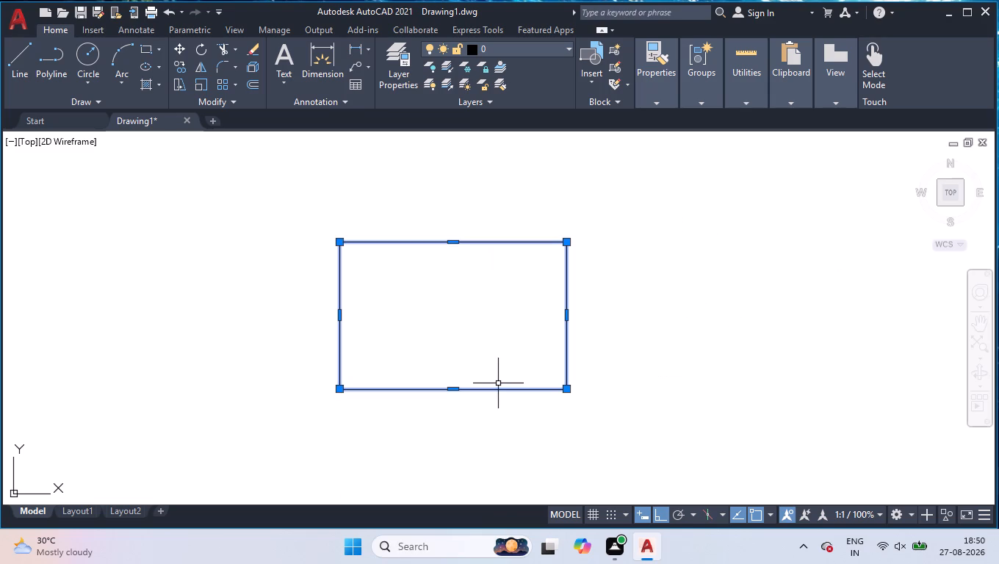
pyautogui.write('off')
pyautogui.press('Return')
pyautogui.press('9')
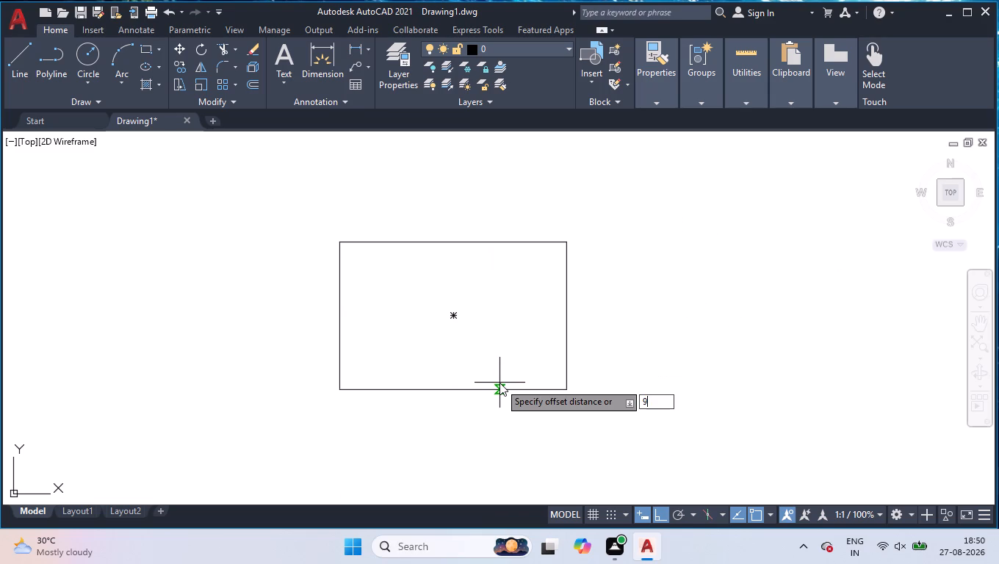
pyautogui.press('Return')
pyautogui.click(430, 311)
pyautogui.press('Return')
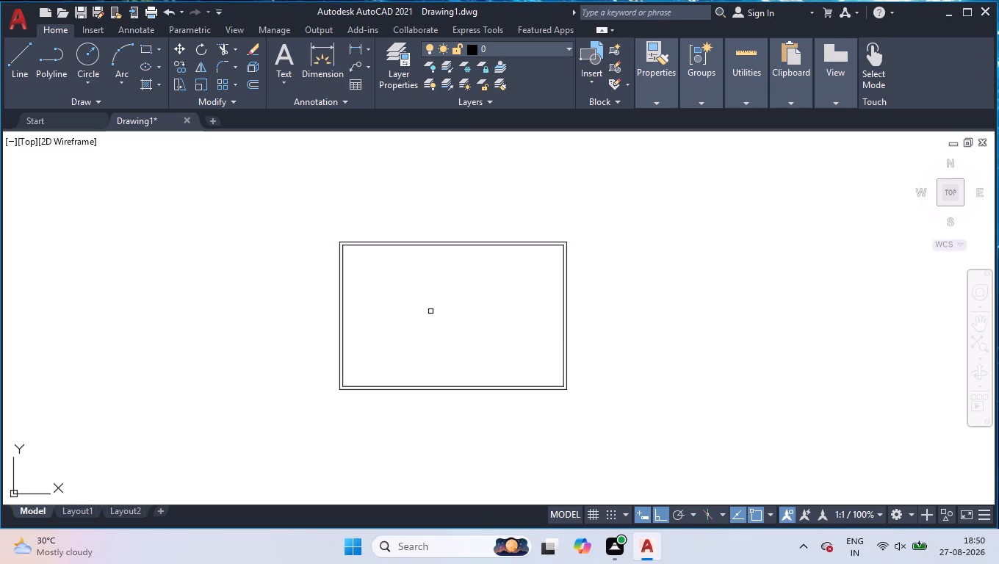
# Explode both the outer and inner wall outlines into separate lines.
pyautogui.click(620, 234)
pyautogui.click(511, 355)
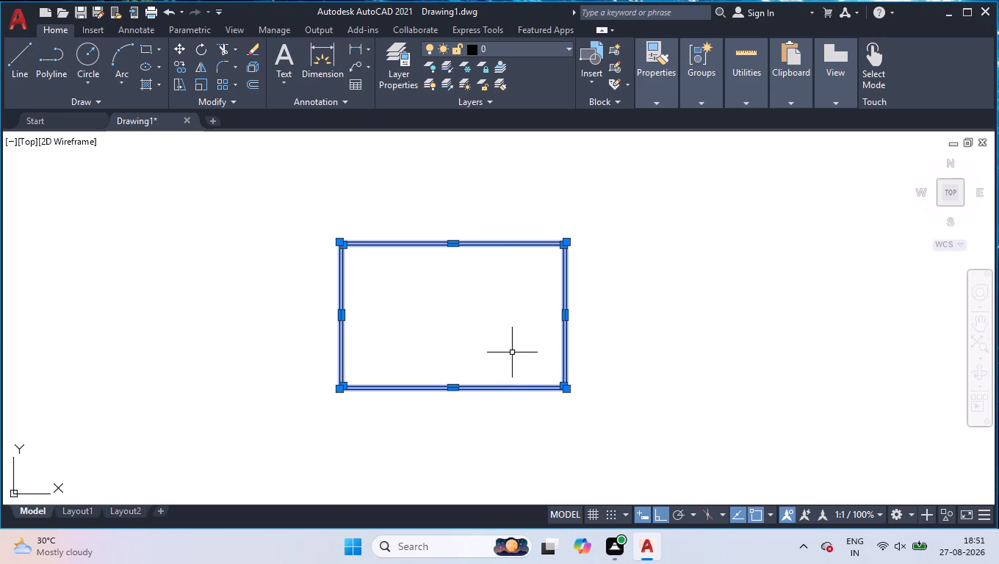
pyautogui.write('explo')
pyautogui.press('Return')
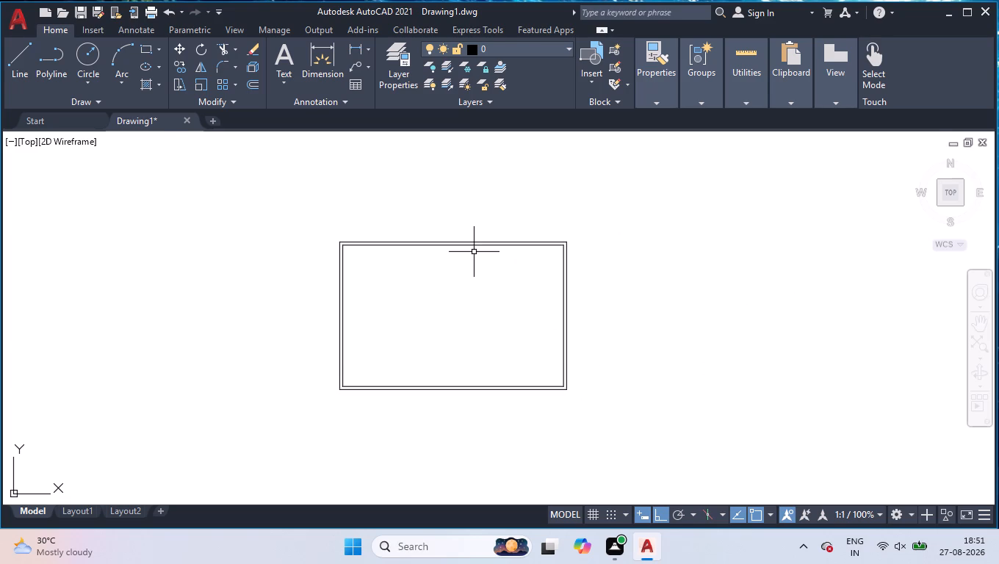
# Turn on Clean Screen to enlarge the drawing area.
pyautogui.hotkey('ctrl', '0')
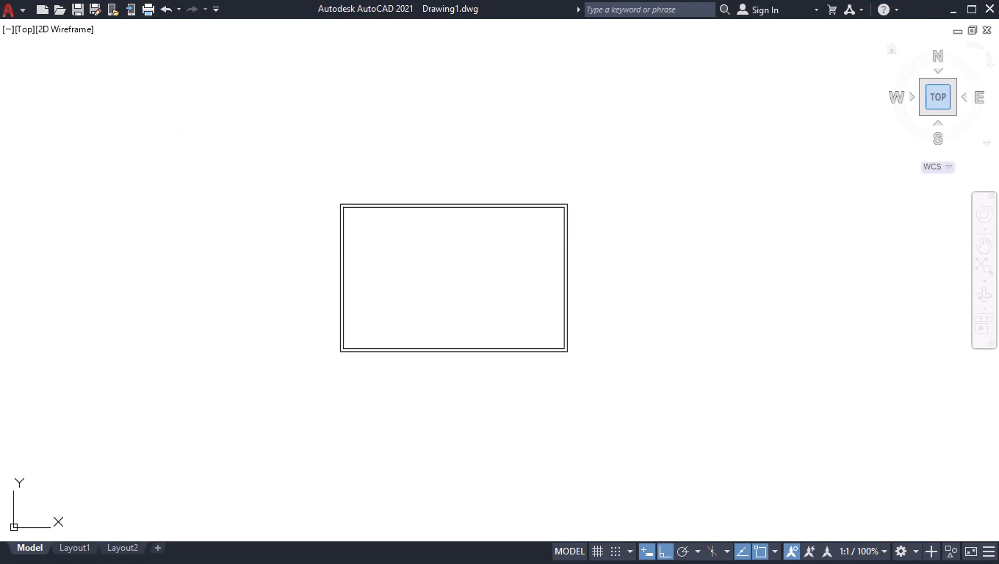
# Delete the stray short line lying far away from the wall outline.
pyautogui.click(935, 92)
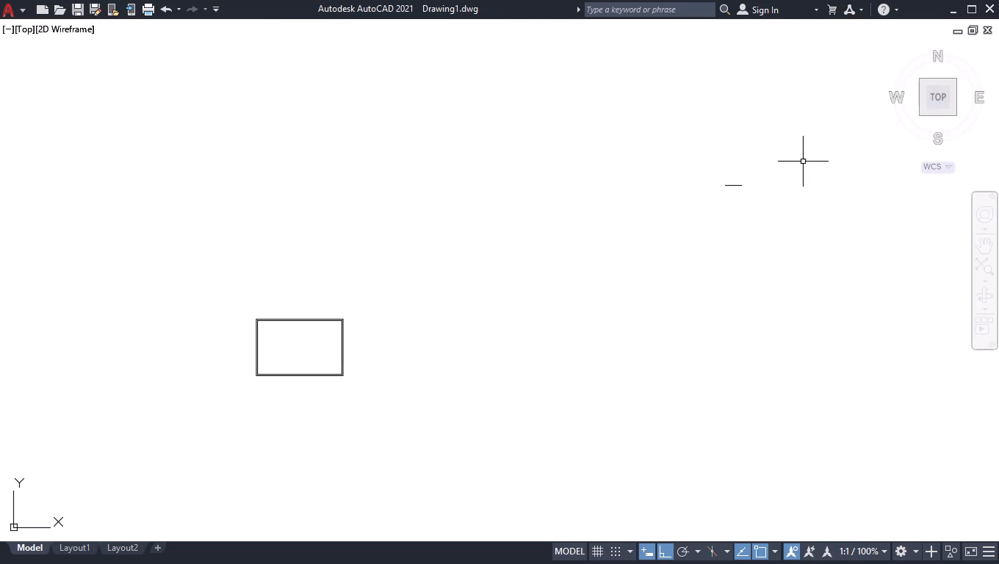
pyautogui.moveTo(803, 162); pyautogui.dragTo(783, 170)
pyautogui.click(606, 217)
pyautogui.press('Delete')
# Draw a line from the inner top-left wall corner 1' along the top wall, continuing perpendicular across to its outer face.
pyautogui.click(939, 93)
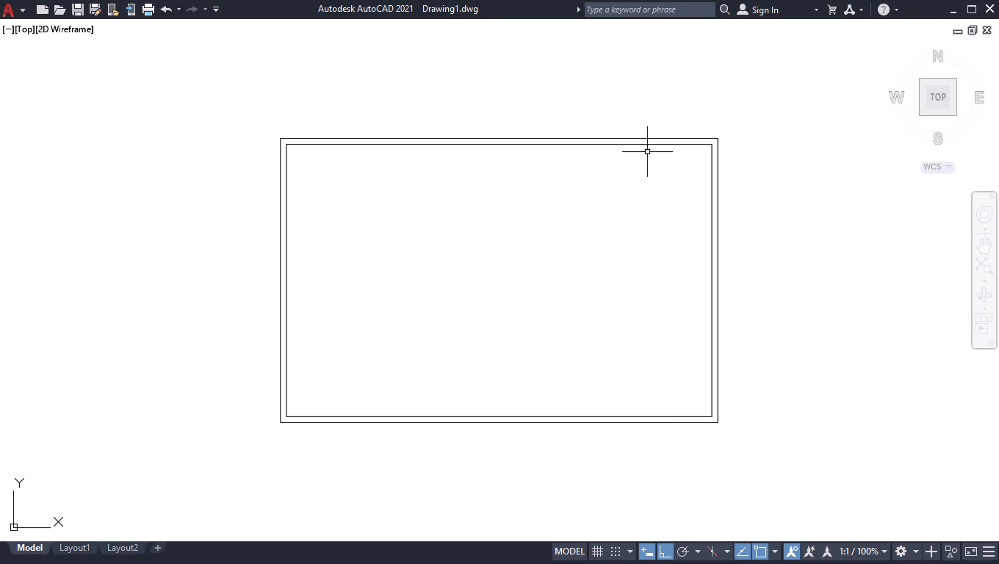
pyautogui.scroll(1, 639, 159)
pyautogui.scroll(1, 37, 126)
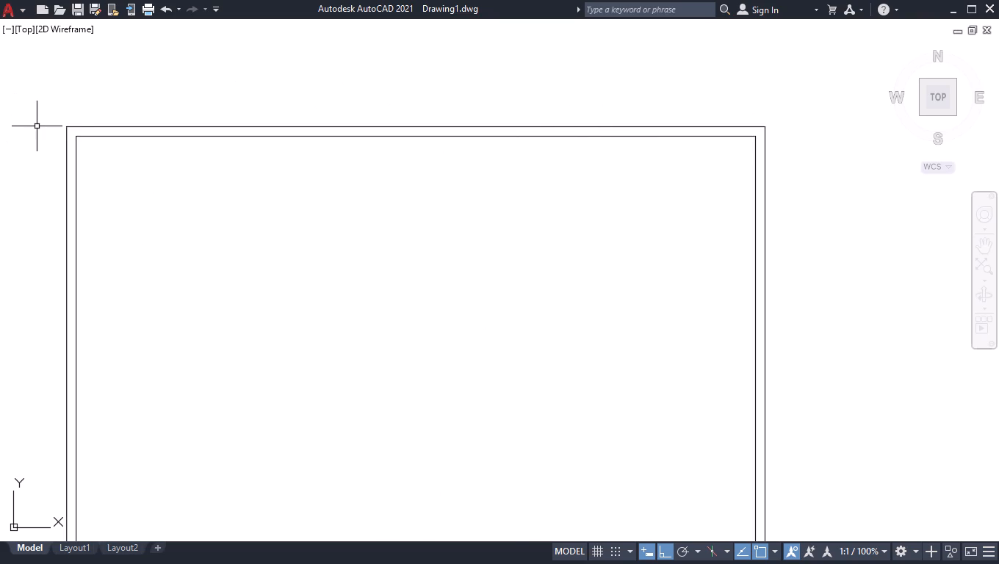
pyautogui.press('l')
pyautogui.press('Return')
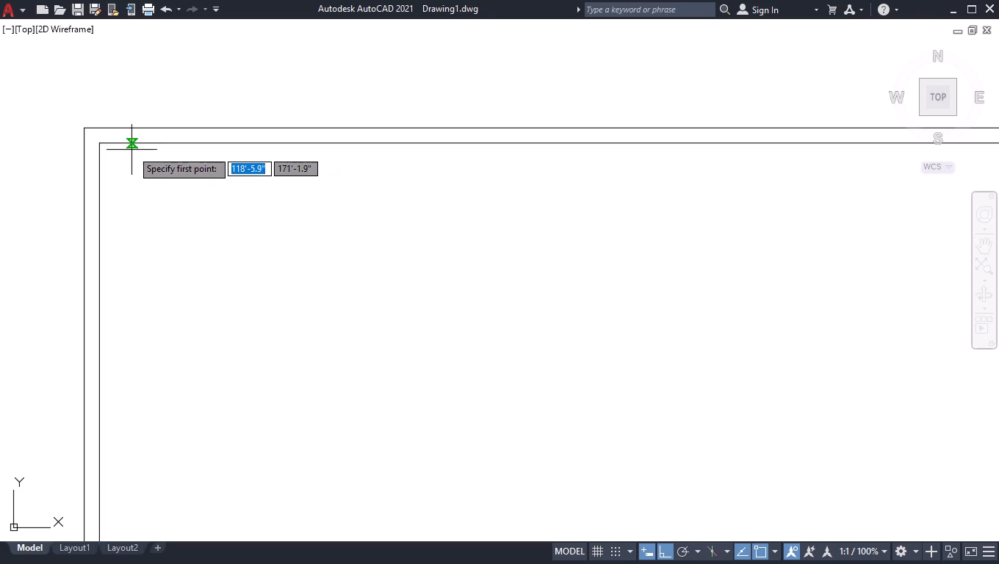
pyautogui.scroll(2, 73, 117)
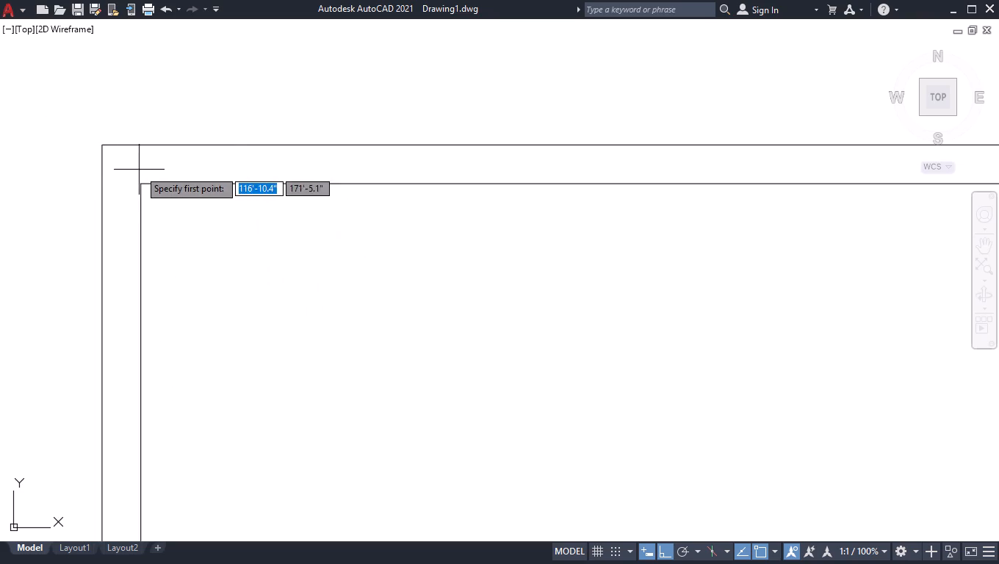
pyautogui.click(139, 186)
pyautogui.write("1'")
pyautogui.press('Return')
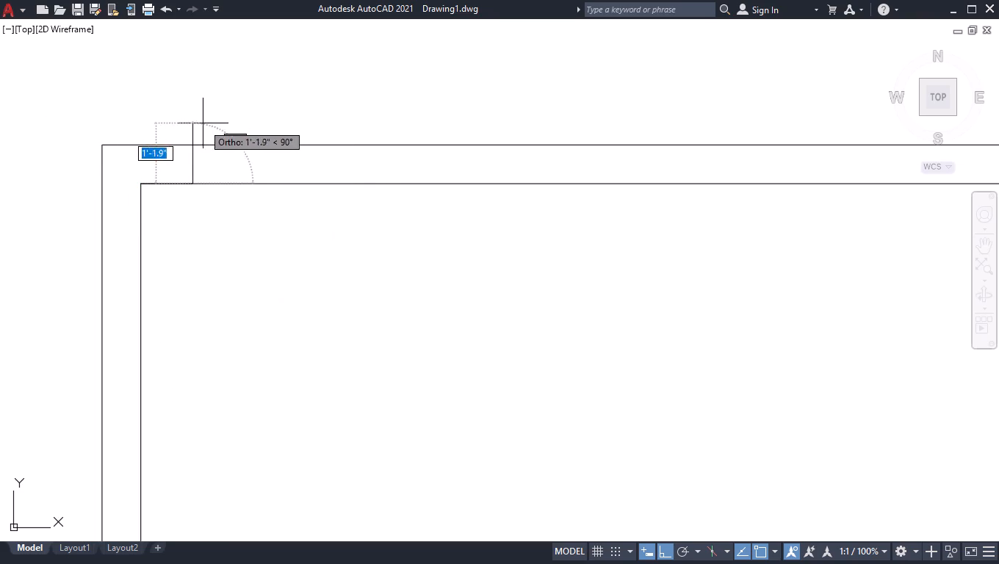
pyautogui.click(195, 143)
pyautogui.press('Return')
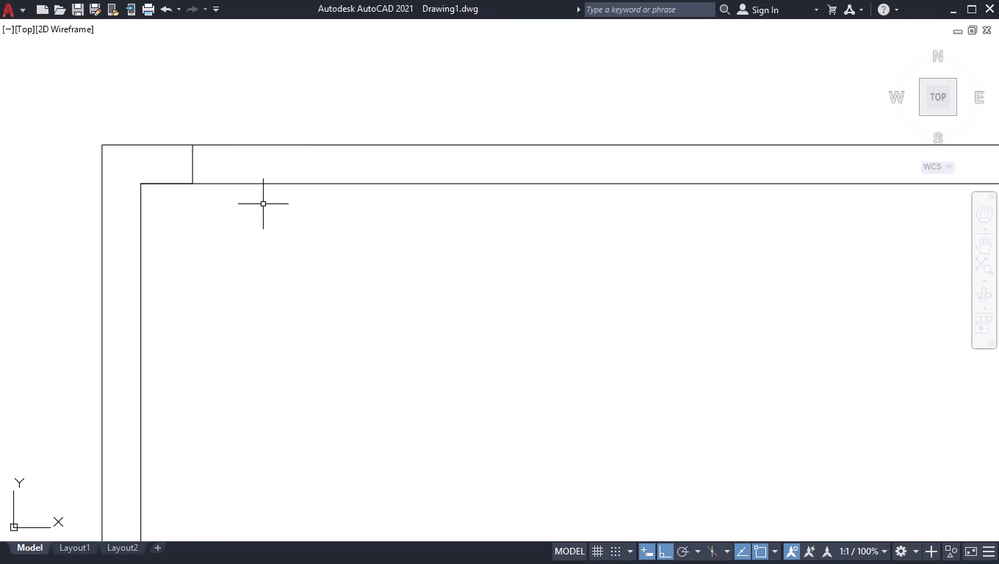
# Offset the short line crossing the top wall by 4'9" to the right.
pyautogui.write('off')
pyautogui.press('Return')
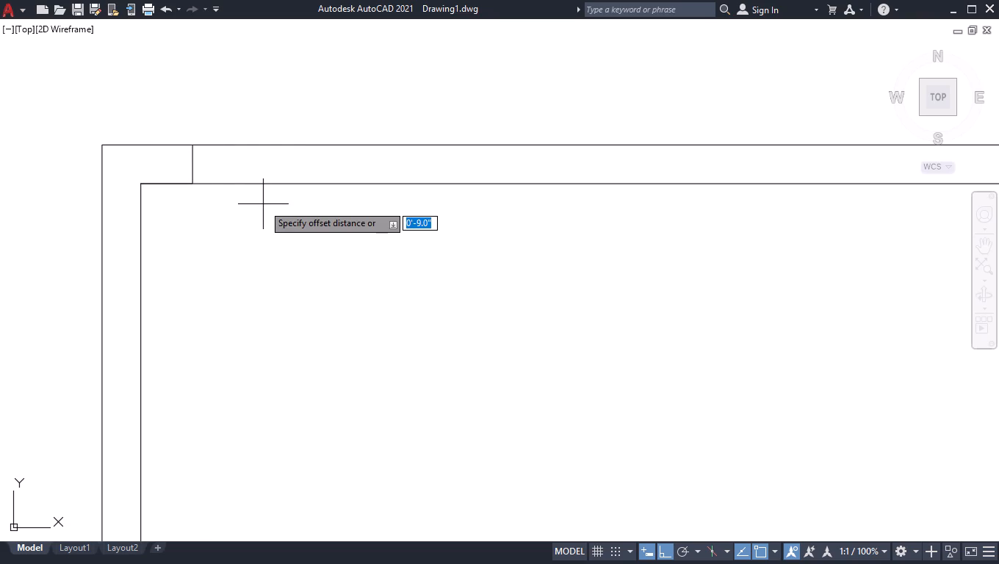
pyautogui.write("4'9")
pyautogui.press('Return')
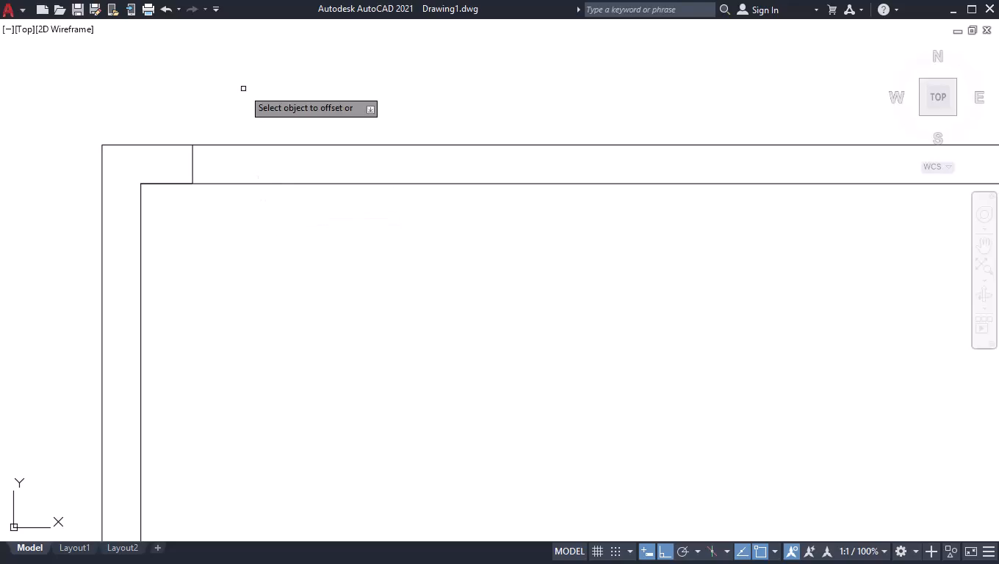
pyautogui.click(191, 164)
pyautogui.click(276, 170)
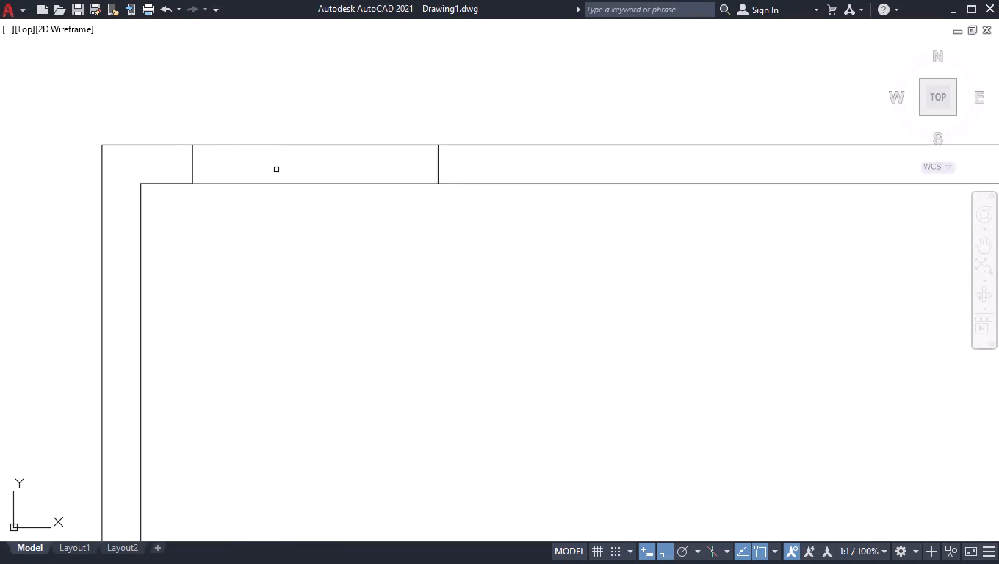
pyautogui.press('Return')
# Draw a partition stub from the offset line's inner end: 2' down, 4.5" right and back up to the top wall's inner face.
pyautogui.press('l')
pyautogui.press('Return')
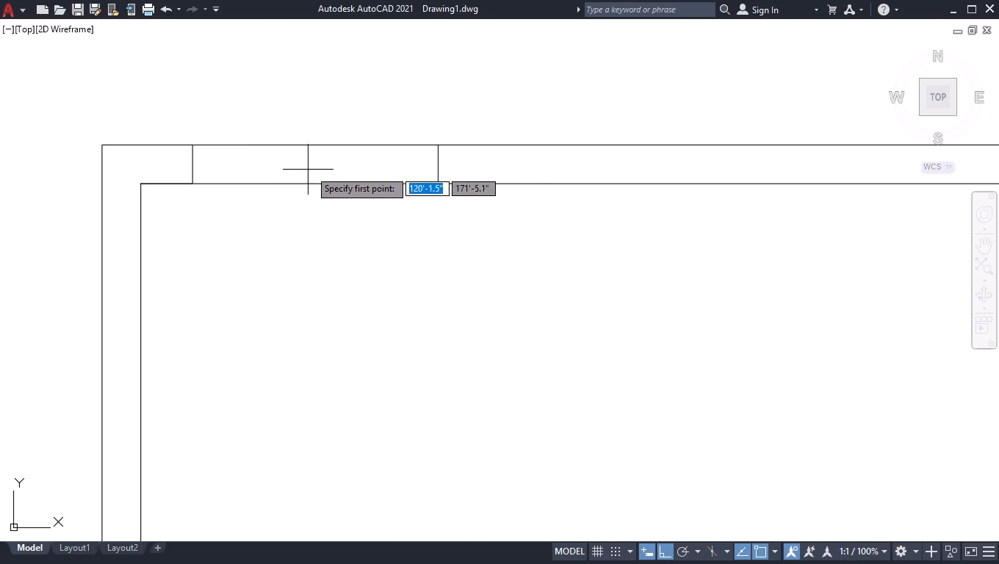
pyautogui.click(437, 186)
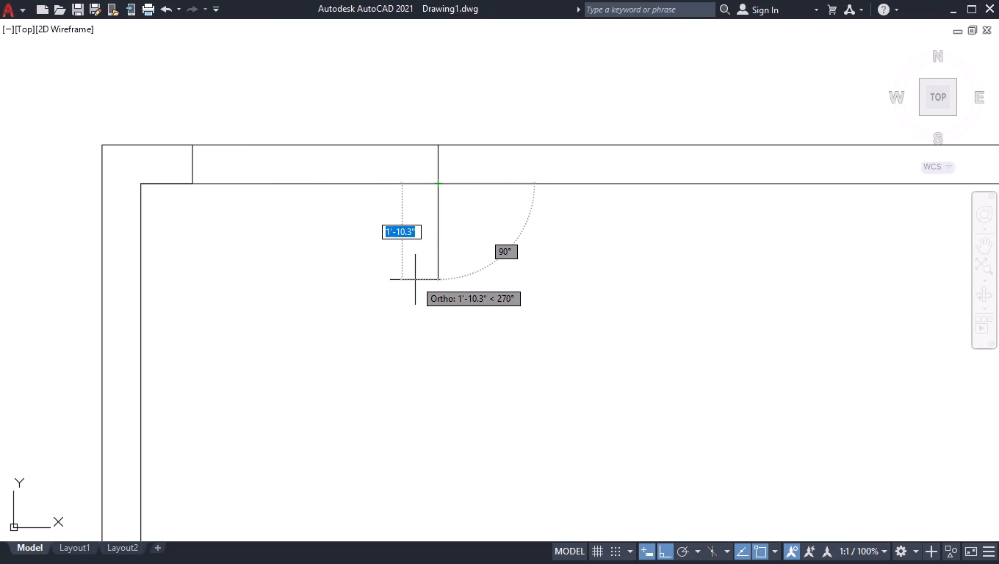
pyautogui.write("2'")
pyautogui.press('Return')
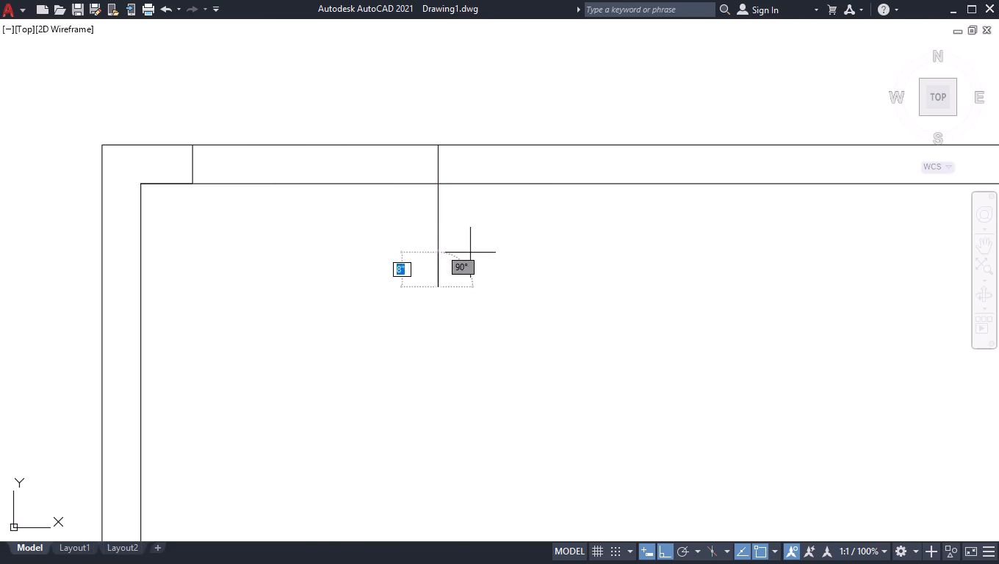
pyautogui.write('4.5')
pyautogui.press('Return')
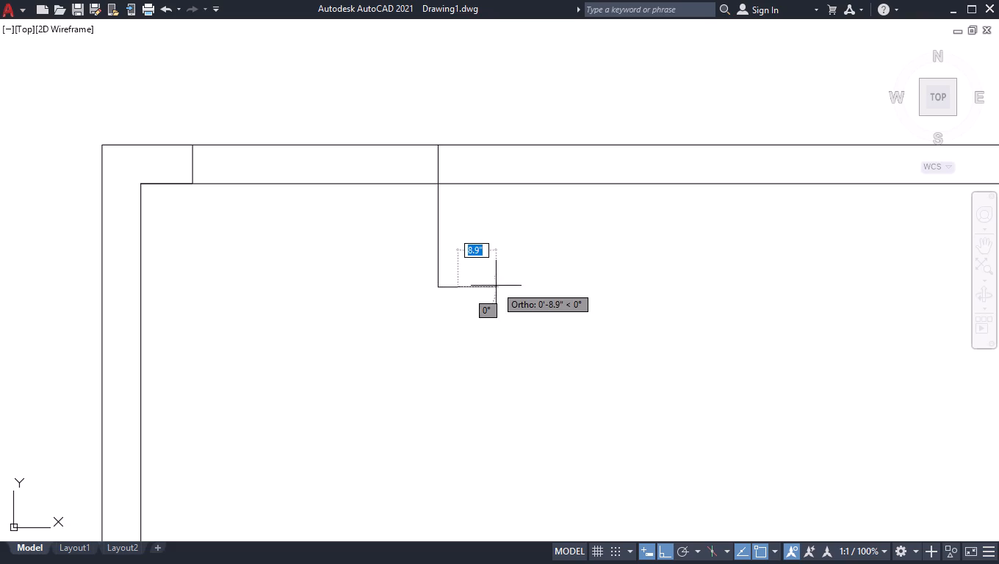
pyautogui.click(461, 182)
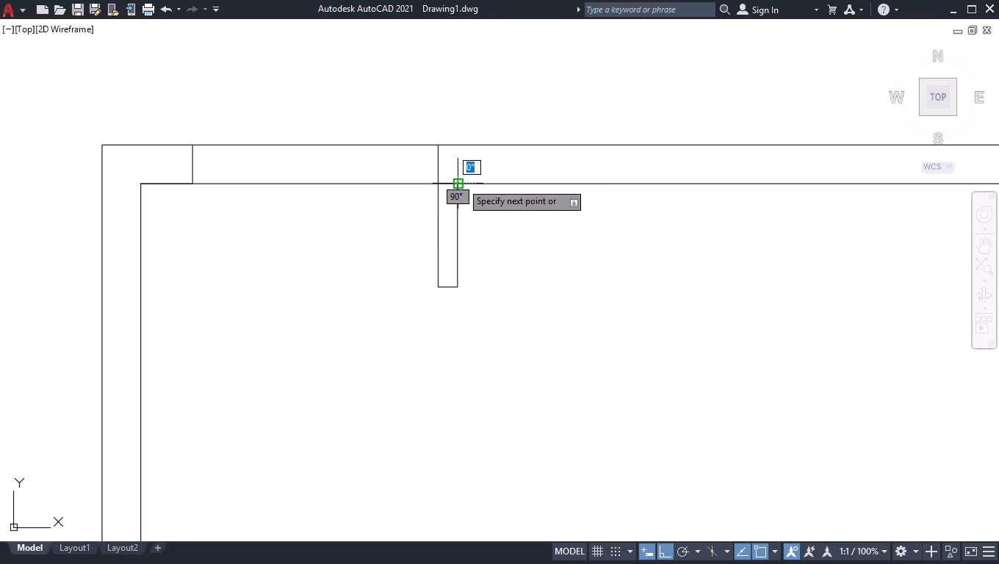
pyautogui.press('Return')
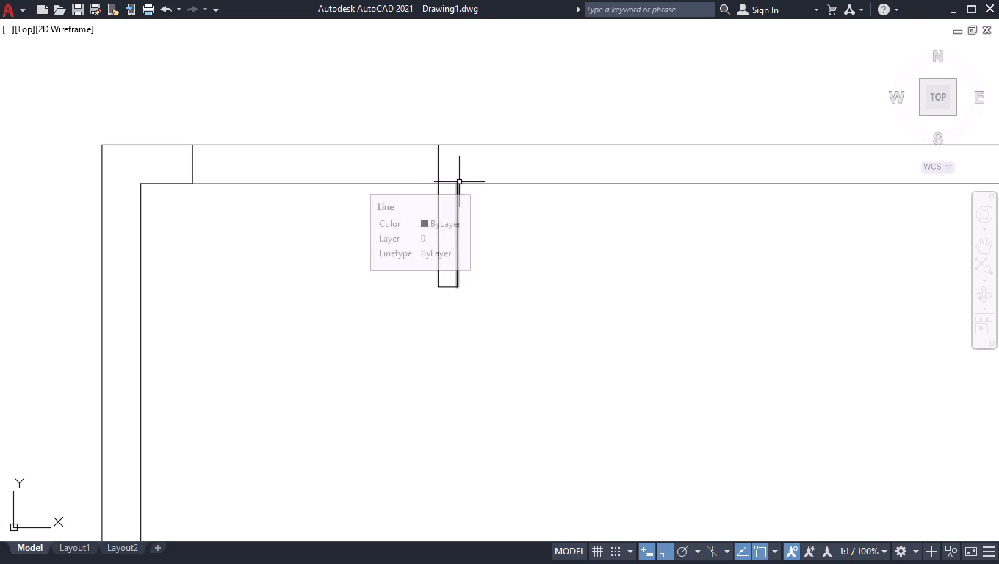
# Trim the line crossing the top wall above the partition stub and the overlapping 1' segment at the inner top-left corner.
pyautogui.write('tr')
pyautogui.press('Return')
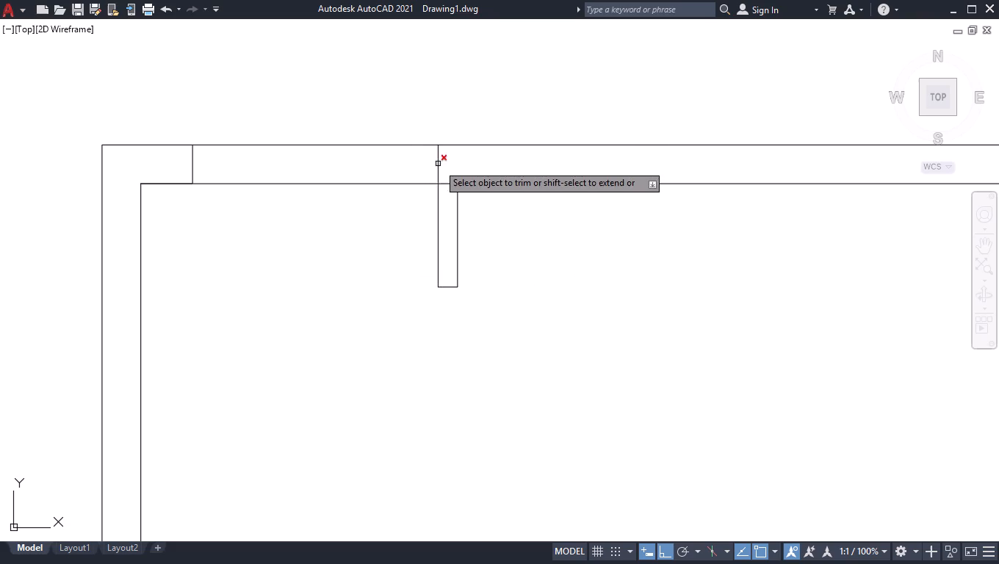
pyautogui.click(439, 164)
pyautogui.click(173, 183)
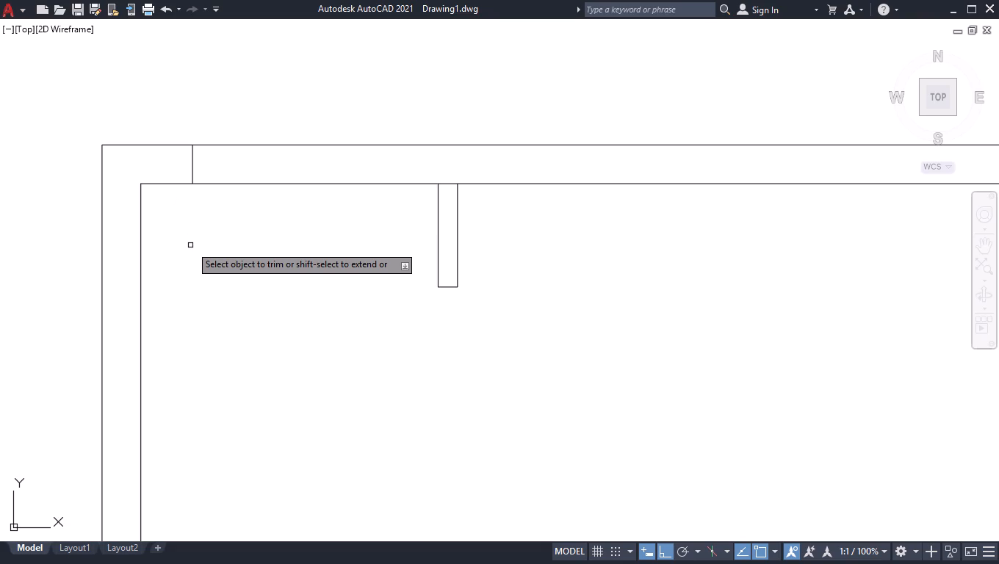
pyautogui.press('Return')
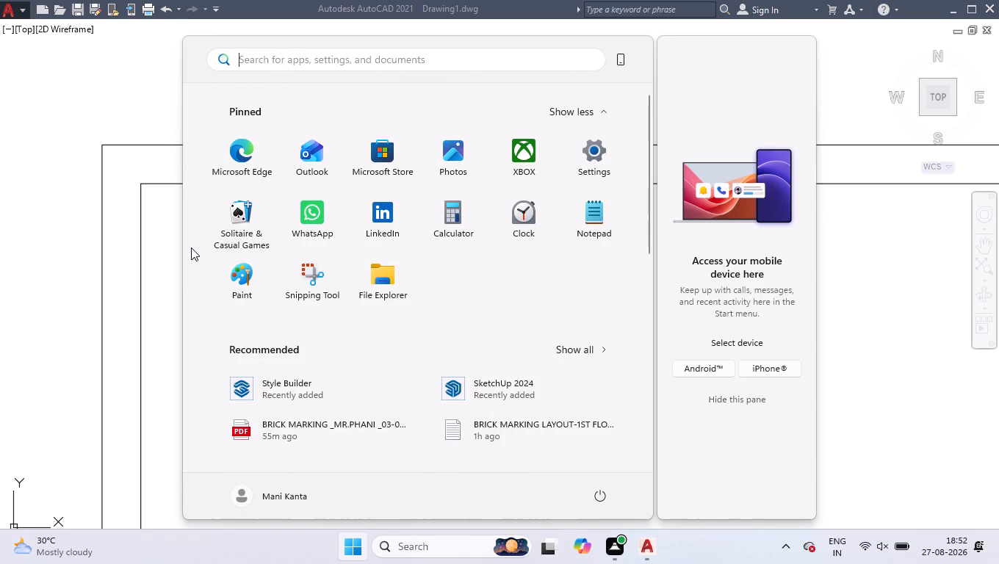
pyautogui.click(860, 254)
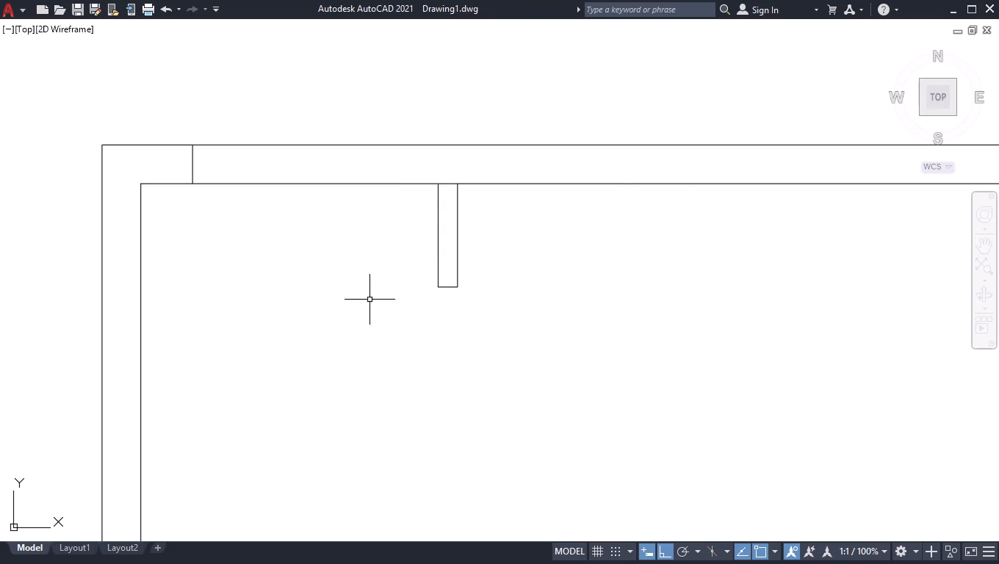
# Draw a line from the stub's upper right corner 1'9" right along the top wall's inner face, continuing perpendicular to the outer face.
pyautogui.scroll(1, 551, 185)
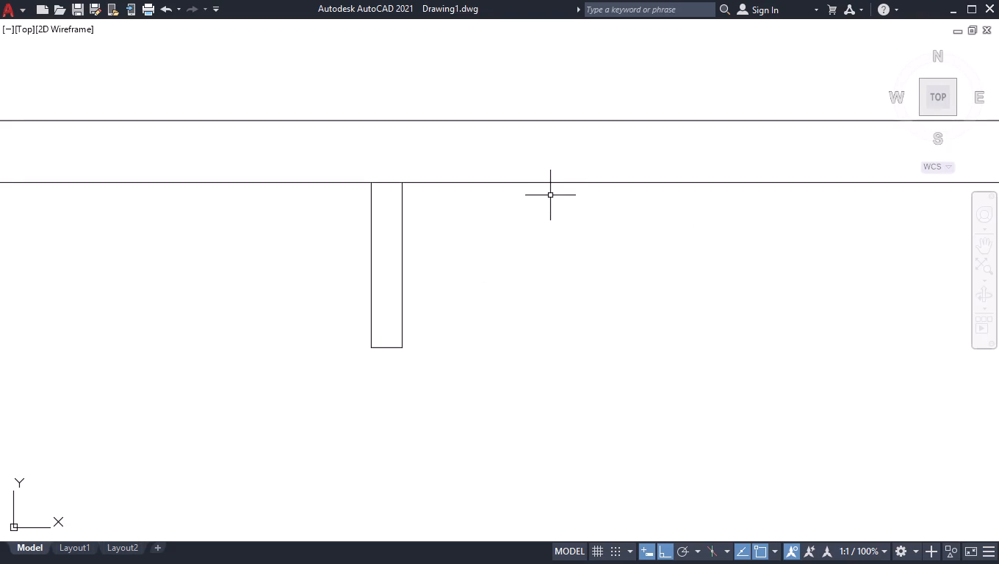
pyautogui.press('l')
pyautogui.press('Return')
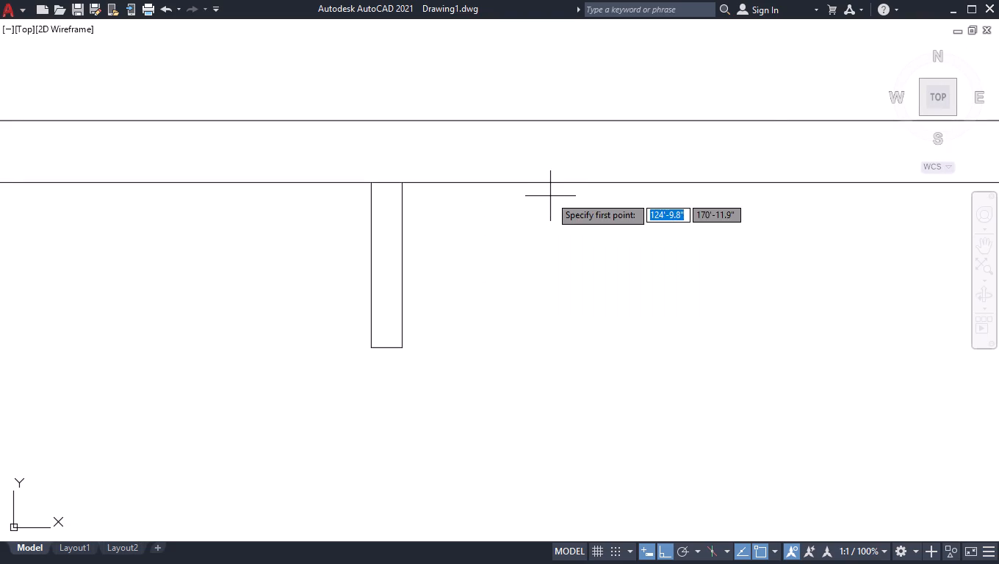
pyautogui.click(400, 181)
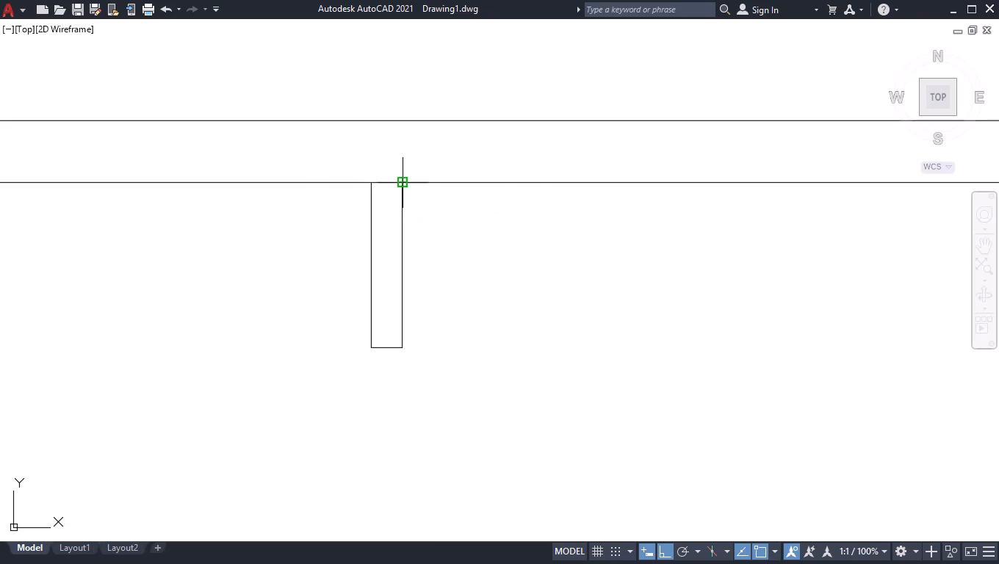
pyautogui.write("1'9")
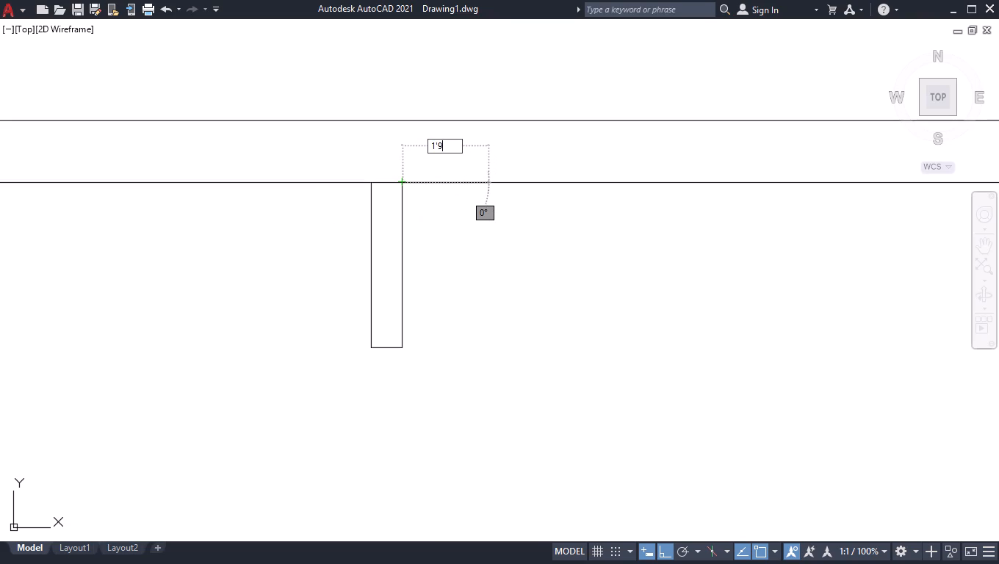
pyautogui.press('Return')
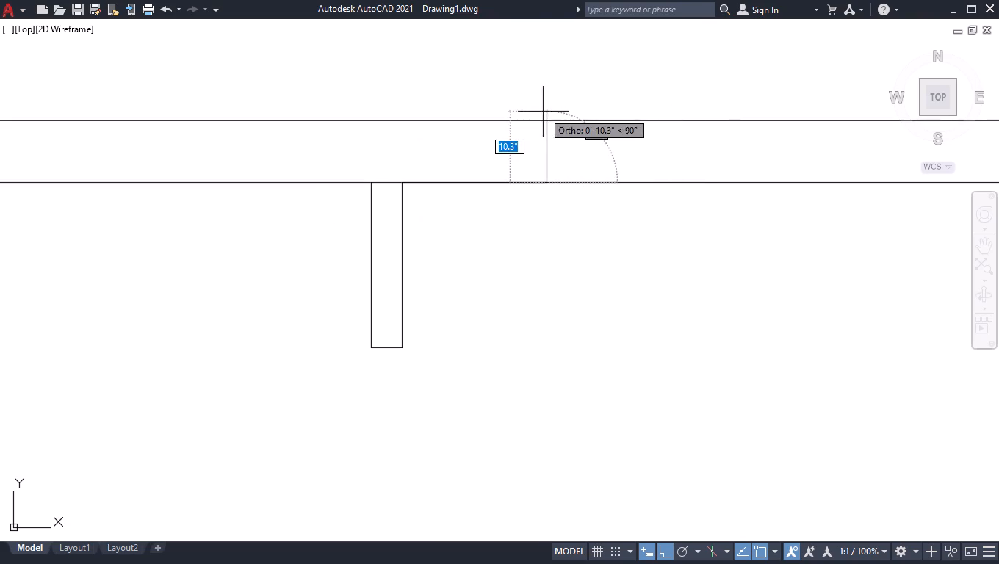
pyautogui.click(545, 119)
pyautogui.press('Return')
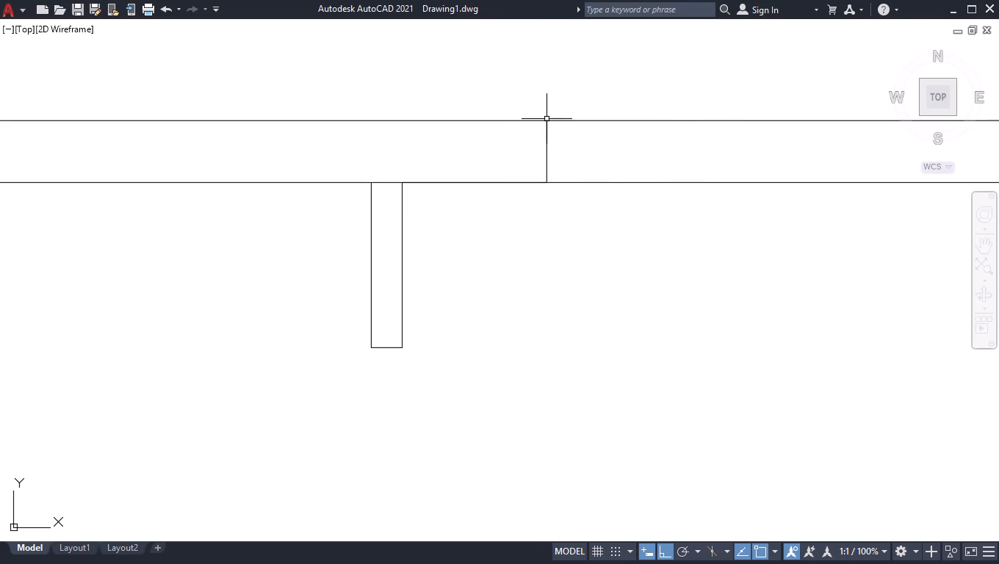
# Offset the new line crossing the top wall by 2' to the right, and that copy by a further 6'.
pyautogui.scroll(-3, 542, 129)
pyautogui.scroll(2, 743, 151)
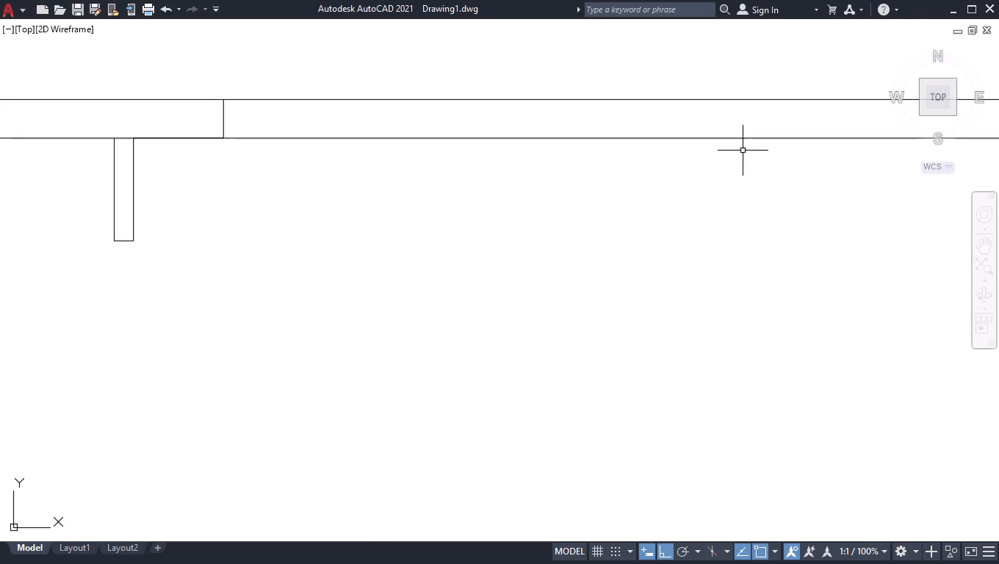
pyautogui.write('off')
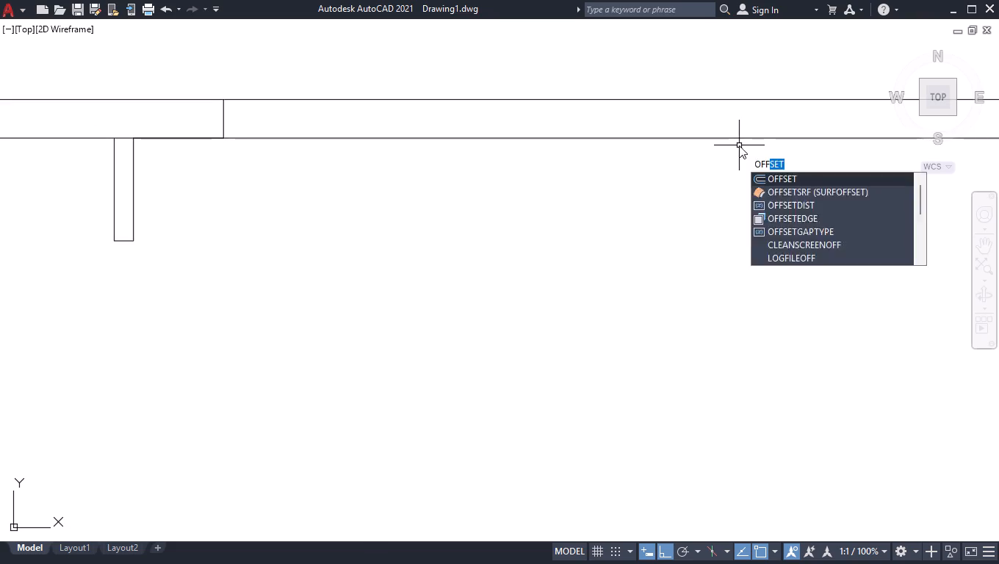
pyautogui.press('Return')
pyautogui.write("2'")
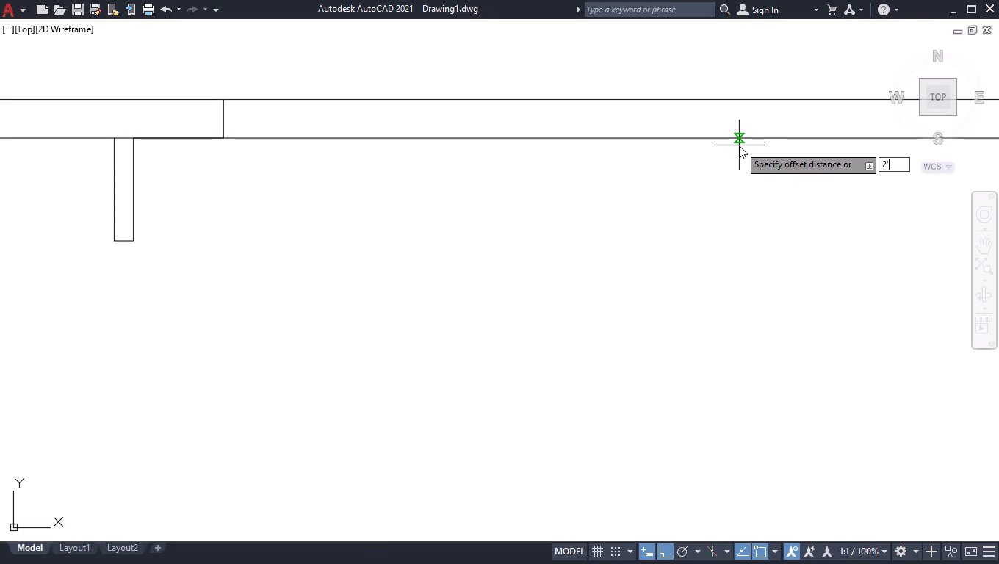
pyautogui.press('Return')
pyautogui.click(222, 111)
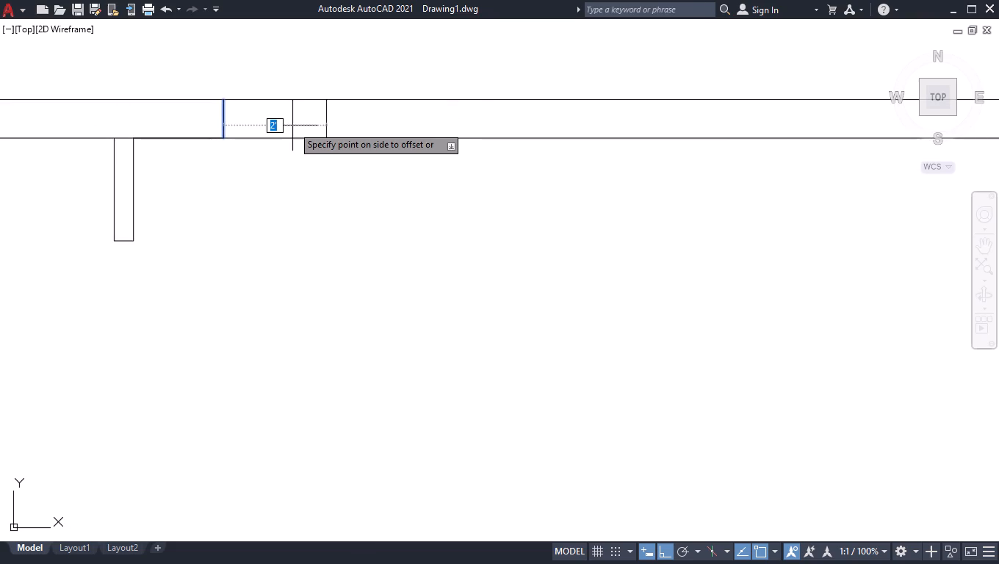
pyautogui.click(295, 126)
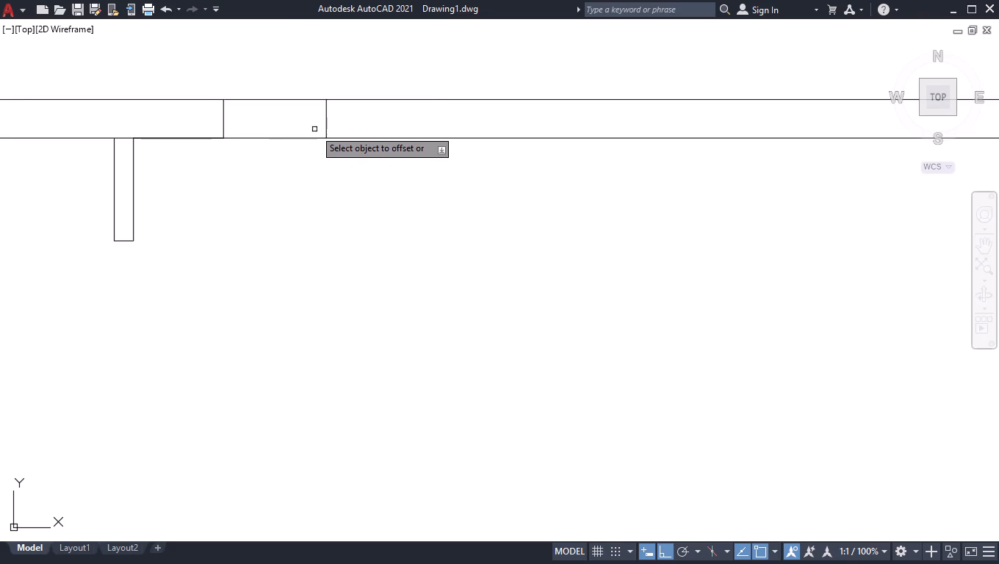
pyautogui.click(329, 116)
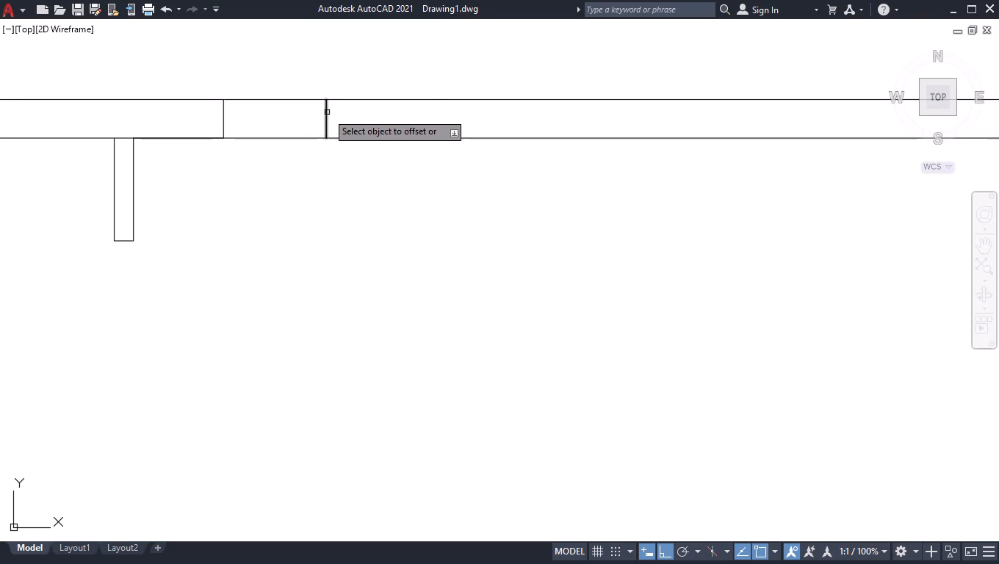
pyautogui.click(327, 112)
pyautogui.write("6'")
pyautogui.press('Return')
# Offset the rightmost line crossing the top wall by 1'9" to the right, and that copy by a further 4.5".
pyautogui.scroll(-2, 549, 176)
pyautogui.scroll(2, 713, 145)
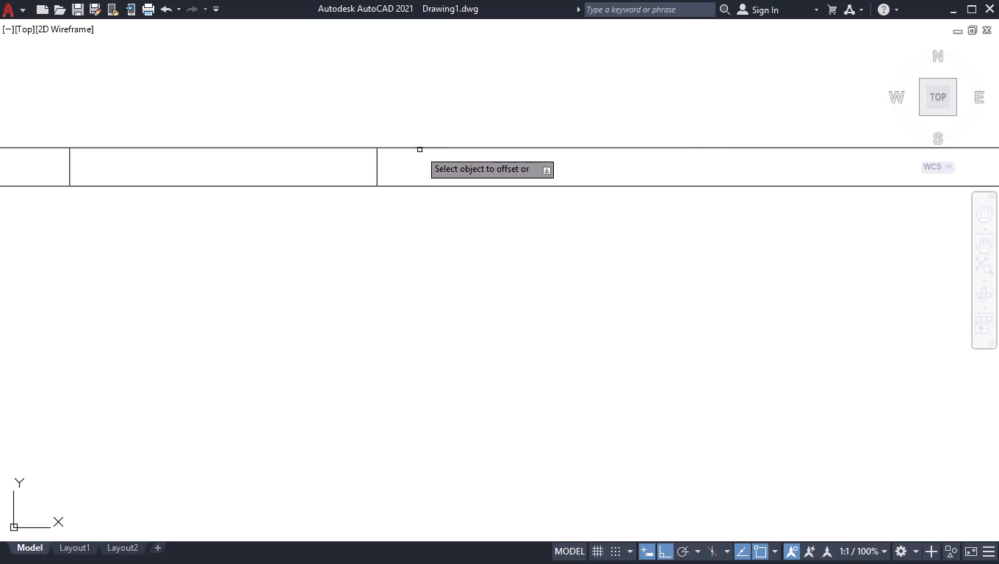
pyautogui.click(375, 162)
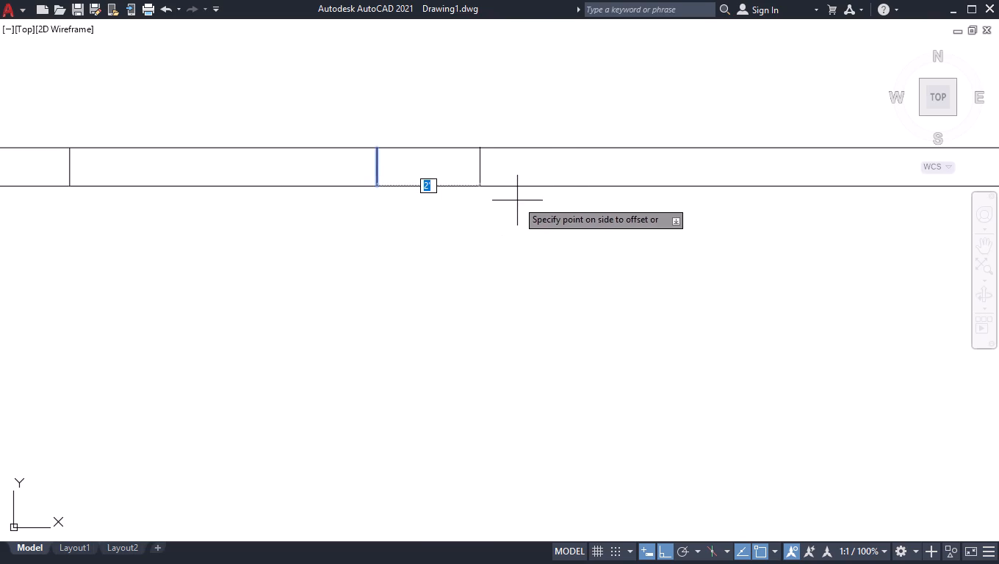
pyautogui.write("1'")
pyautogui.press('9')
pyautogui.press('Return')
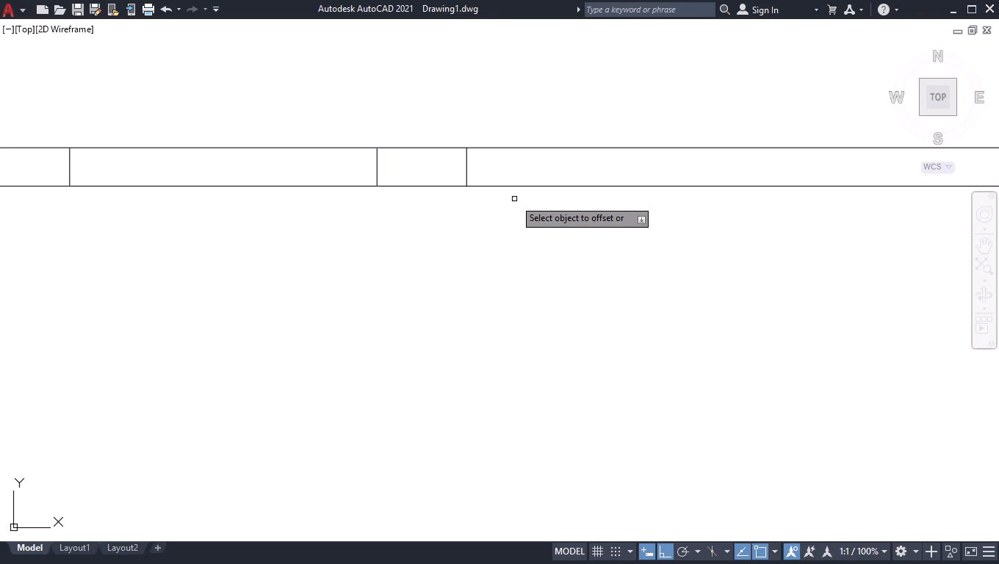
pyautogui.click(466, 169)
pyautogui.press('4')
pyautogui.write('.5')
pyautogui.press('Return')
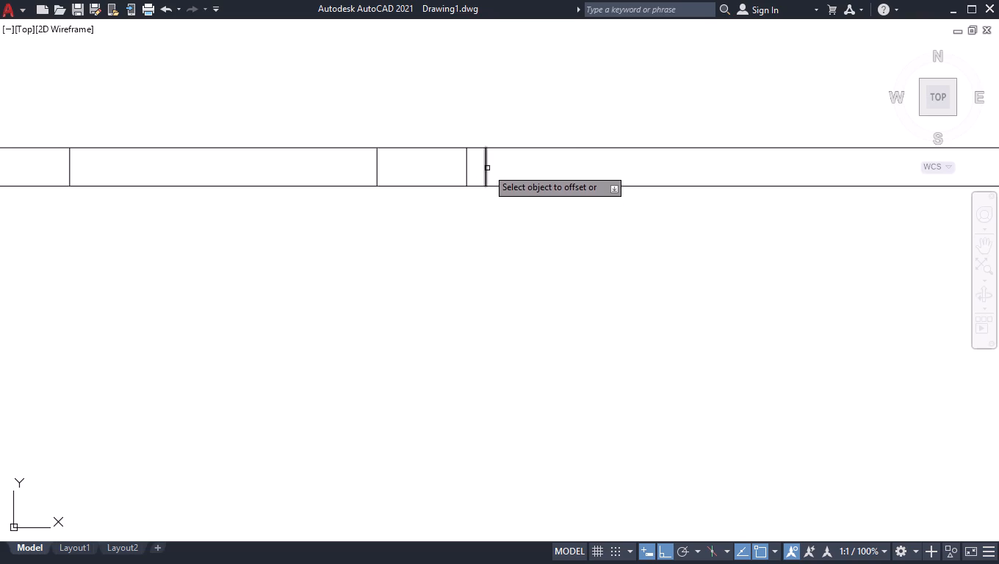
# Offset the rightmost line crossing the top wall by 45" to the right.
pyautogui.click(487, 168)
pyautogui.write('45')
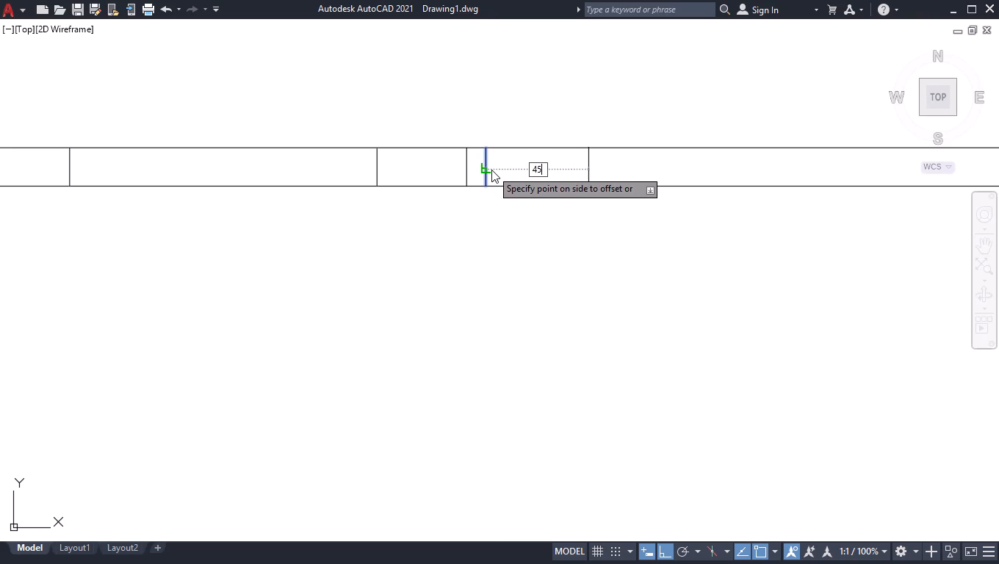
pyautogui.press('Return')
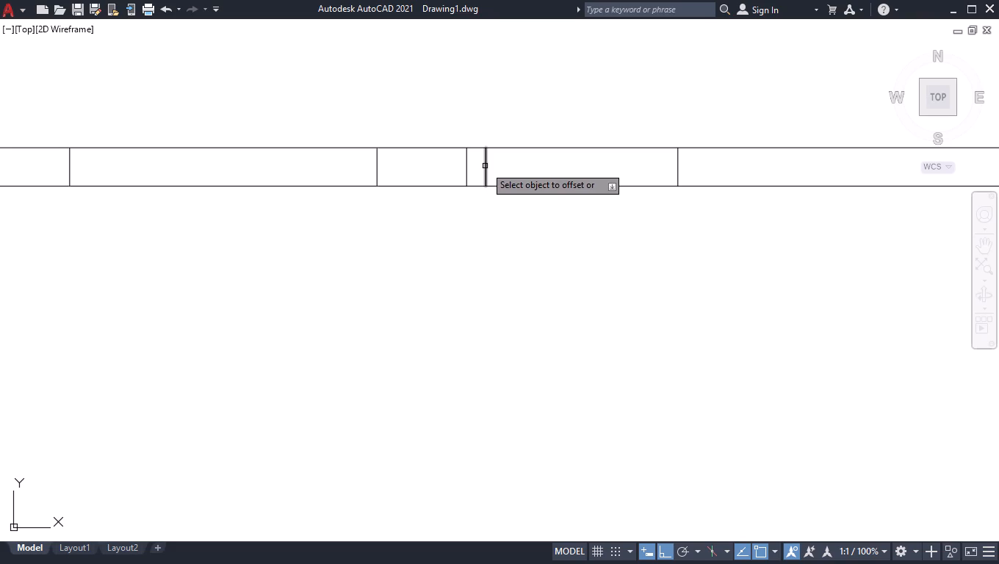
# Offset the second line of the 4.5" pair by another 4.5" to the right.
pyautogui.click(485, 166)
pyautogui.write('4.5')
pyautogui.press('Return')
pyautogui.press('Return')
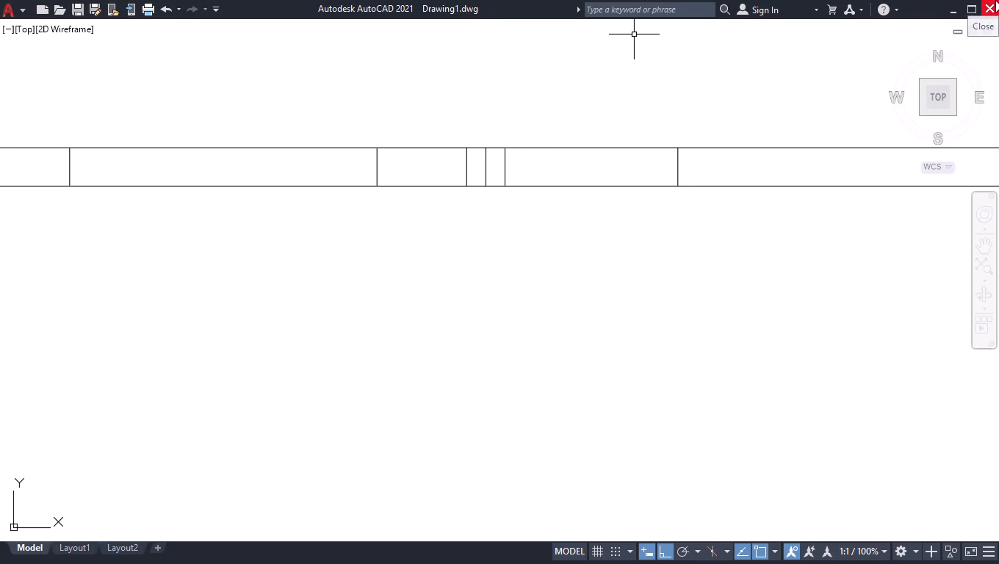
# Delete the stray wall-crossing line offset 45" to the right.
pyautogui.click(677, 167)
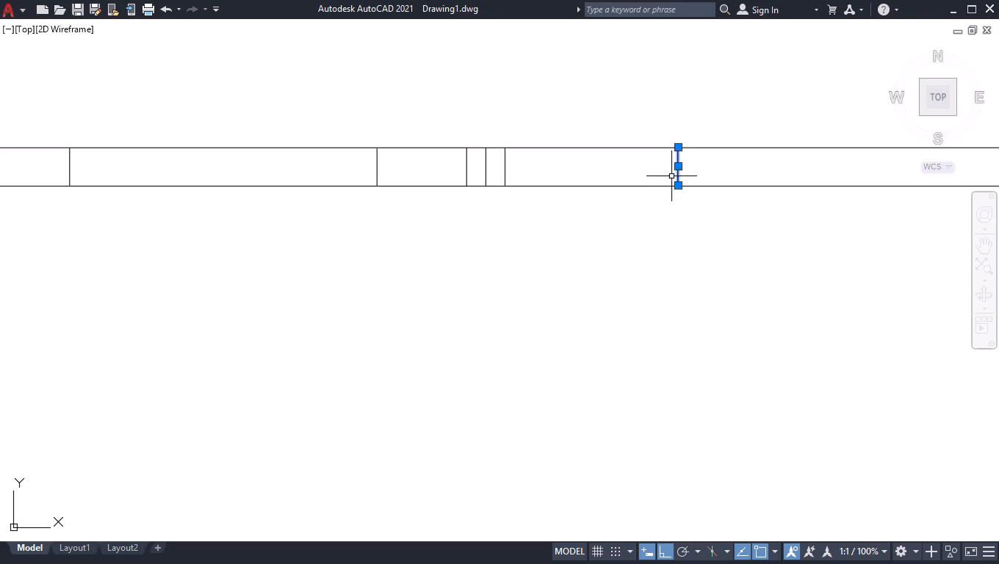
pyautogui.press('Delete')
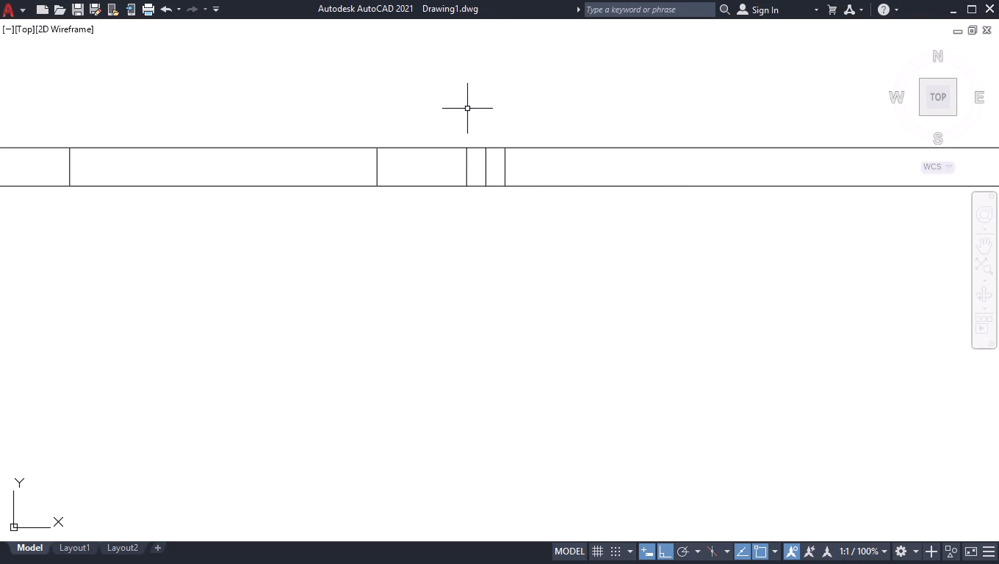
# Draw the partition's first side down from the top wall's inner face at the triple lines' middle one, in 2', 4' and 5'5" segments.
pyautogui.scroll(-1, 485, 215)
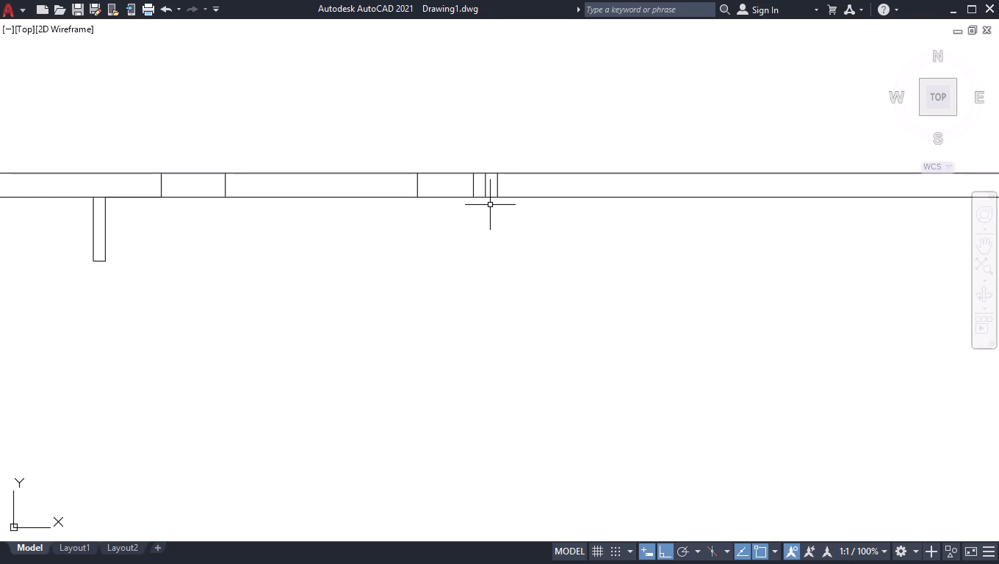
pyautogui.press('l')
pyautogui.press('Return')
pyautogui.scroll(2, 490, 188)
pyautogui.click(474, 208)
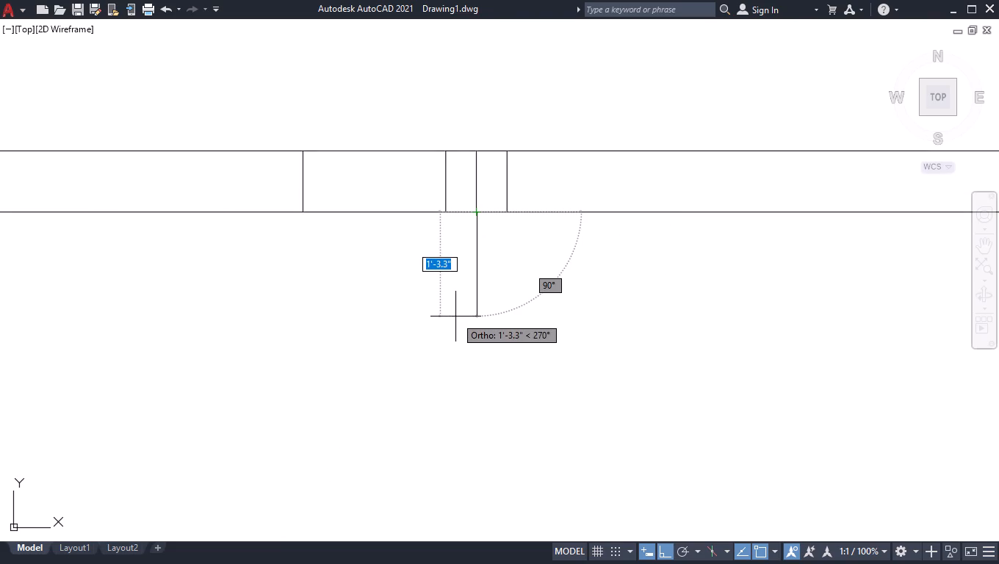
pyautogui.press('1')
pyautogui.press('BackSpace')
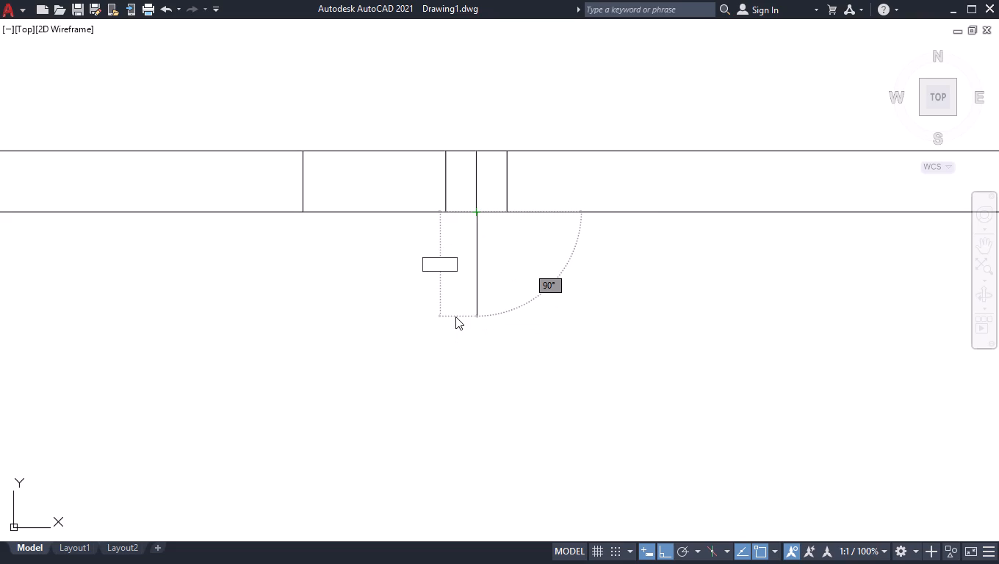
pyautogui.press('2')
pyautogui.press("'")
pyautogui.press('Return')
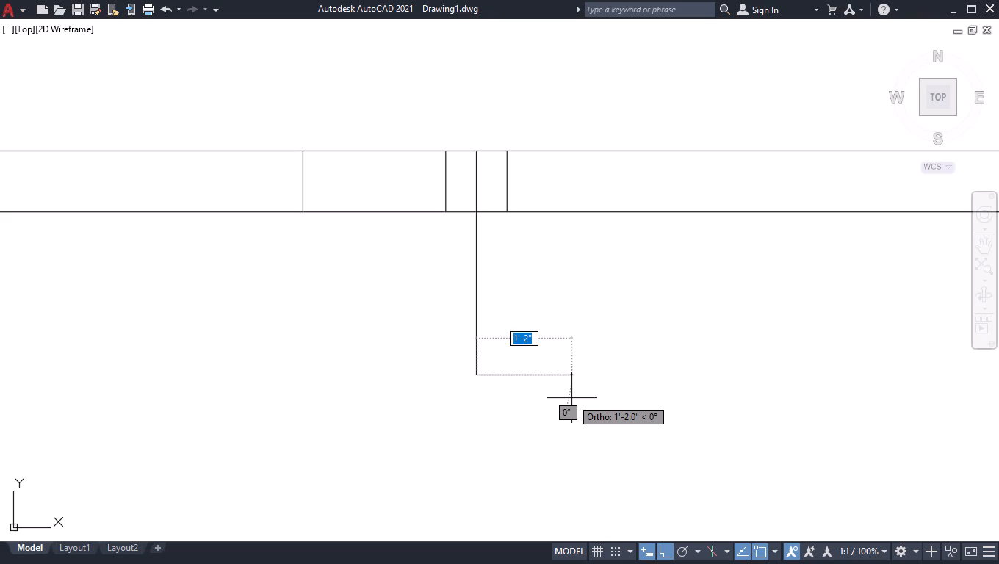
pyautogui.scroll(-6, 523, 391)
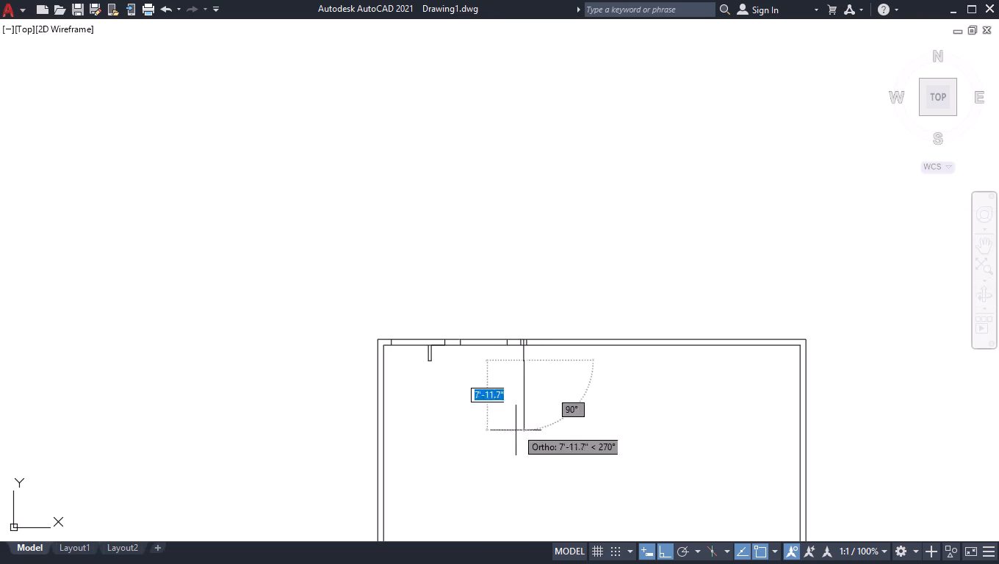
pyautogui.scroll(2, 502, 449)
pyautogui.write("4'")
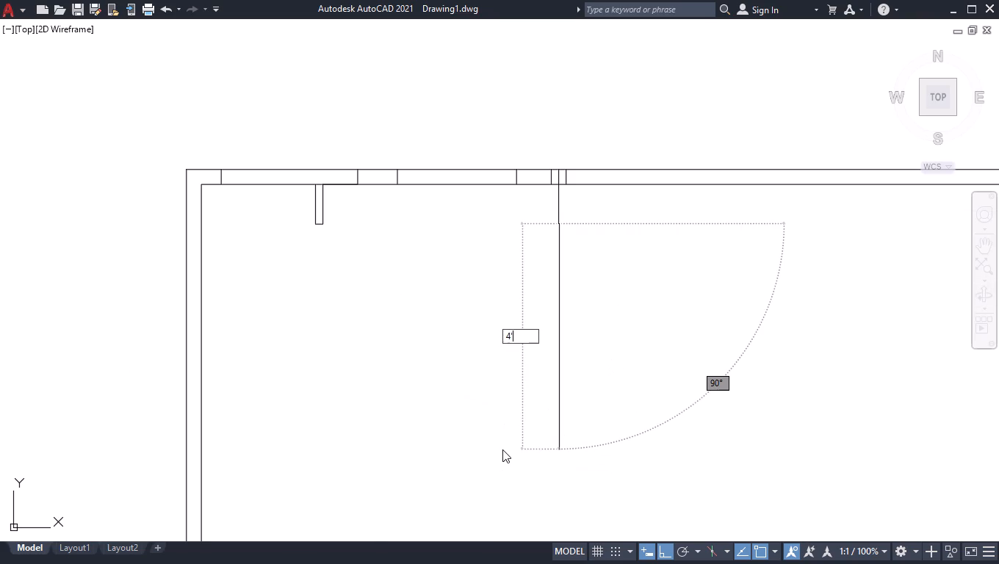
pyautogui.press('Return')
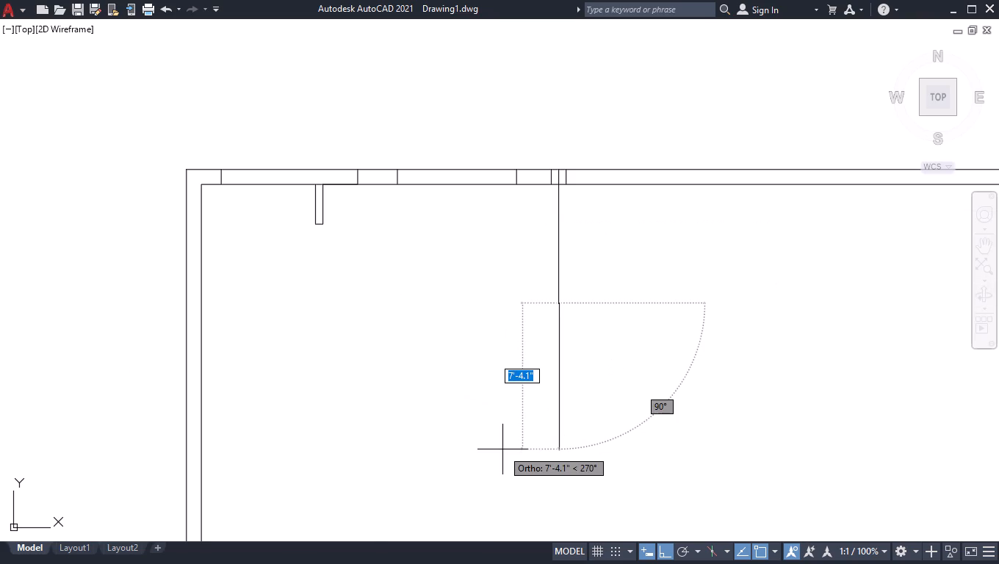
pyautogui.write("5'5")
pyautogui.press('Return')
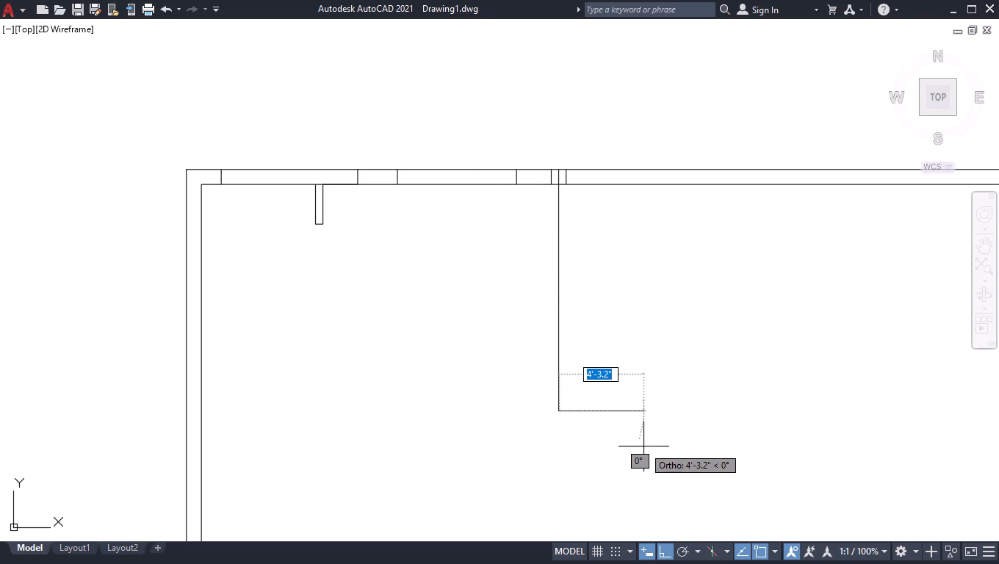
# Close the long partition with a 4.5" end line to the right and a second side back up to the top wall's inner face.
pyautogui.write('4.5')
pyautogui.press('Return')
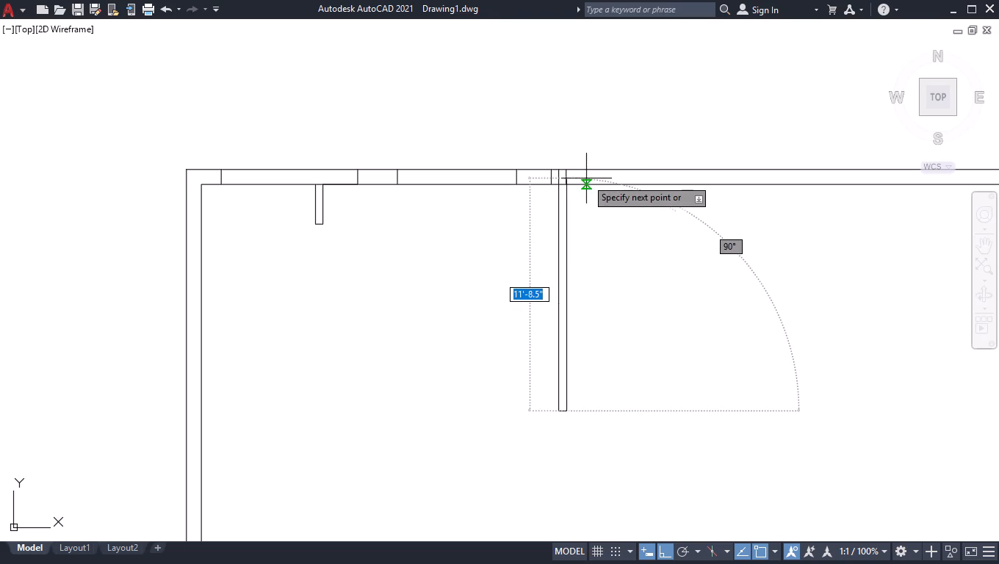
pyautogui.scroll(3, 571, 180)
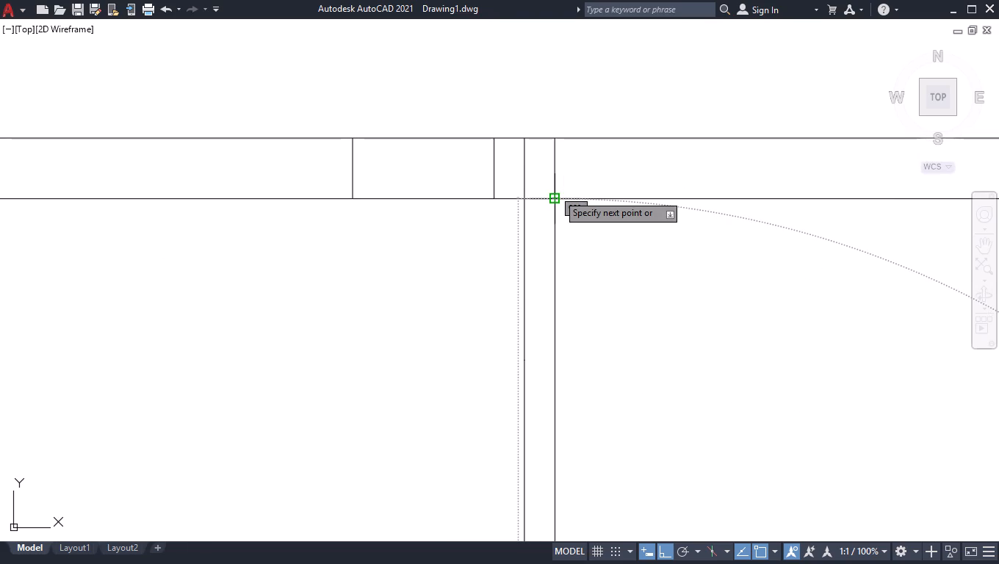
pyautogui.click(558, 194)
pyautogui.press('Return')
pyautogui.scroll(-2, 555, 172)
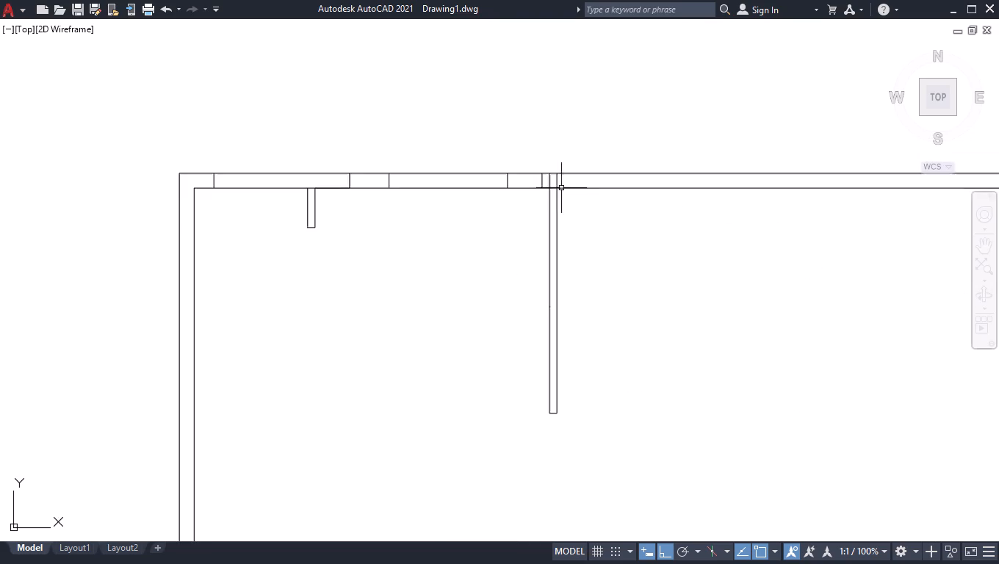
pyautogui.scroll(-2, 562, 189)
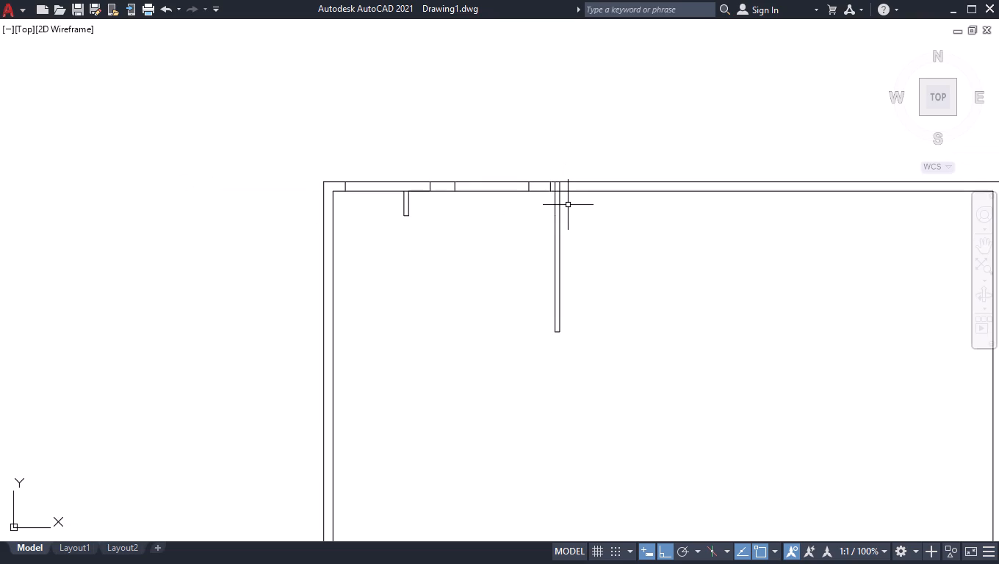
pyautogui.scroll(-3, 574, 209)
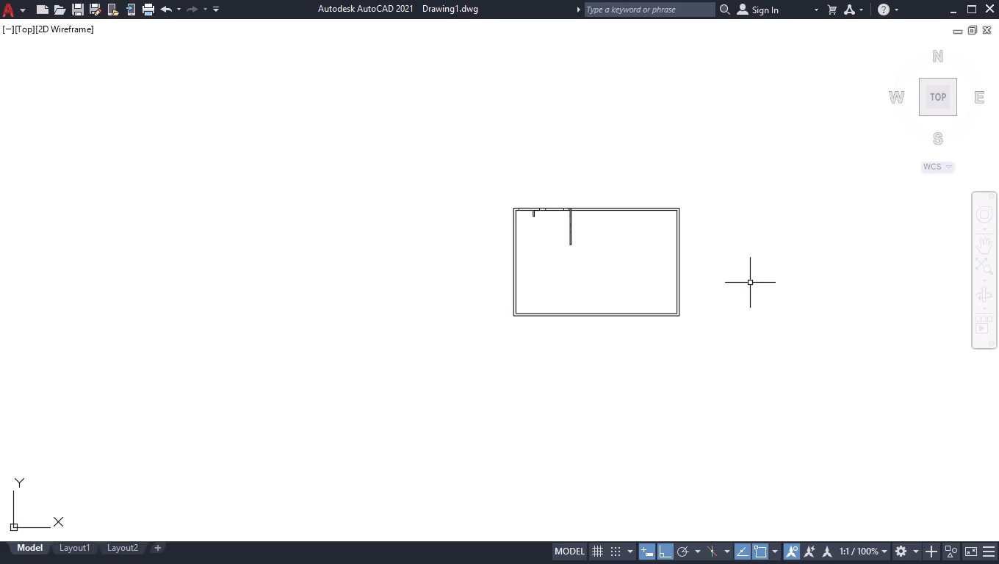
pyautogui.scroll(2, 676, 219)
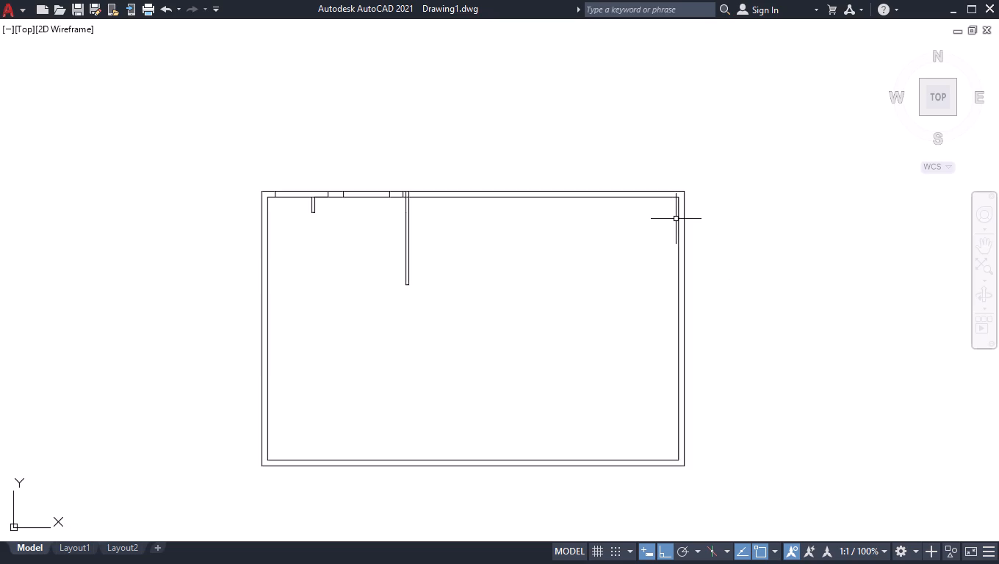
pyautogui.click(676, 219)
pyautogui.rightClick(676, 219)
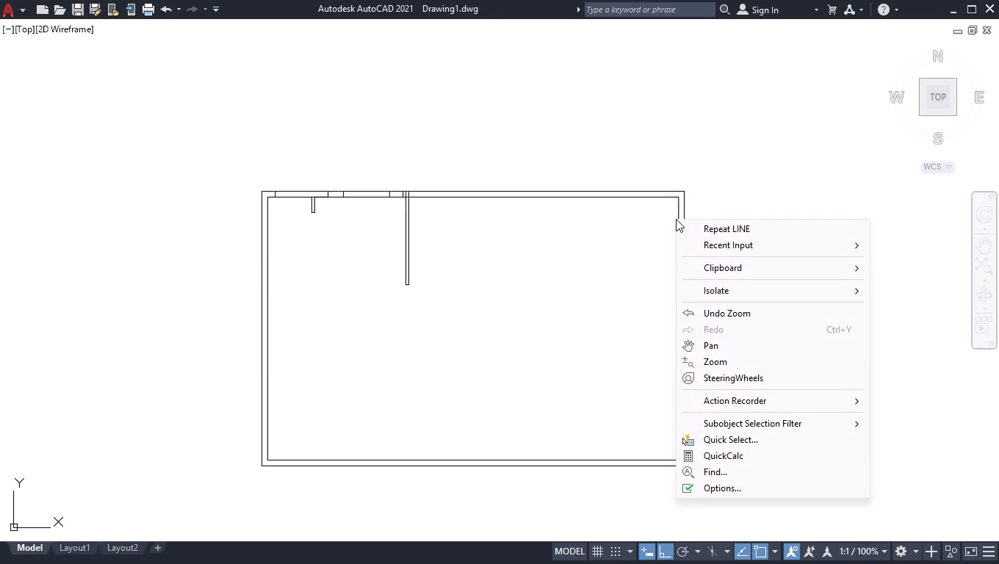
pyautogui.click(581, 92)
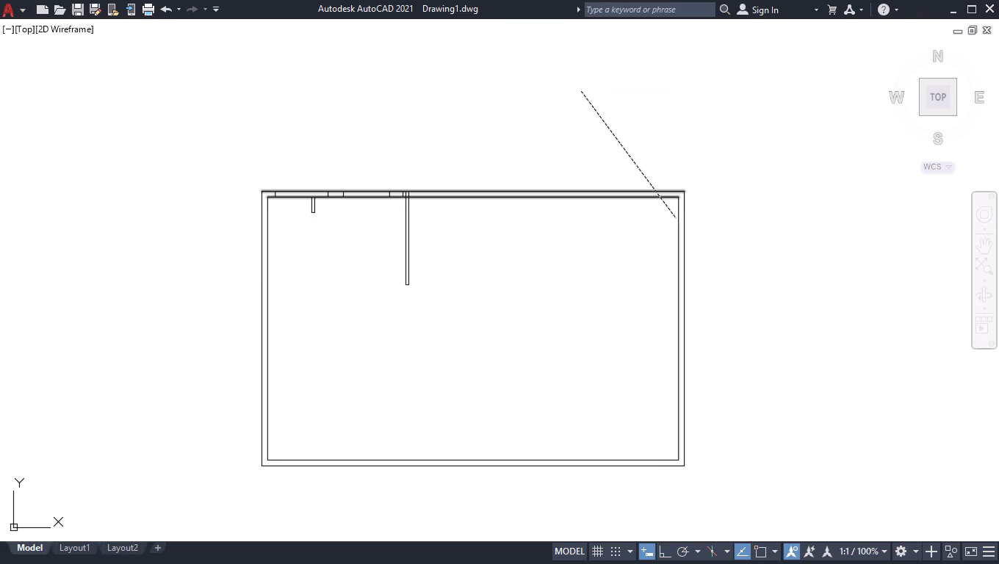
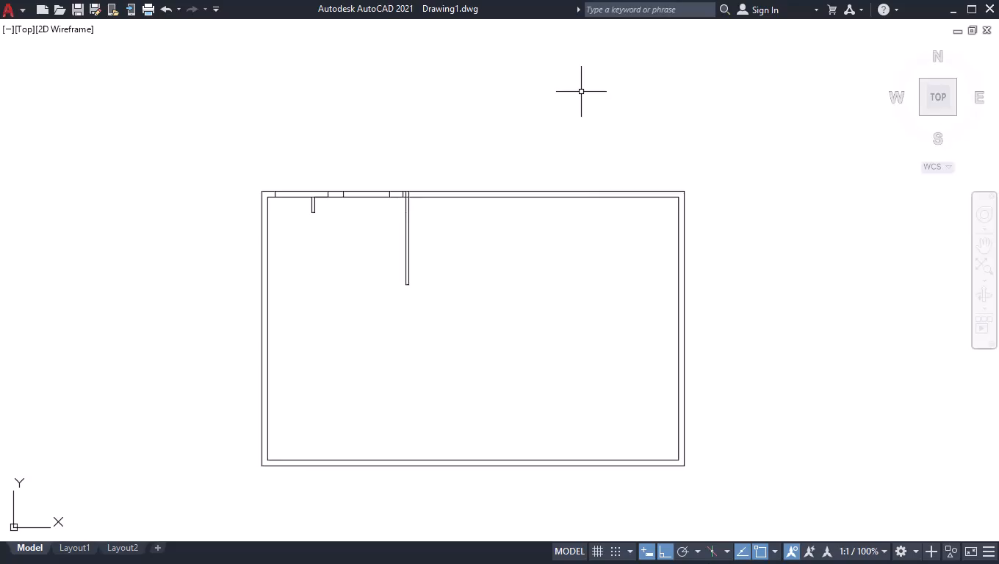
# Draw a line from the outer top-right wall corner 8' down, 9'6" left, and back up to the top wall's outer face.
pyautogui.scroll(2, 522, 204)
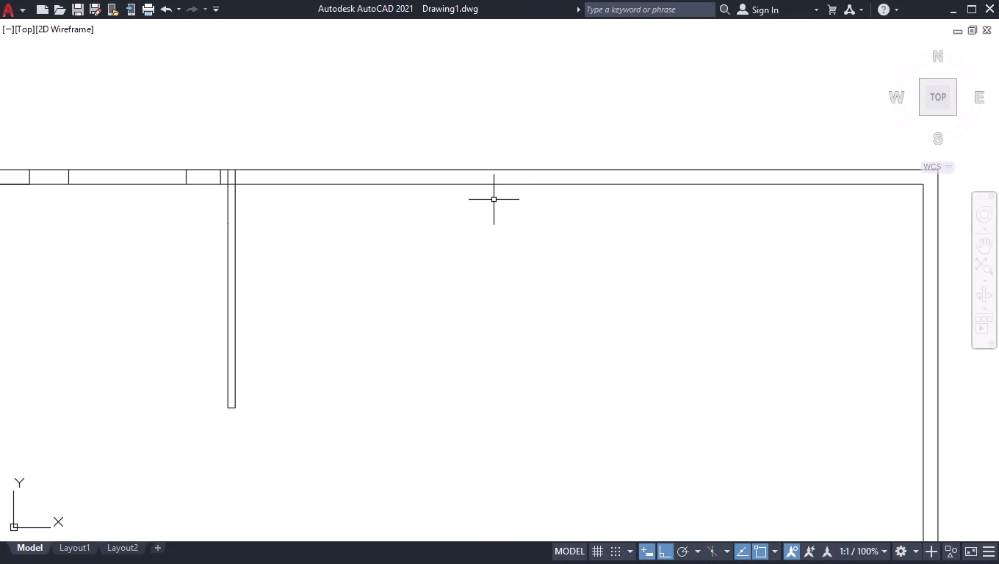
pyautogui.press('l')
pyautogui.press('Return')
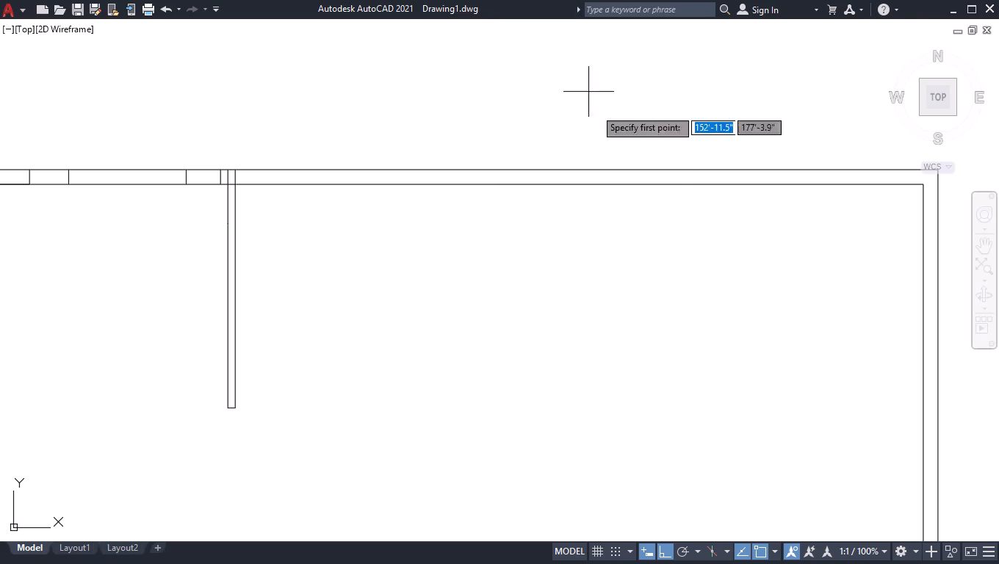
pyautogui.scroll(-1, 892, 283)
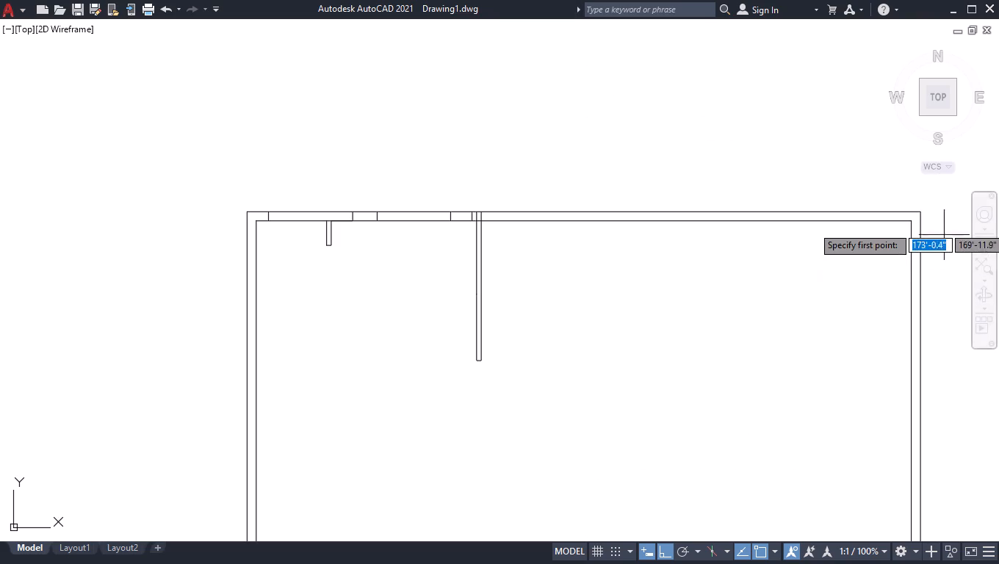
pyautogui.scroll(2, 940, 223)
pyautogui.click(889, 192)
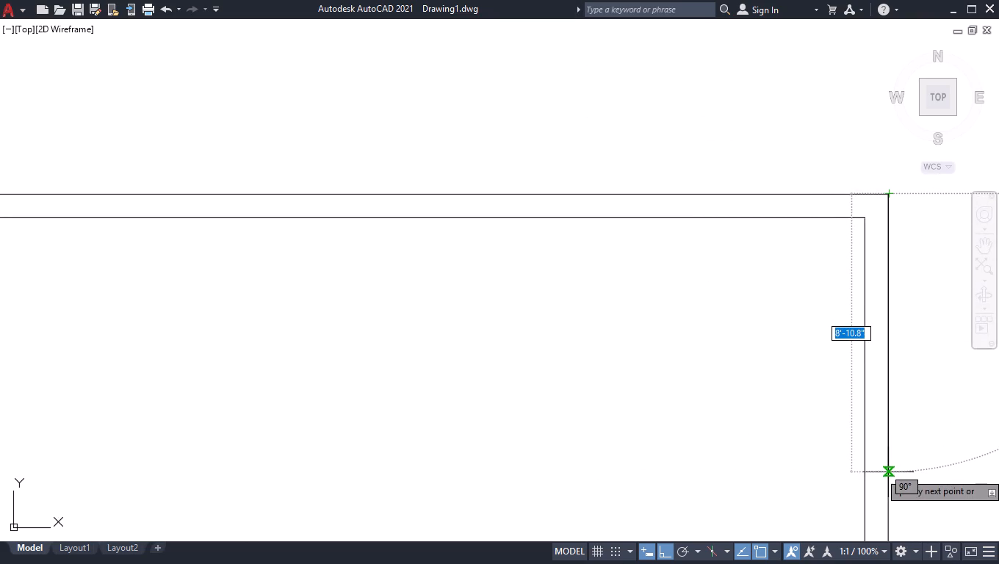
pyautogui.write("8'")
pyautogui.press('Return')
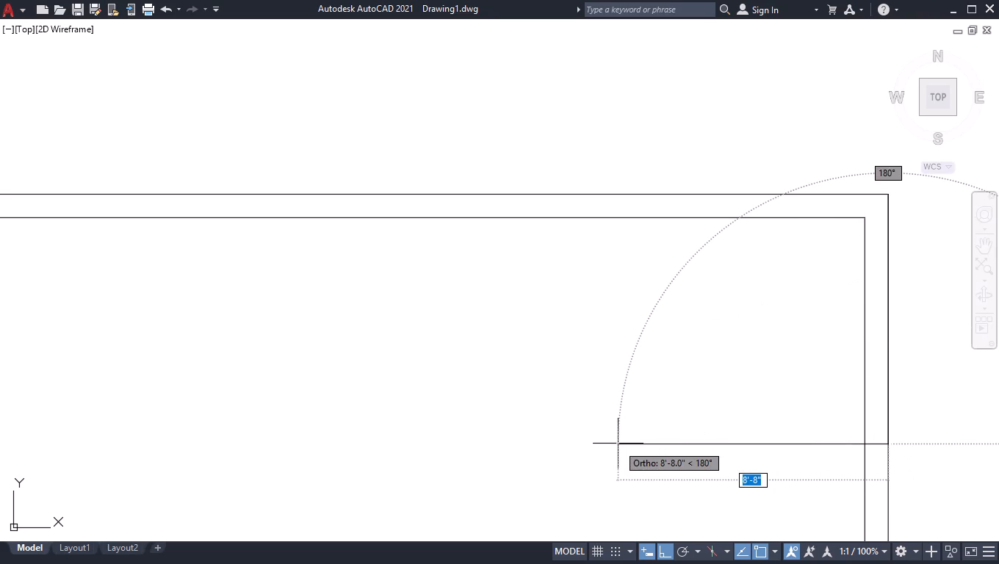
pyautogui.write("9'6")
pyautogui.press('Return')
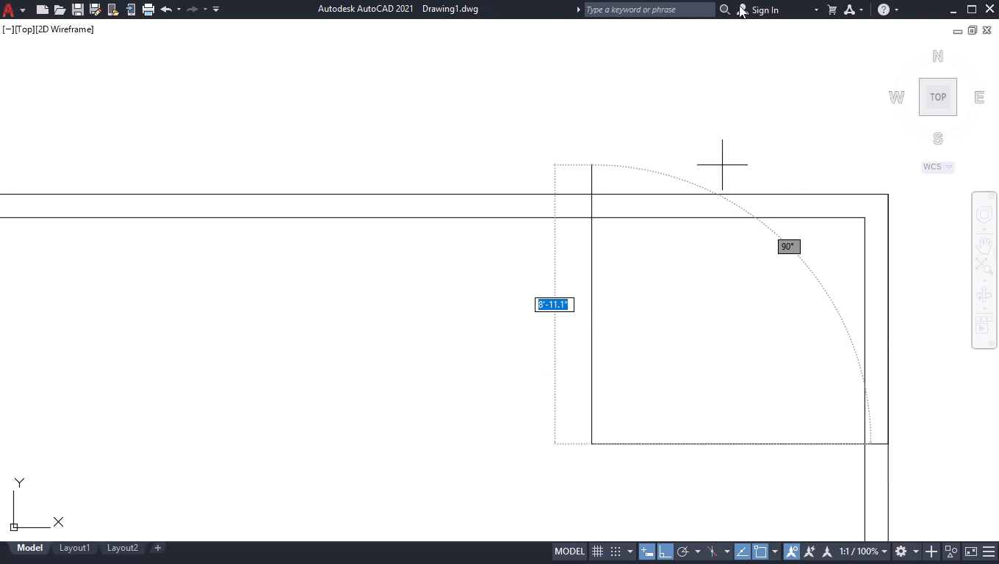
pyautogui.click(590, 194)
pyautogui.press('space')
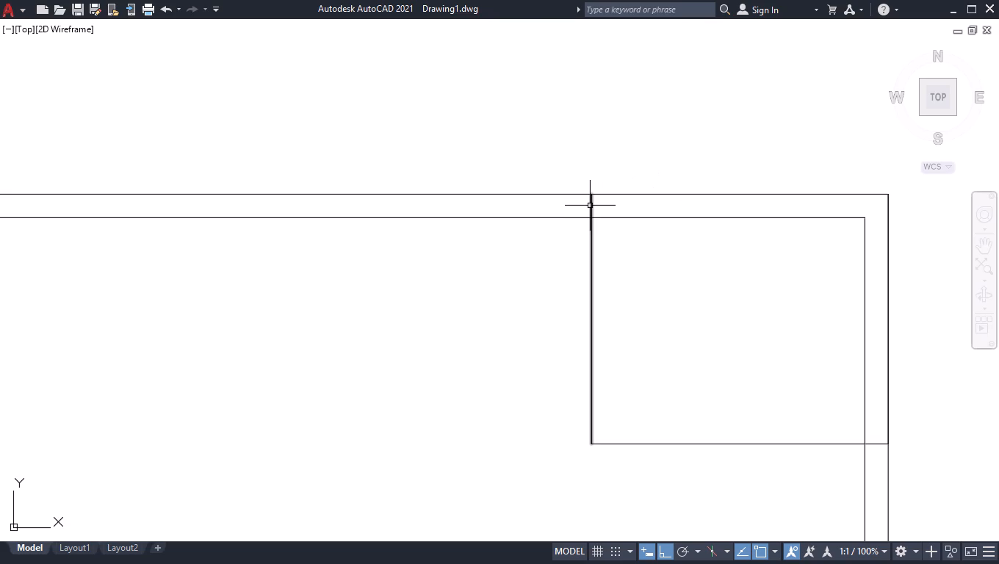
# Draw a line from the corner box's left side along the top wall's inner face, 9'3" left and across to the outer face.
pyautogui.press('l')
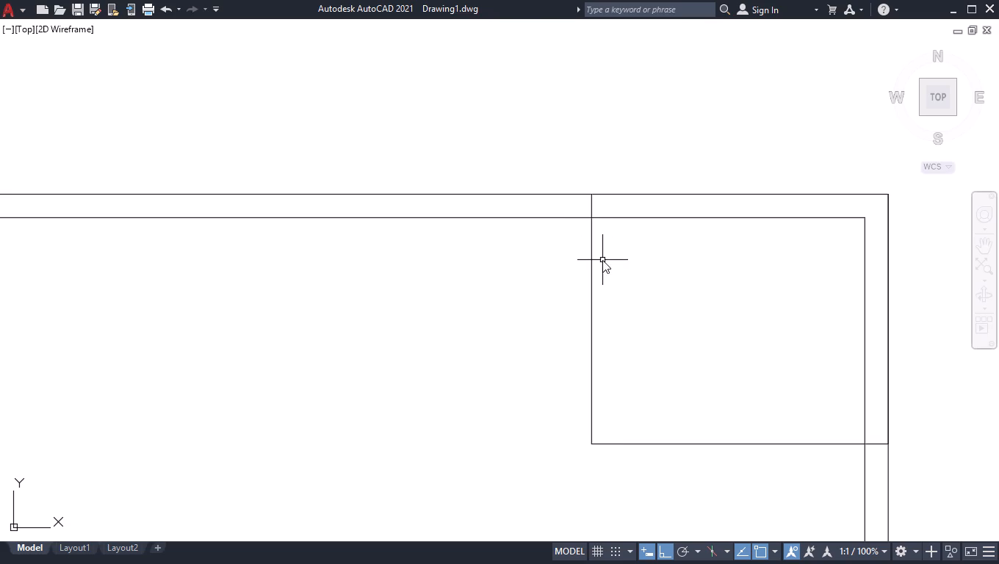
pyautogui.press('Return')
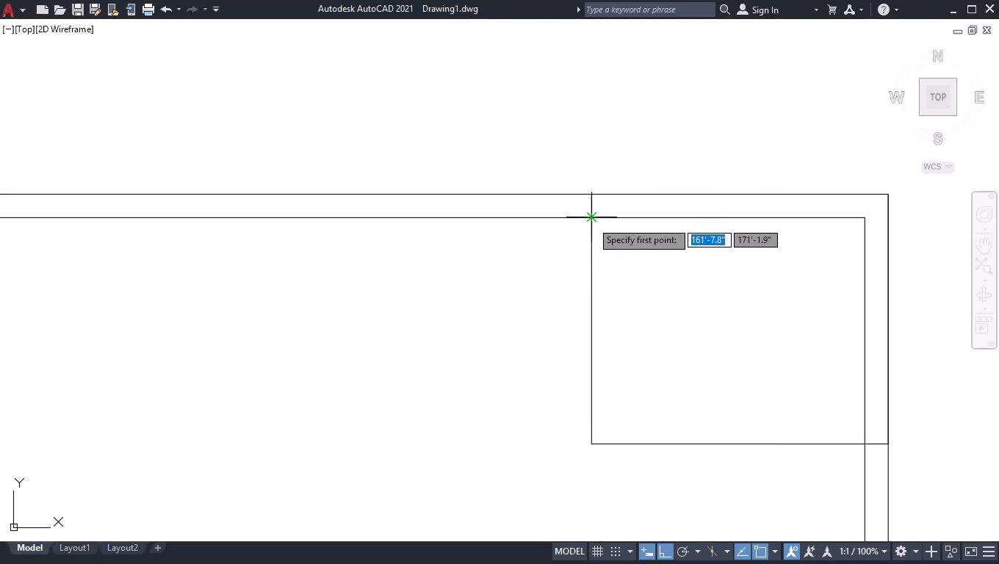
pyautogui.click(594, 217)
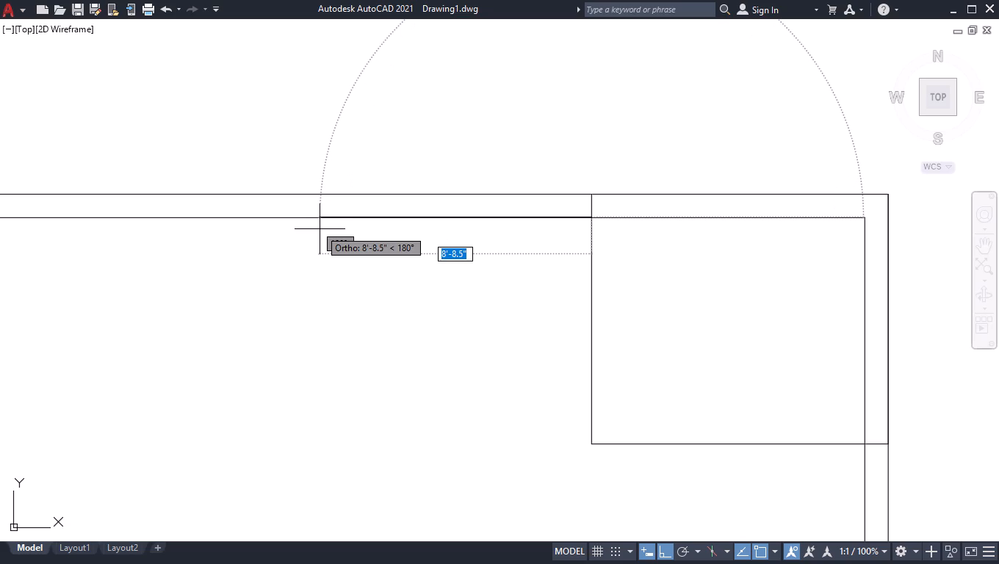
pyautogui.write("9'3")
pyautogui.press('Return')
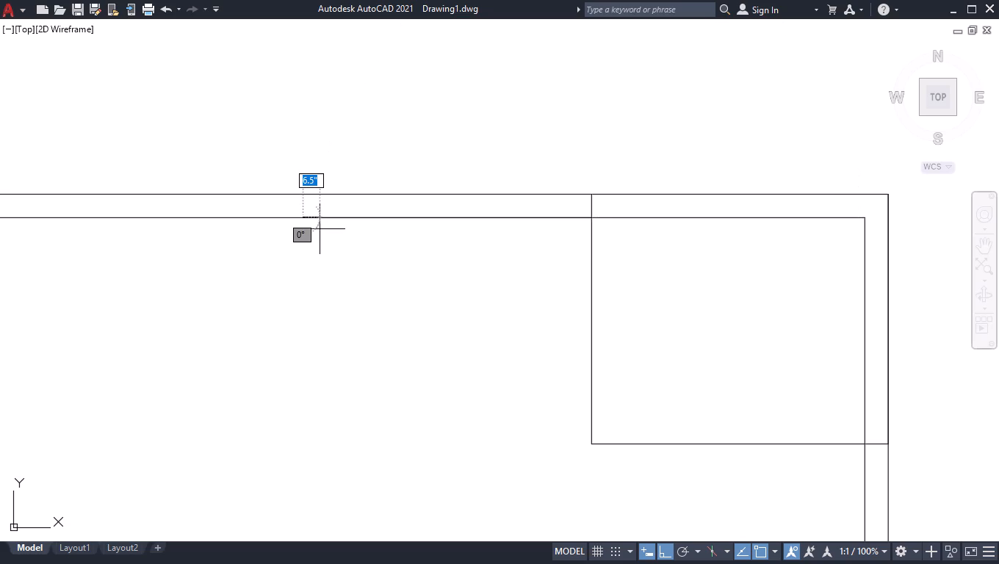
pyautogui.click(303, 194)
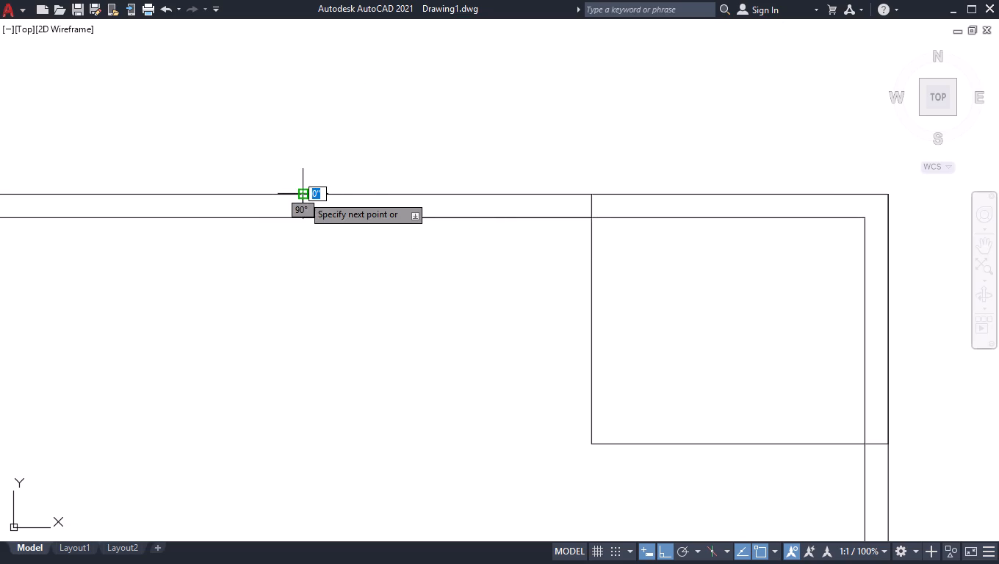
pyautogui.press('Return')
# Measure the top wall's span between the long partition and the new wall-crossing line.
pyautogui.scroll(-2, 466, 330)
pyautogui.scroll(1, 363, 290)
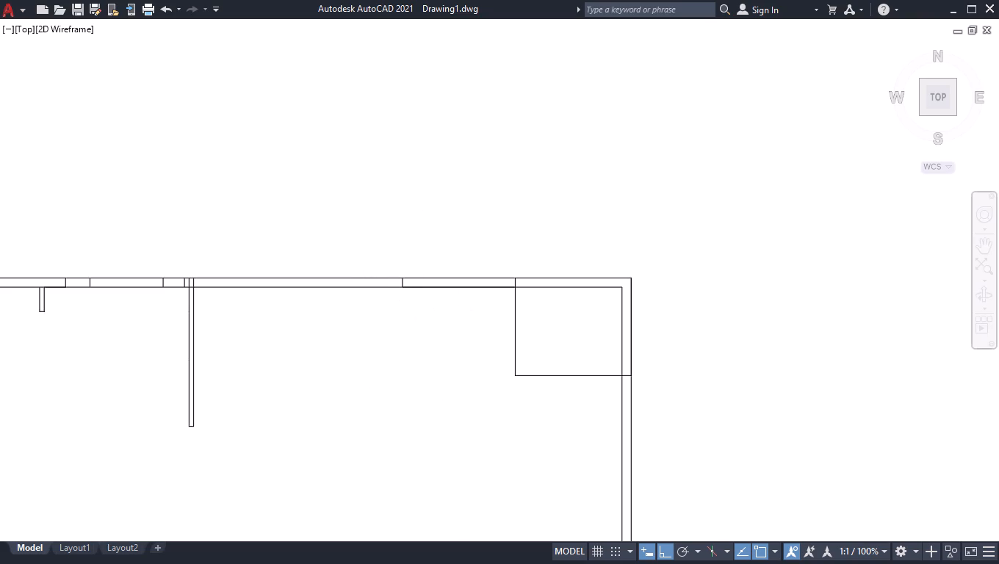
pyautogui.write('meas')
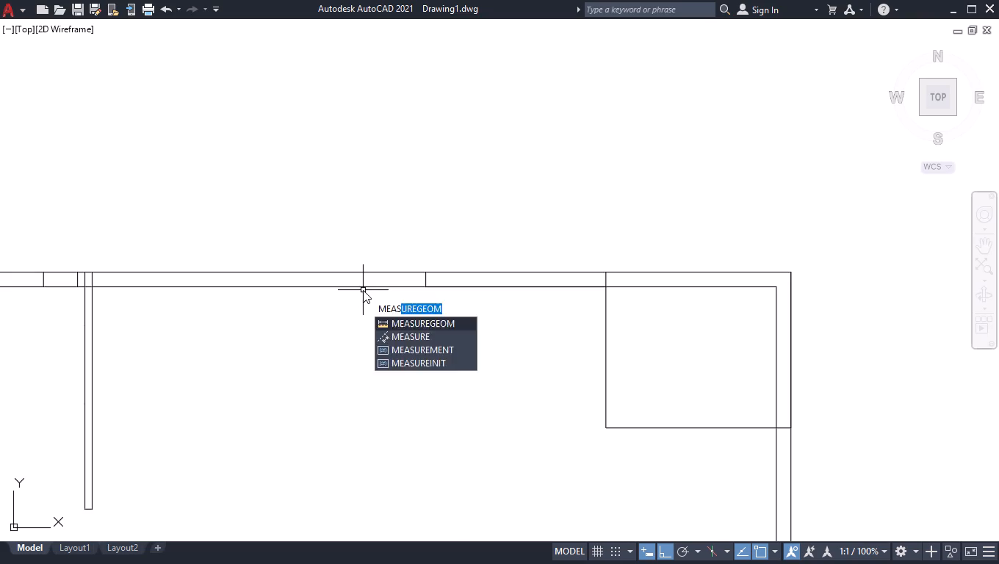
pyautogui.press('Return')
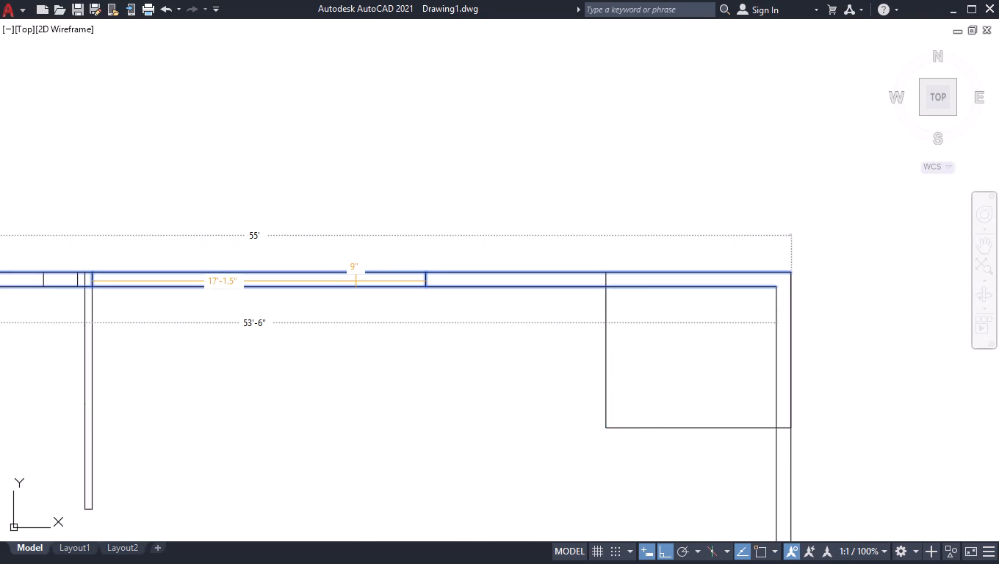
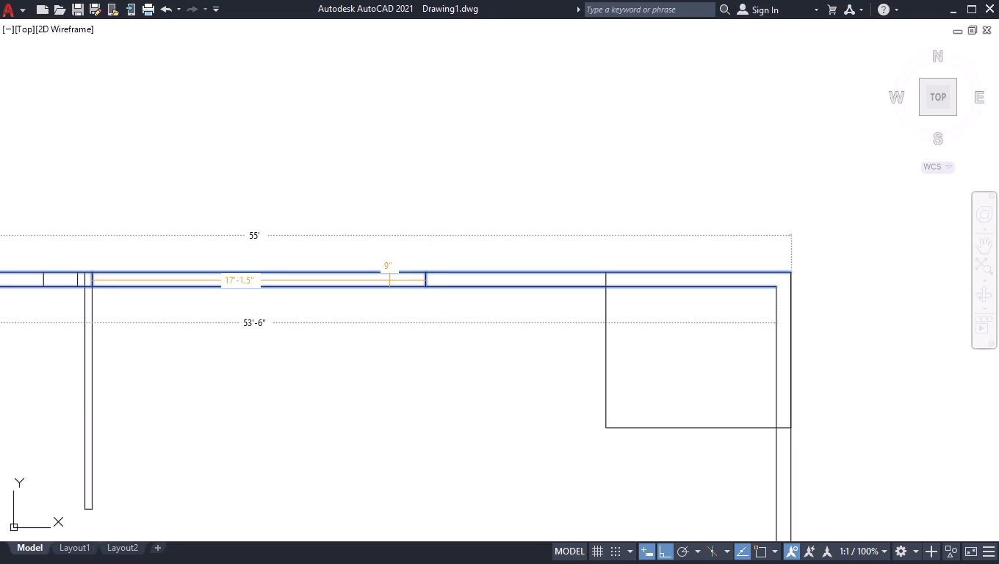
# Check the wall distances along the top wall with Quick Measure.
pyautogui.press('space')
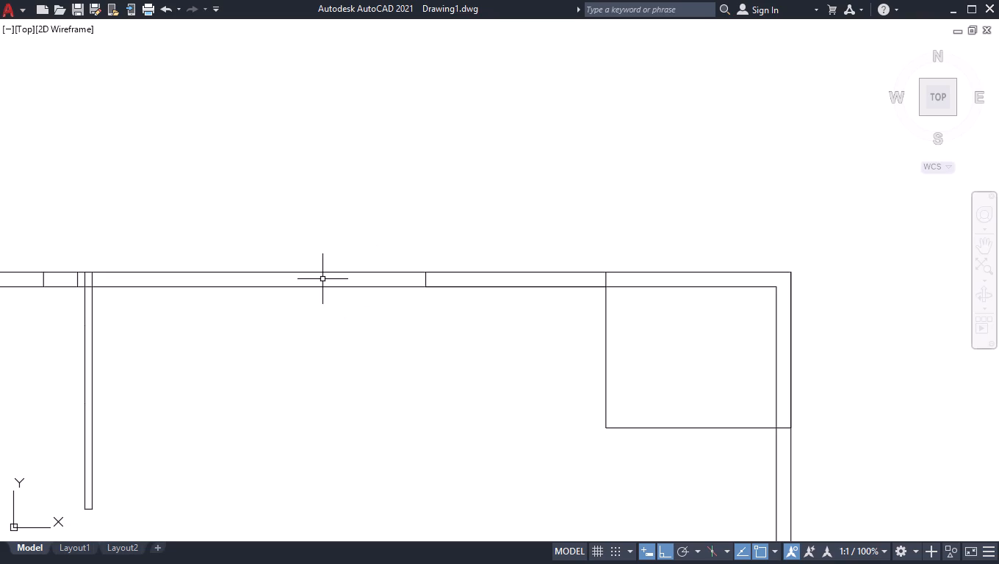
pyautogui.press('space')
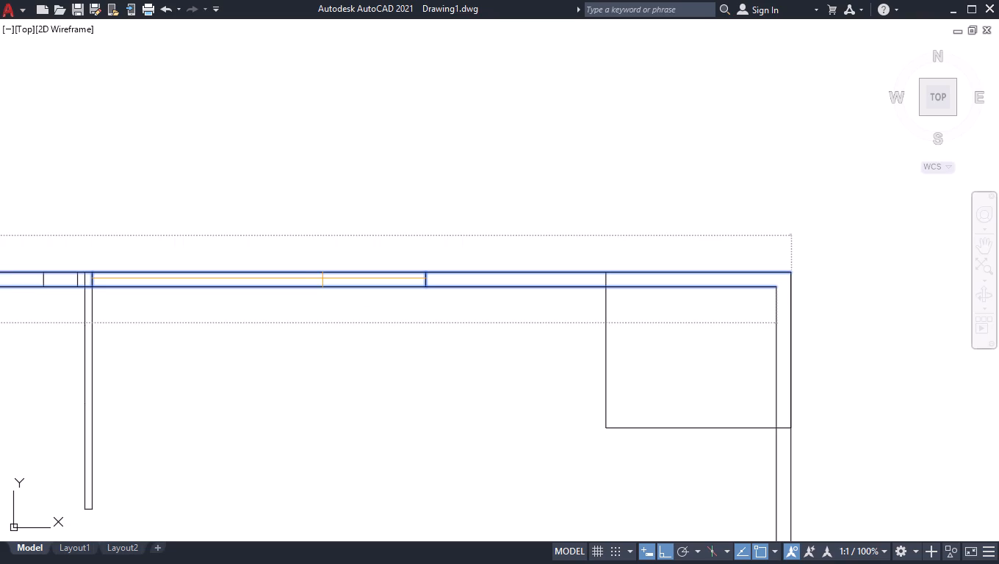
pyautogui.press('space')
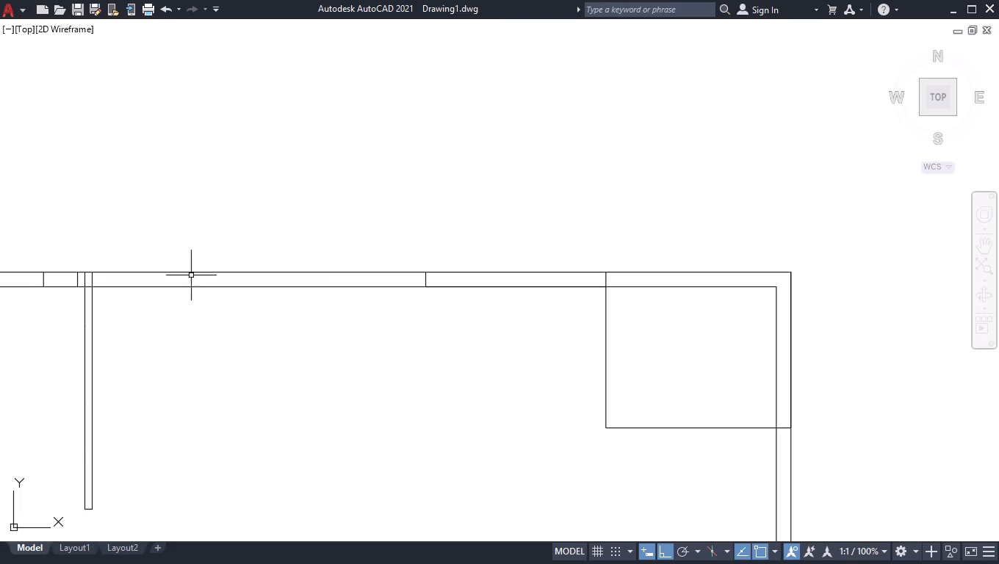
pyautogui.moveTo(343, 304); pyautogui.dragTo(477, 328)
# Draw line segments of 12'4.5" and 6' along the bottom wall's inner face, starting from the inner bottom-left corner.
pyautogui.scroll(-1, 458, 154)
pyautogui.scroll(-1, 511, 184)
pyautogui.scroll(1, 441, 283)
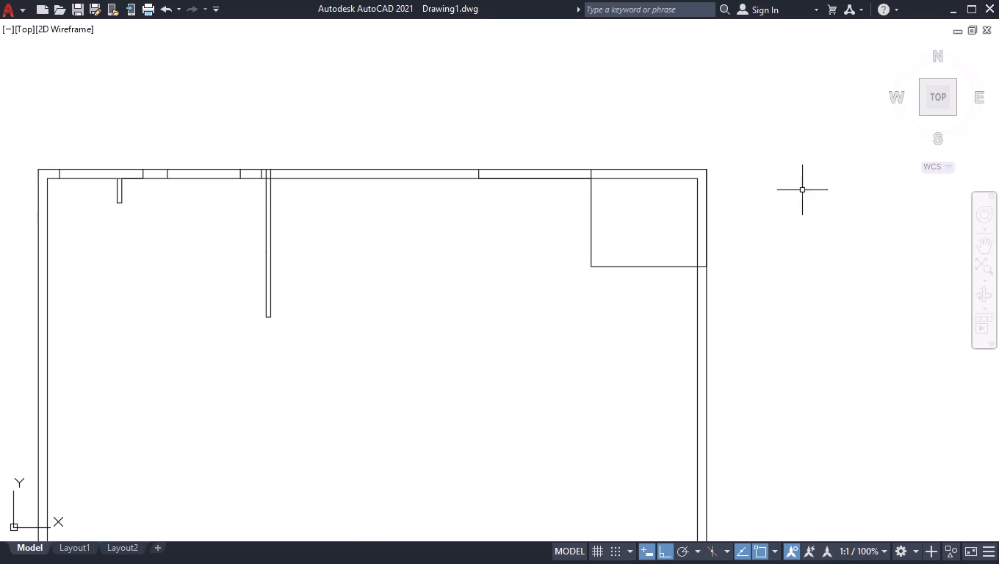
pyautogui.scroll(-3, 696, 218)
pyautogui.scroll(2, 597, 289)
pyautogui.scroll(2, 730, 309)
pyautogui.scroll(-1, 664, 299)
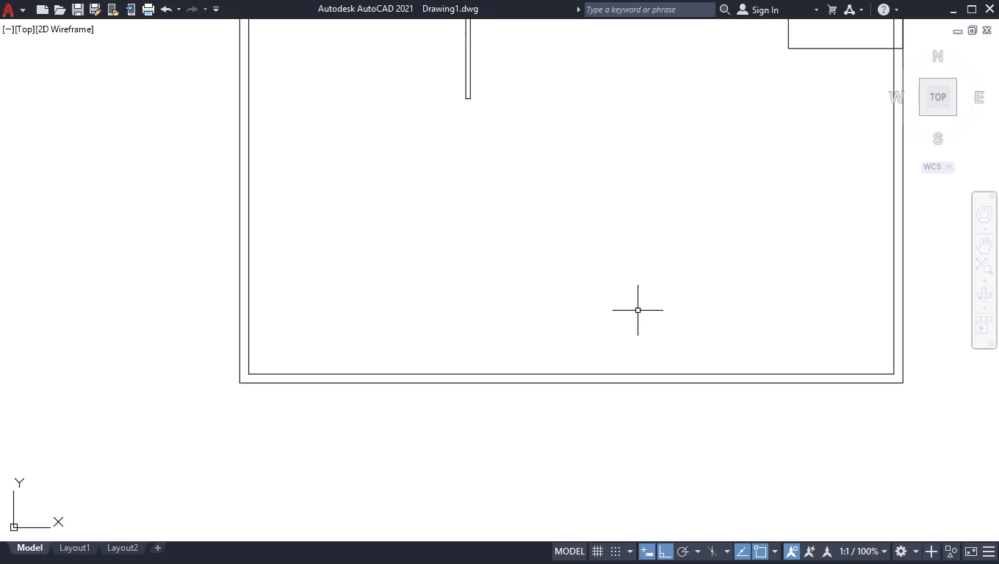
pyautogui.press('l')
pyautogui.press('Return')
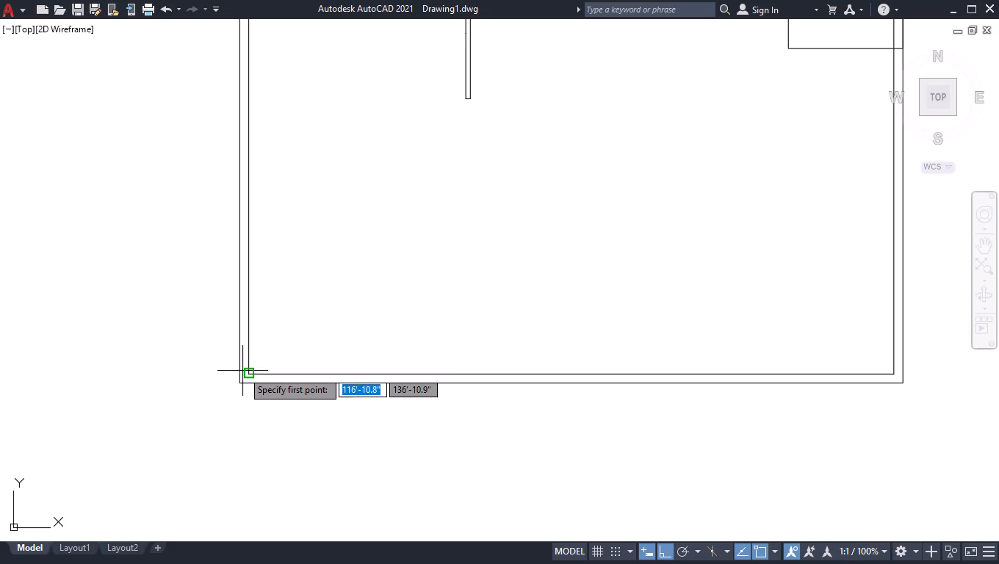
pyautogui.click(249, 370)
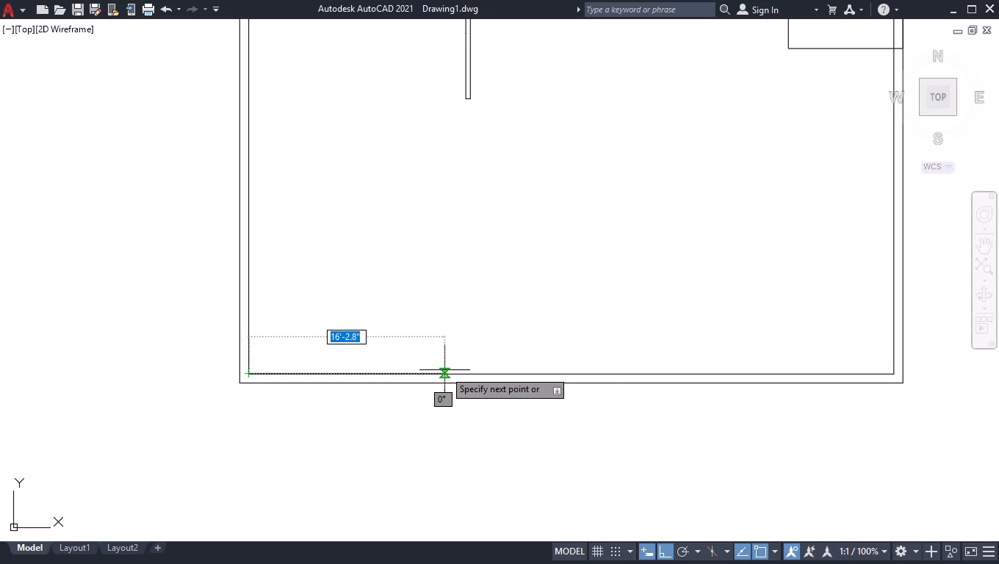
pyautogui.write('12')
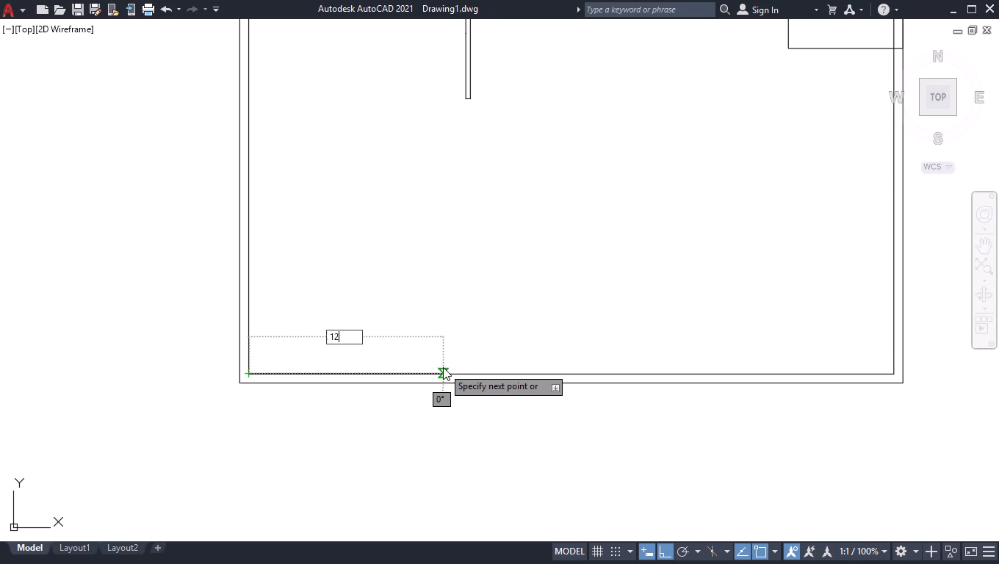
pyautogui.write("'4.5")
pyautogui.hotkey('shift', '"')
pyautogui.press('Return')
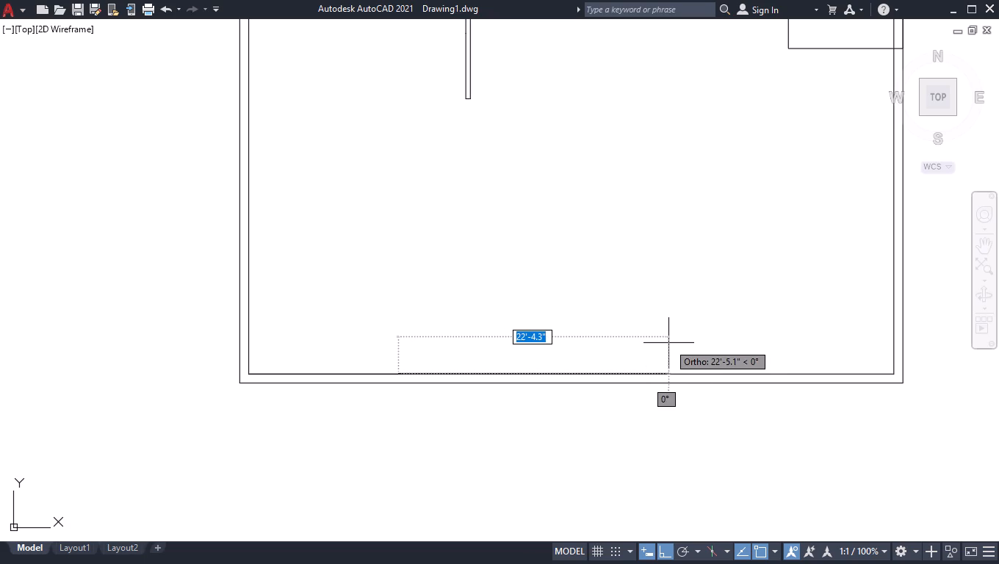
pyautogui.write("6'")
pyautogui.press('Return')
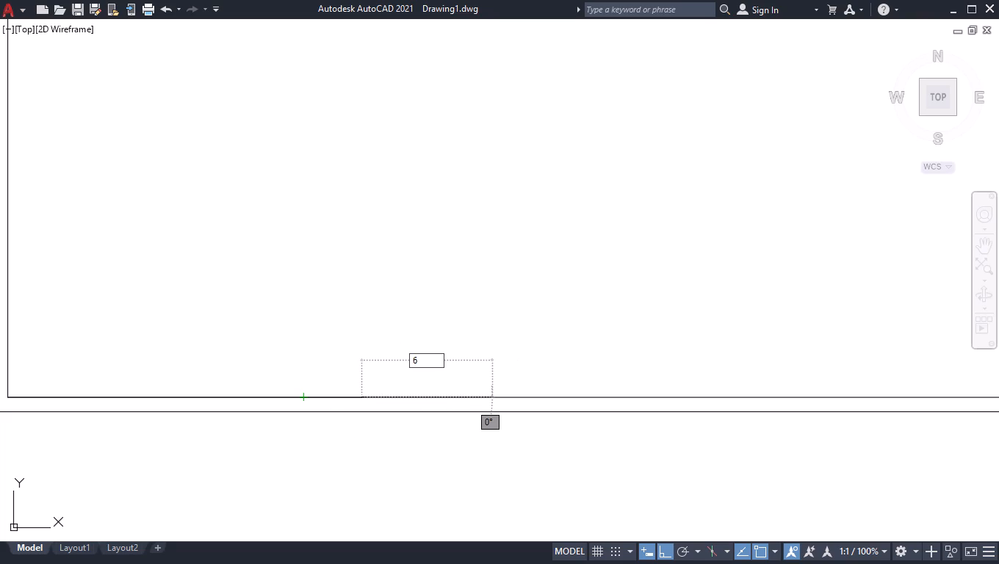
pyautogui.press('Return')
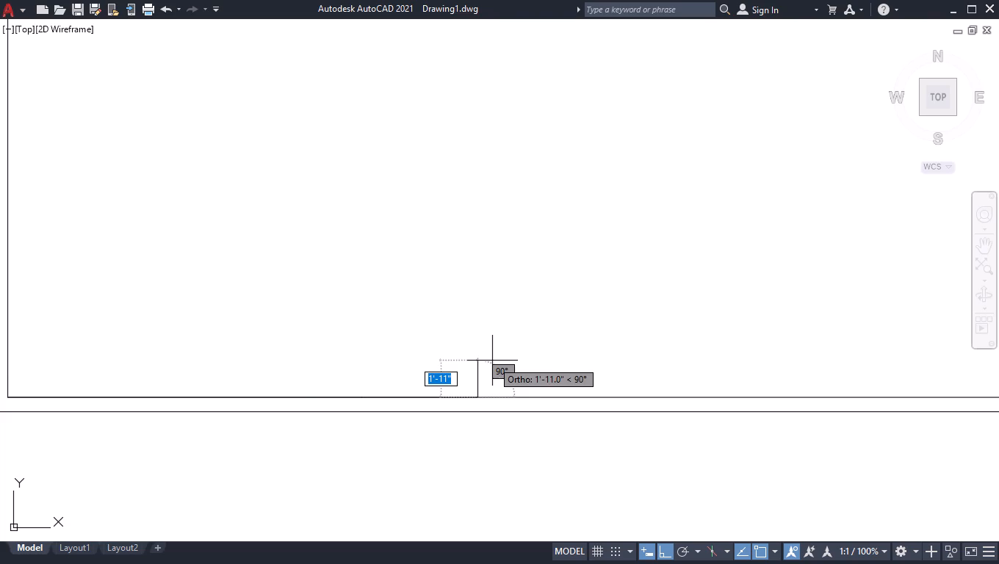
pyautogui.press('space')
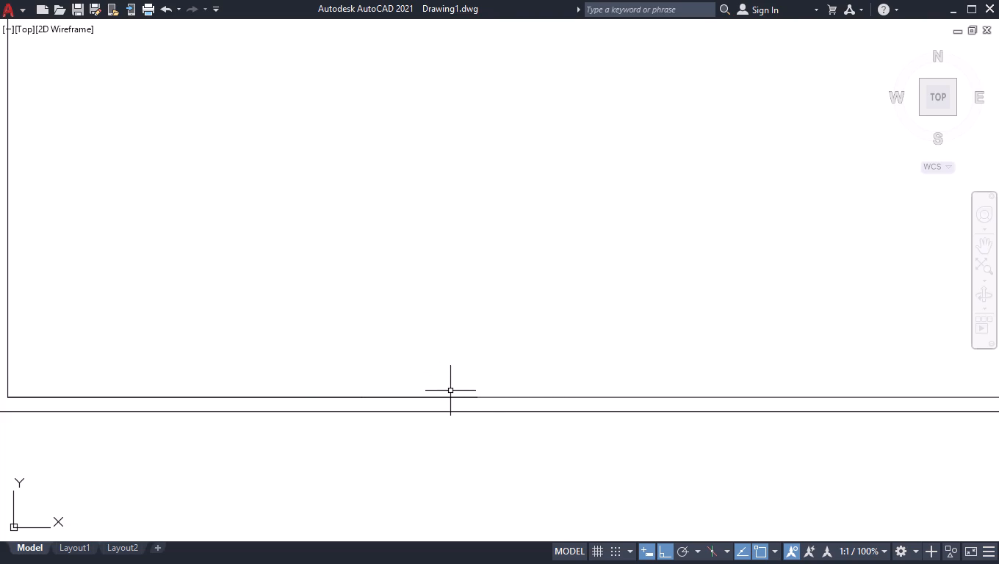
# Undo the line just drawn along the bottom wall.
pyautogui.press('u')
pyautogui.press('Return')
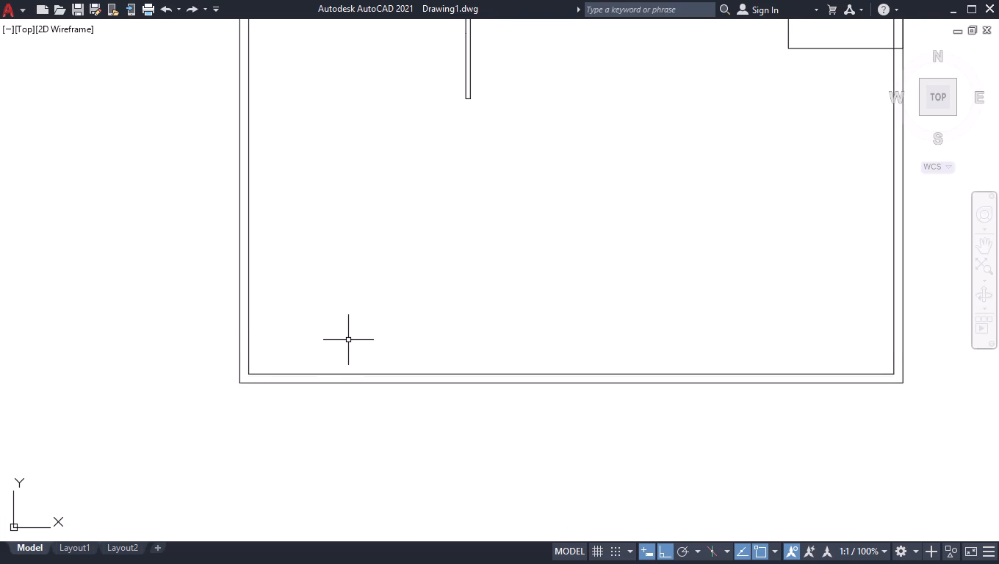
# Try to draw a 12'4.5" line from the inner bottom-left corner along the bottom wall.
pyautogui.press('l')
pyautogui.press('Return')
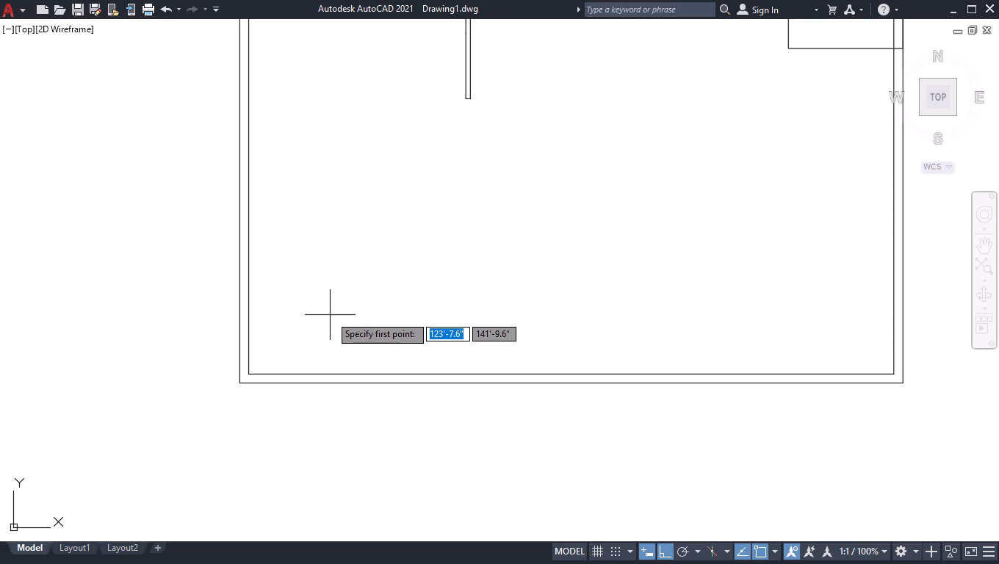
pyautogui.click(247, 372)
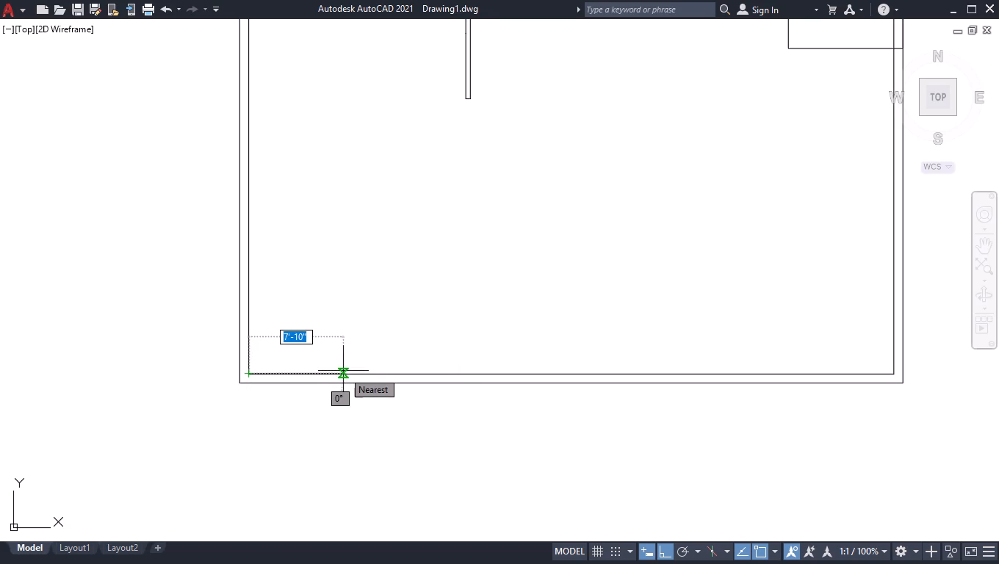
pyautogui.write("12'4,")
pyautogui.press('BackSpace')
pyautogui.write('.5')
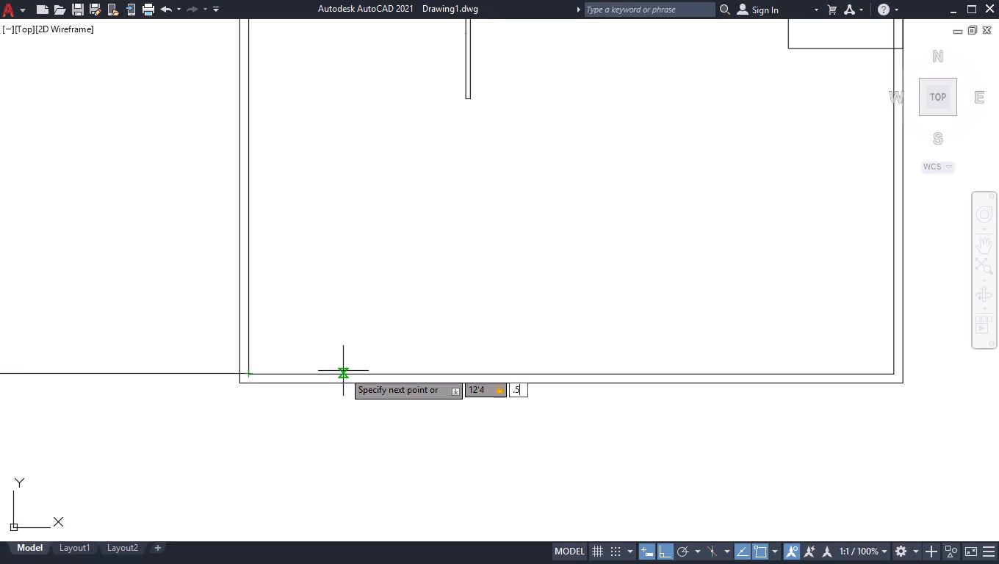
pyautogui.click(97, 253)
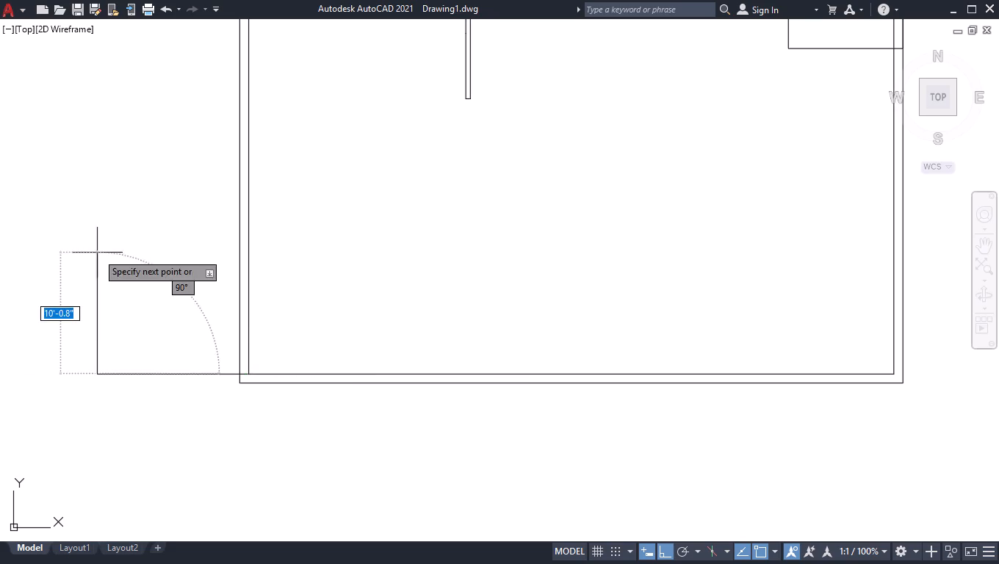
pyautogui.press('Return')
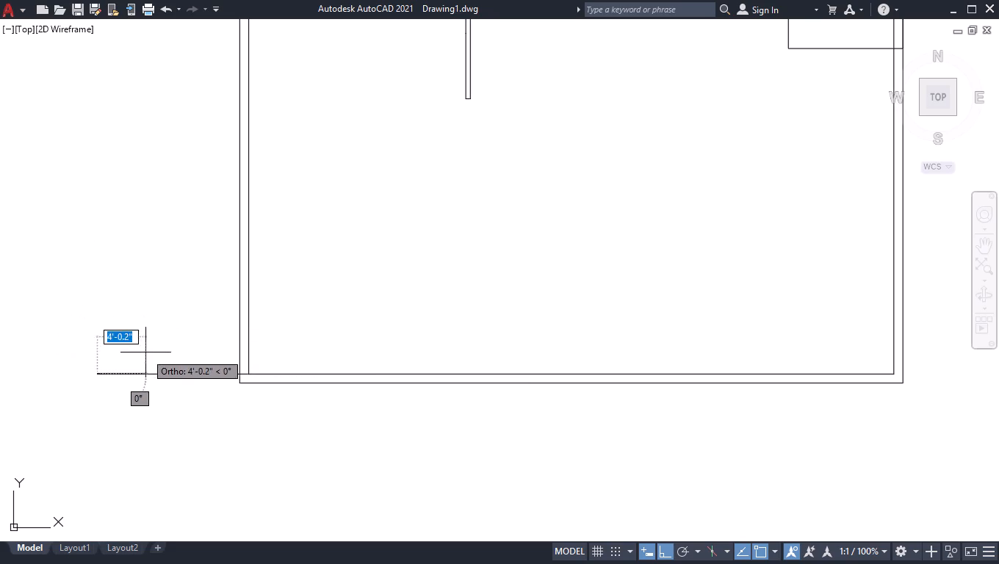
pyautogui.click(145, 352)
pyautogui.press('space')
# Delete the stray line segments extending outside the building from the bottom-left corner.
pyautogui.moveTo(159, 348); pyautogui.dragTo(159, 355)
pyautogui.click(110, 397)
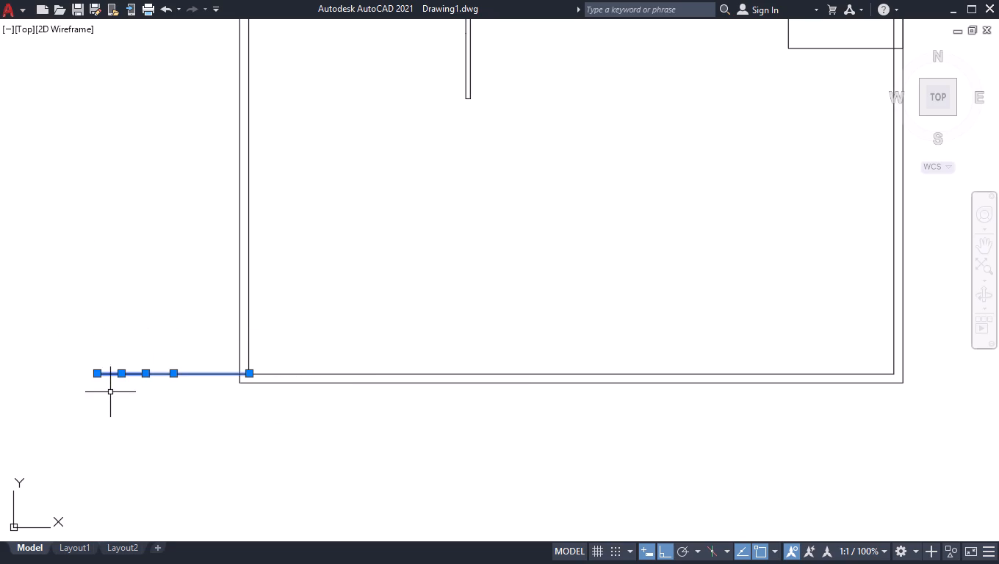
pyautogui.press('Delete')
# Draw consecutive line segments of 12'4.5", 6', 6" and 4.5" along the bottom wall's inner face from the inner bottom-left corner.
pyautogui.press('l')
pyautogui.press('Return')
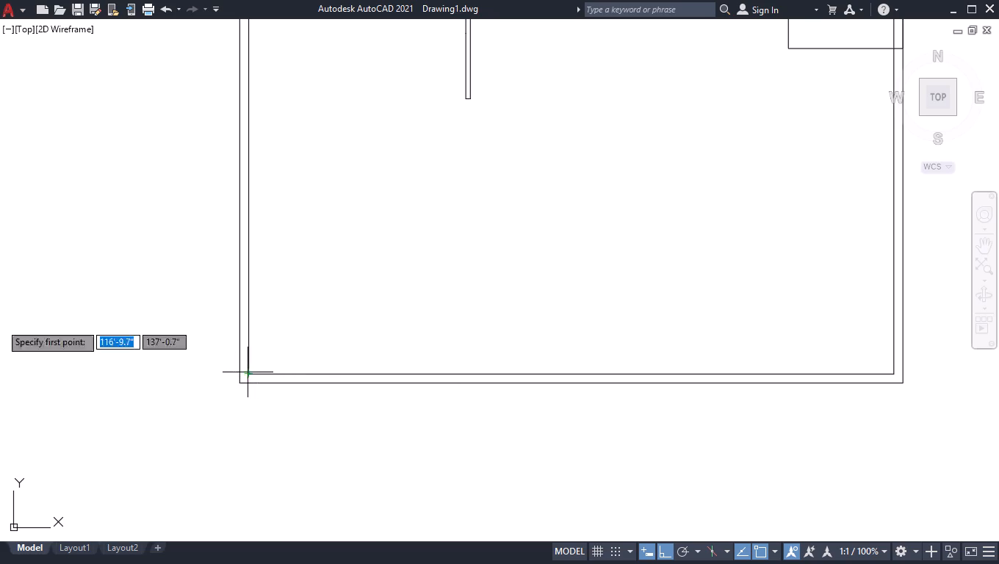
pyautogui.click(250, 372)
pyautogui.write("12'")
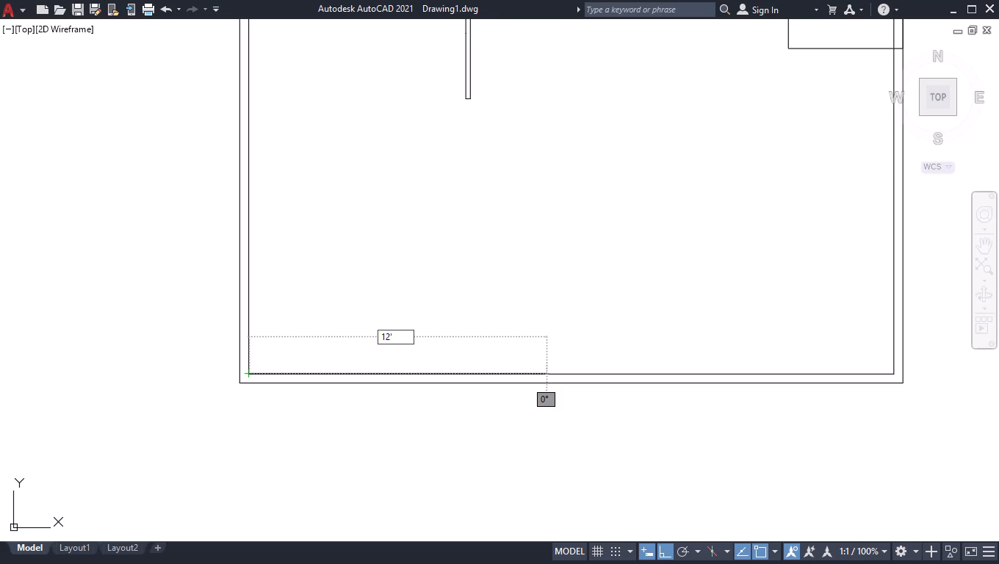
pyautogui.write('4.5"')
pyautogui.press('Return')
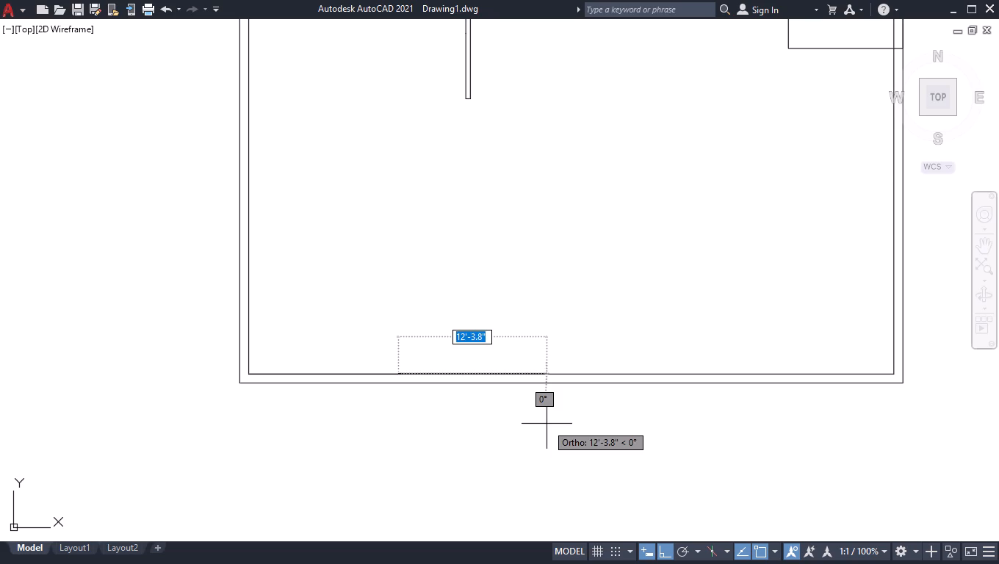
pyautogui.write("6'")
pyautogui.press('Return')
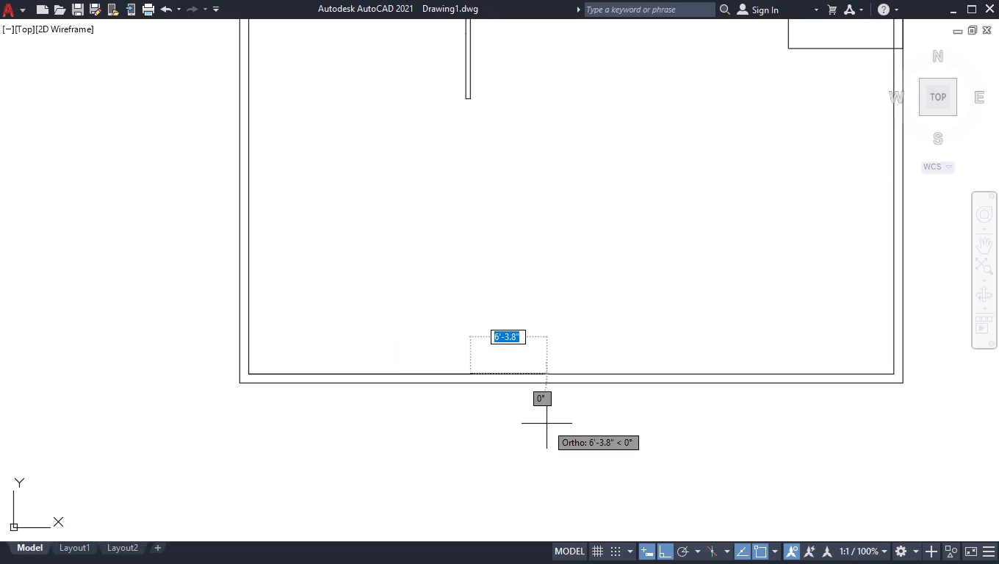
pyautogui.write('6"')
pyautogui.press('Return')
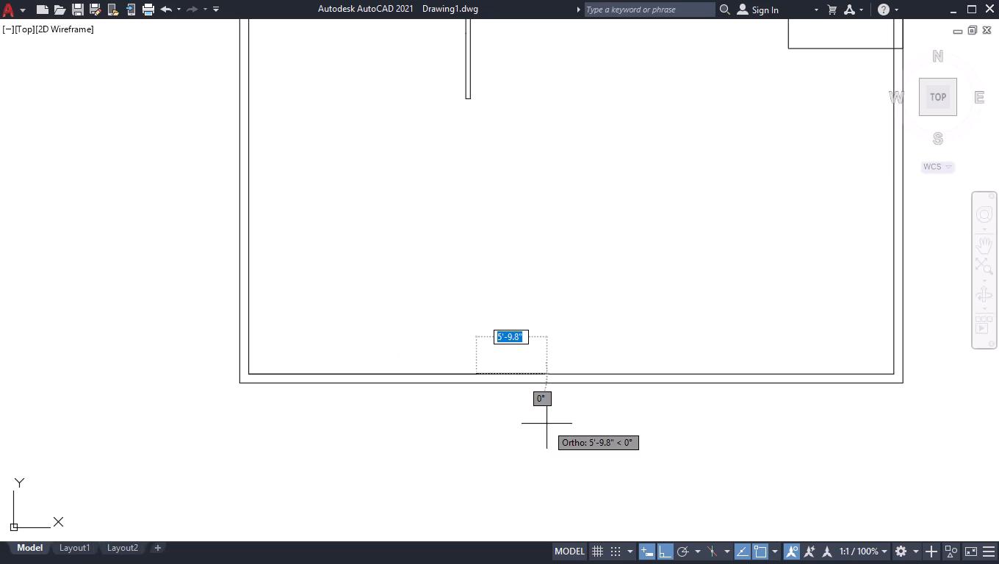
pyautogui.write('4.5"')
pyautogui.press('Return')
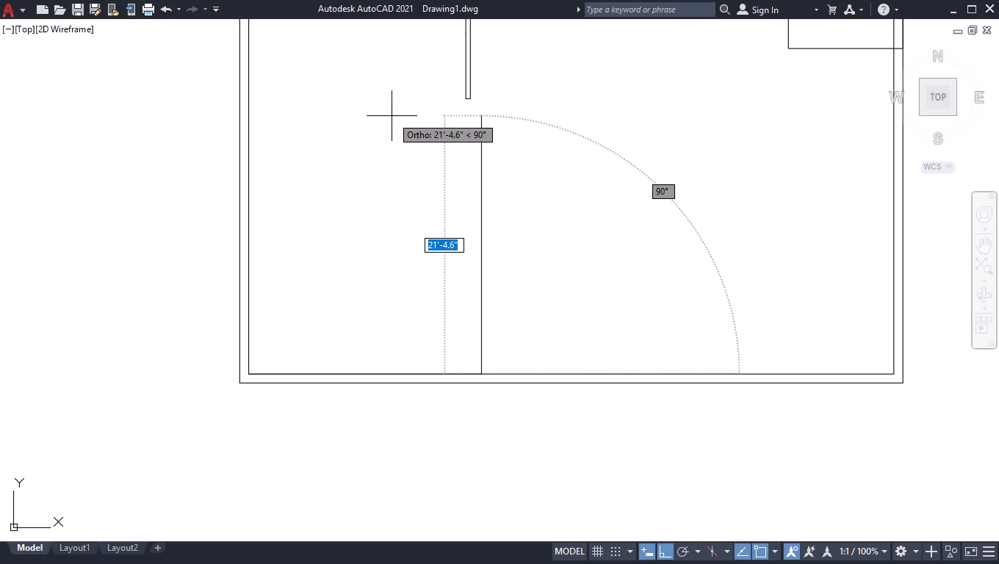
# Continue the line 1'3" straight up from the end of the segments along the bottom wall's inner face.
pyautogui.press('1')
pyautogui.write("'3")
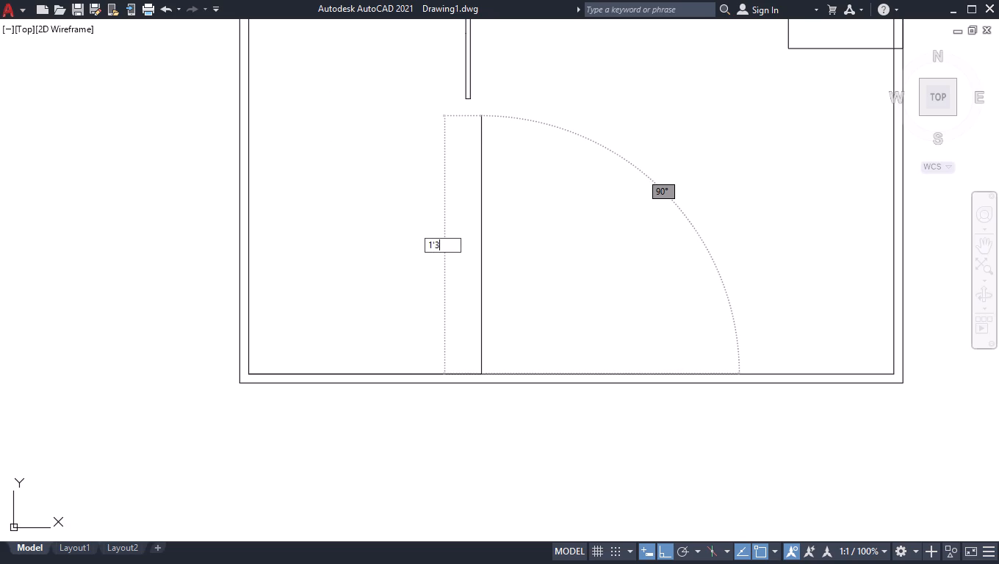
pyautogui.press('Return')
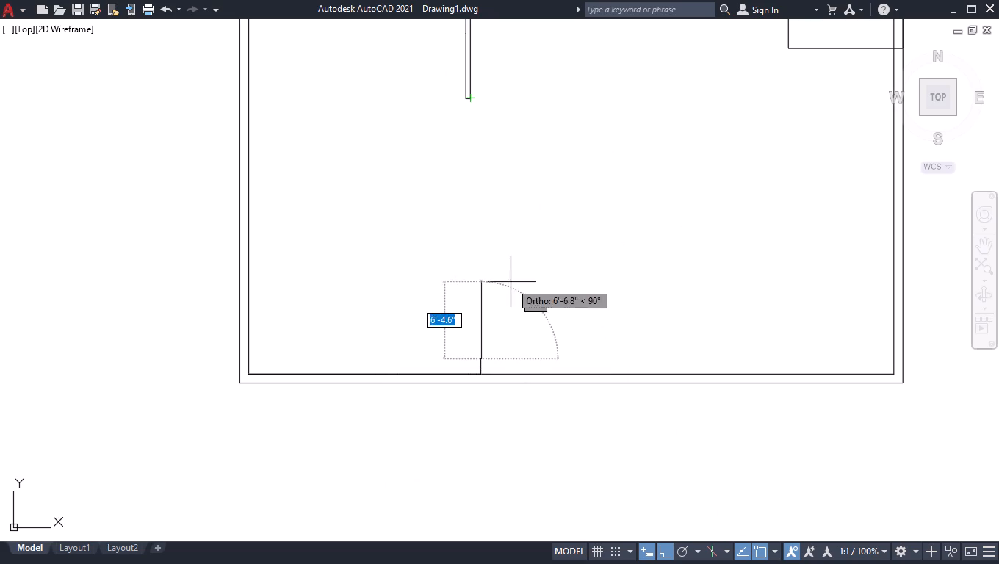
# Examine the short vertical line at the bottom wall against the interior wall above it and the top outer wall.
pyautogui.scroll(1, 494, 365)
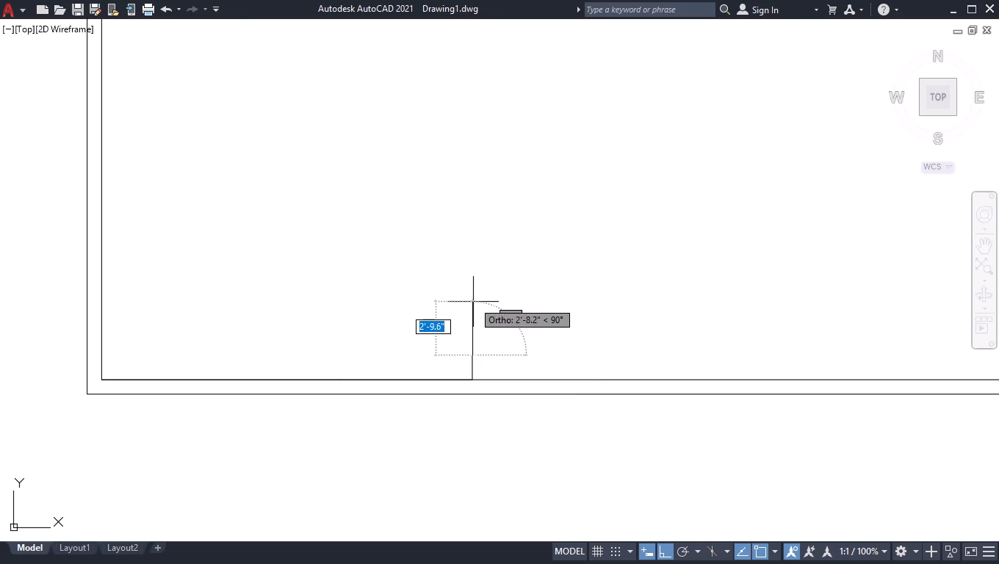
pyautogui.scroll(2, 474, 296)
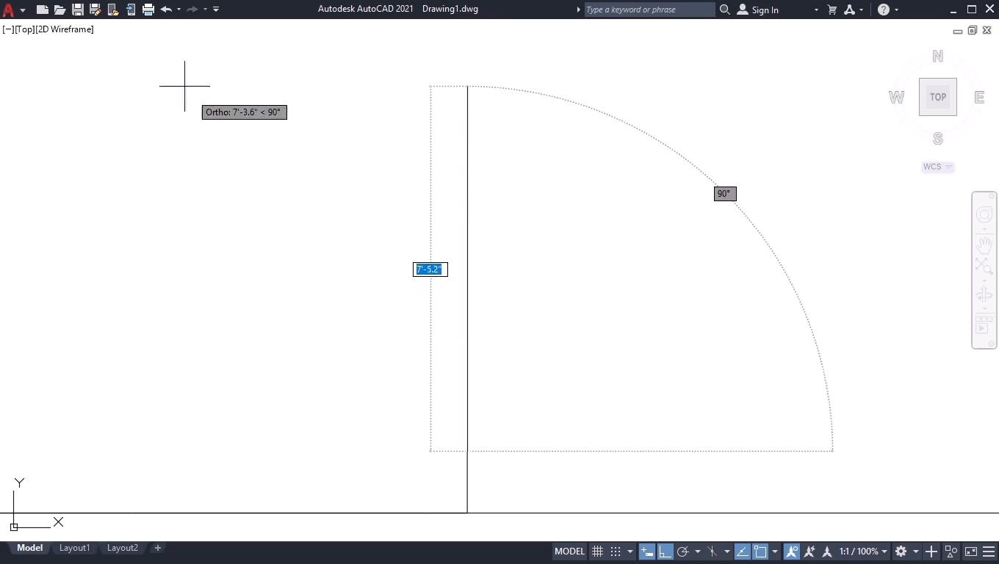
pyautogui.scroll(-2, 235, 258)
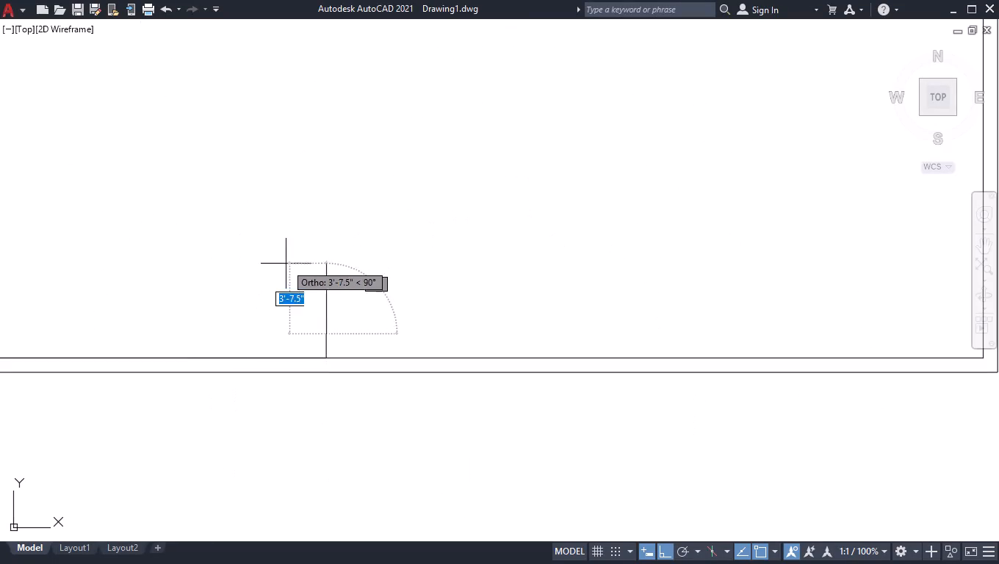
pyautogui.scroll(-2, 336, 232)
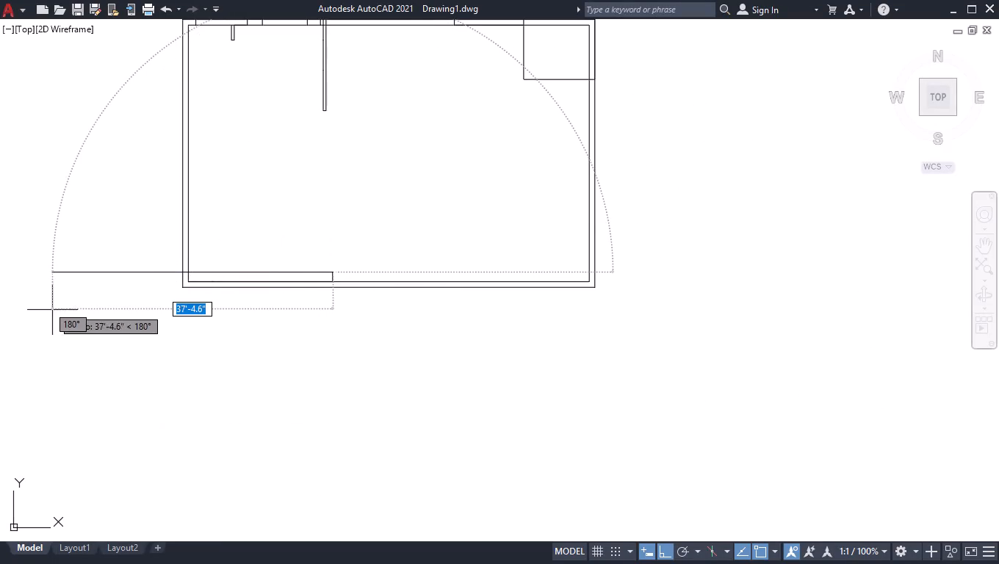
pyautogui.scroll(-3, 126, 386)
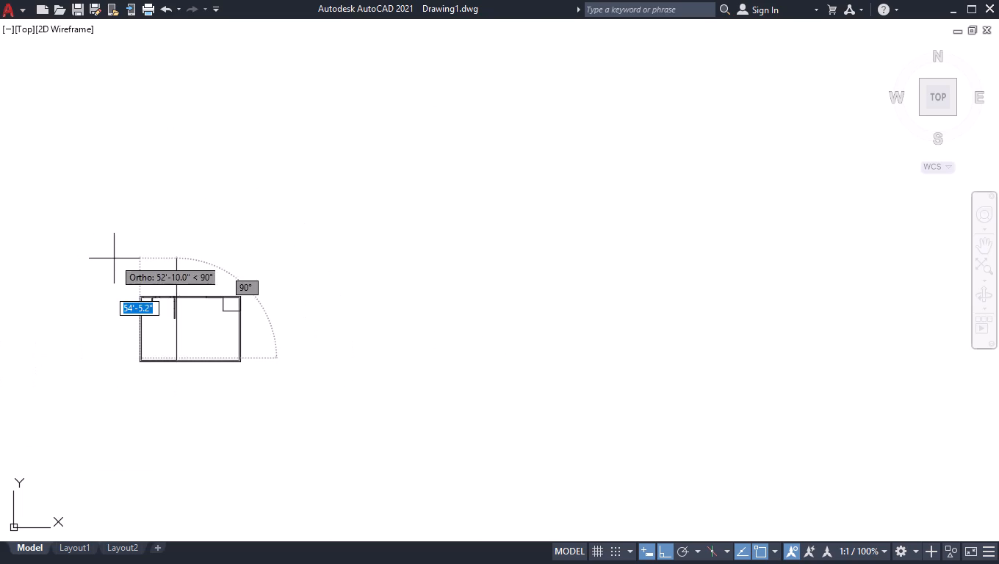
pyautogui.scroll(5, 181, 355)
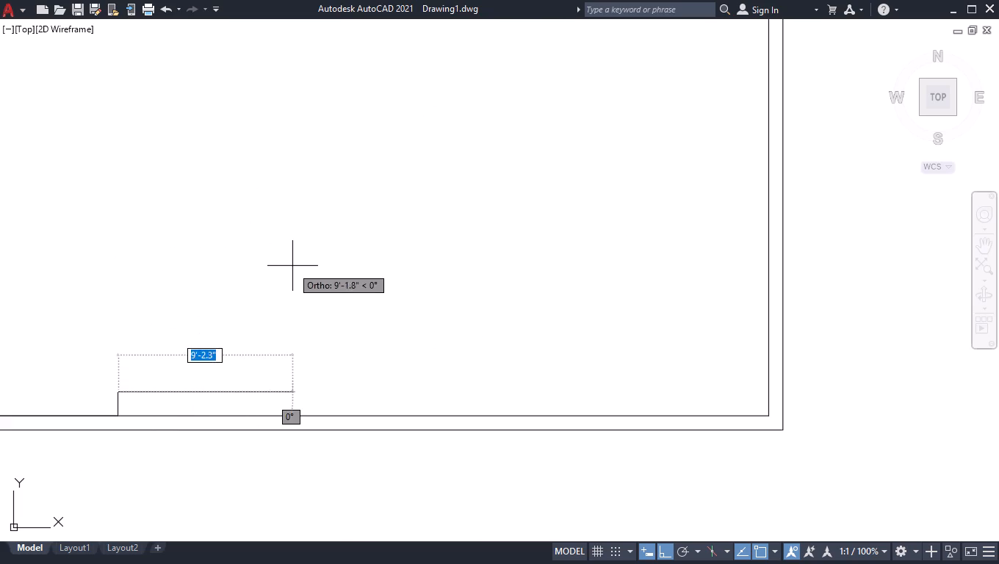
pyautogui.scroll(-2, 335, 277)
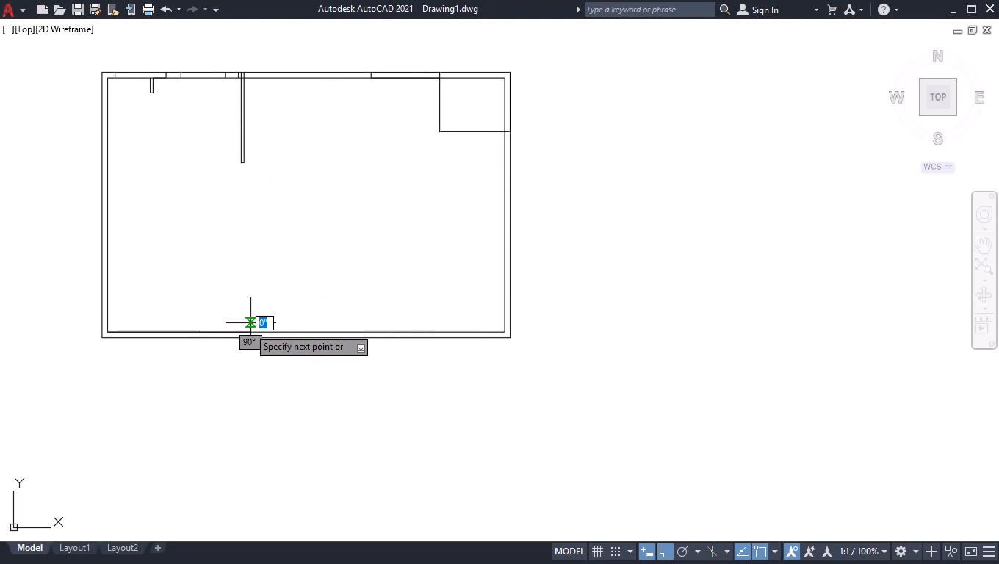
pyautogui.scroll(4, 248, 328)
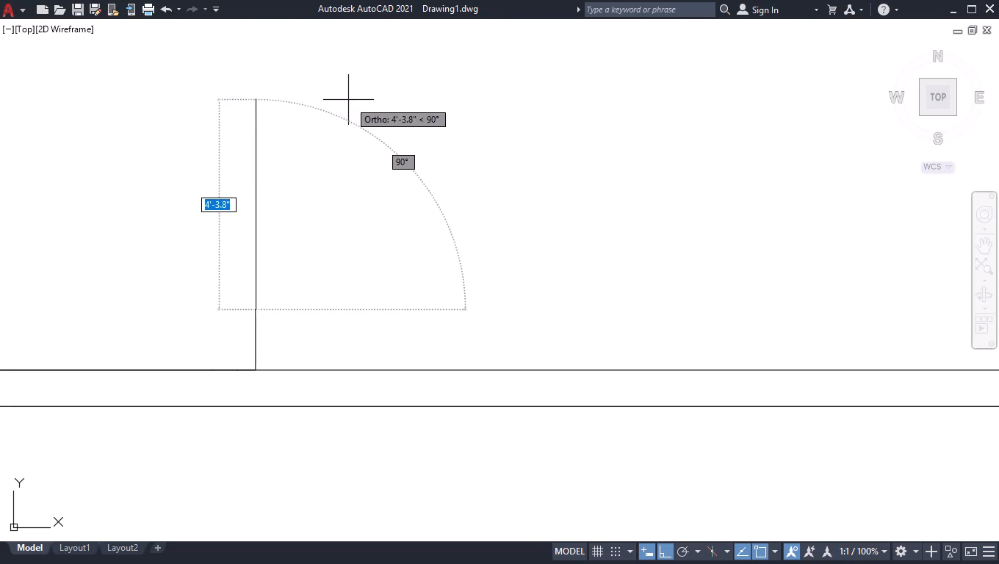
pyautogui.scroll(-5, 182, 105)
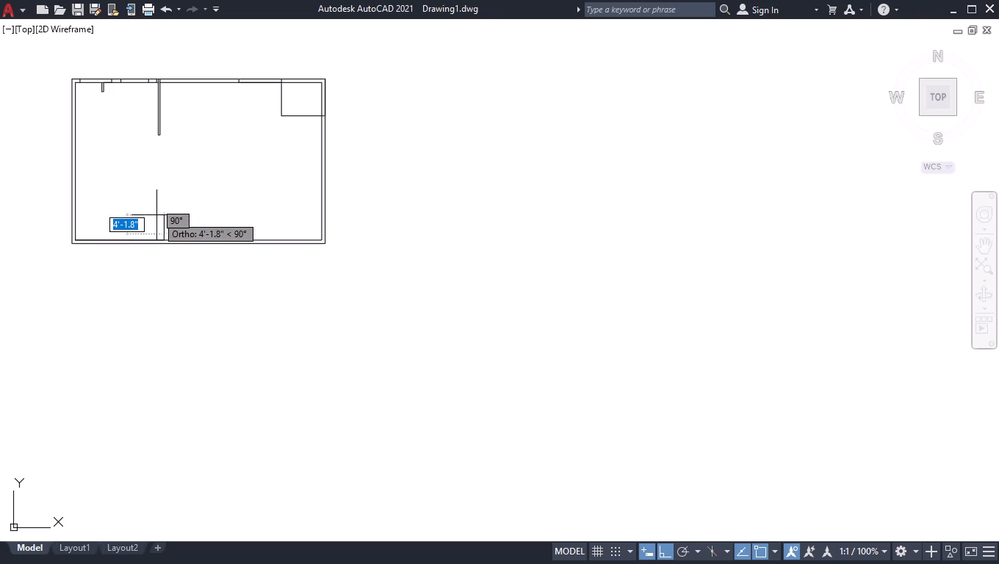
pyautogui.scroll(4, 147, 231)
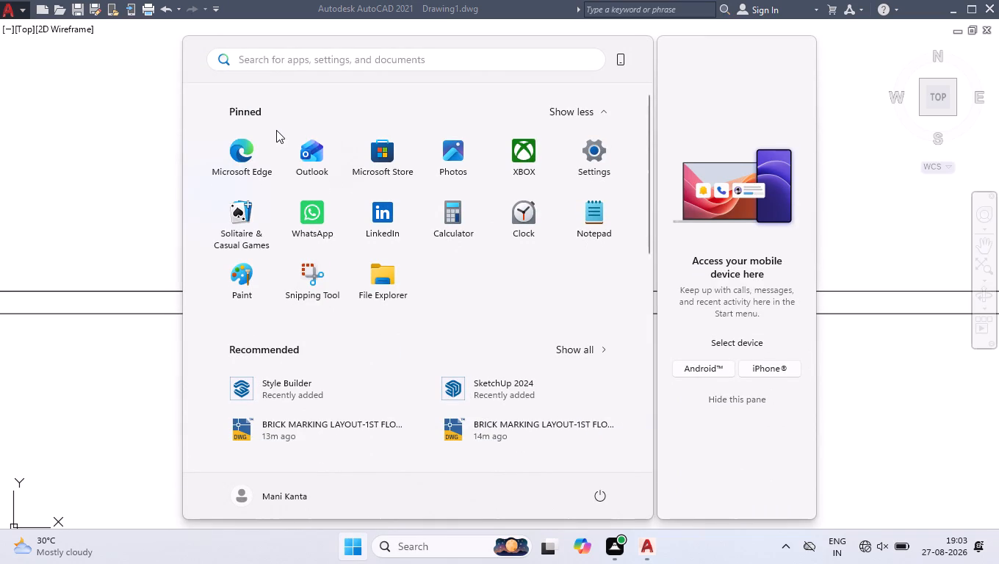
pyautogui.click(96, 144)
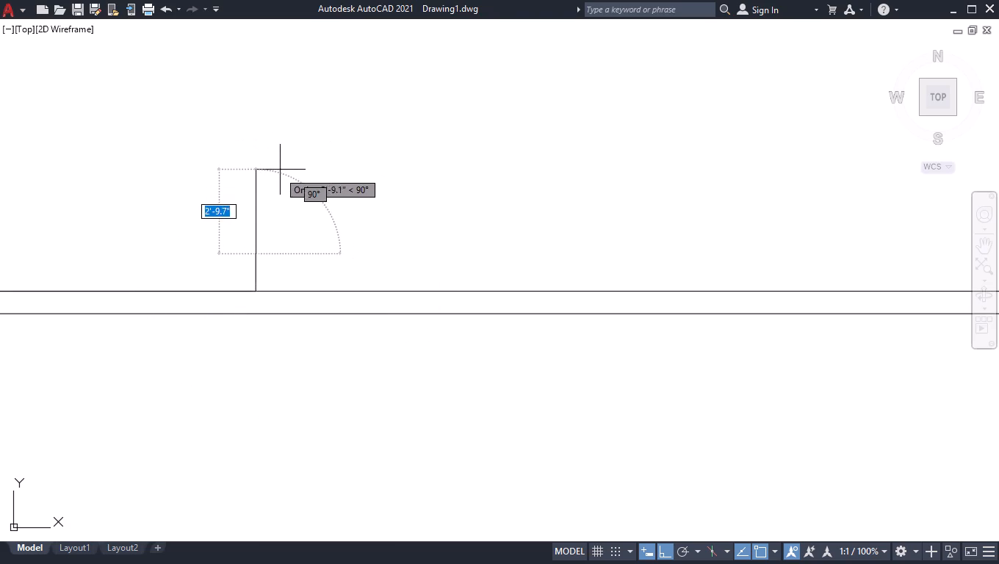
pyautogui.scroll(-5, 281, 169)
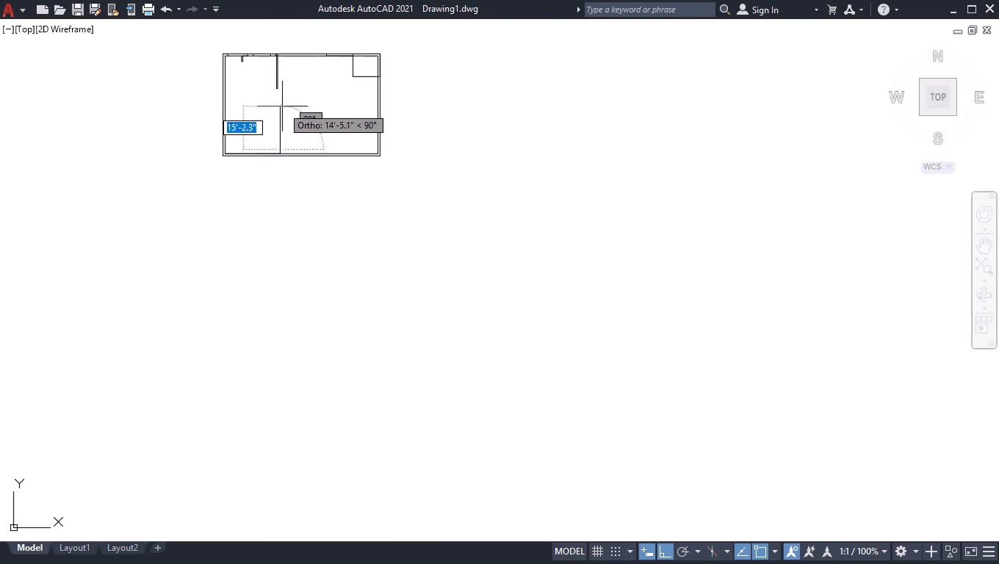
pyautogui.scroll(3, 286, 57)
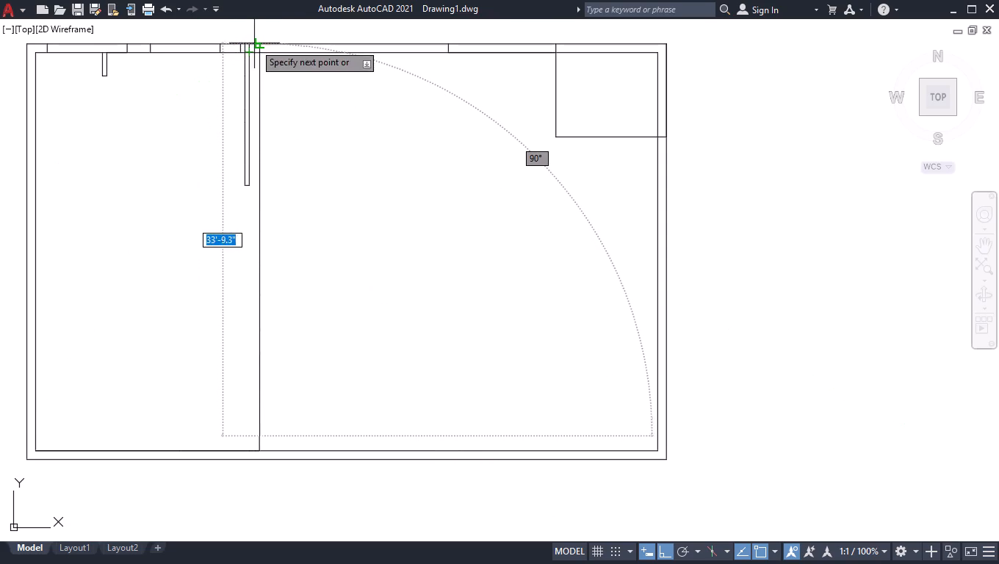
pyautogui.scroll(-1, 256, 158)
pyautogui.scroll(2, 274, 55)
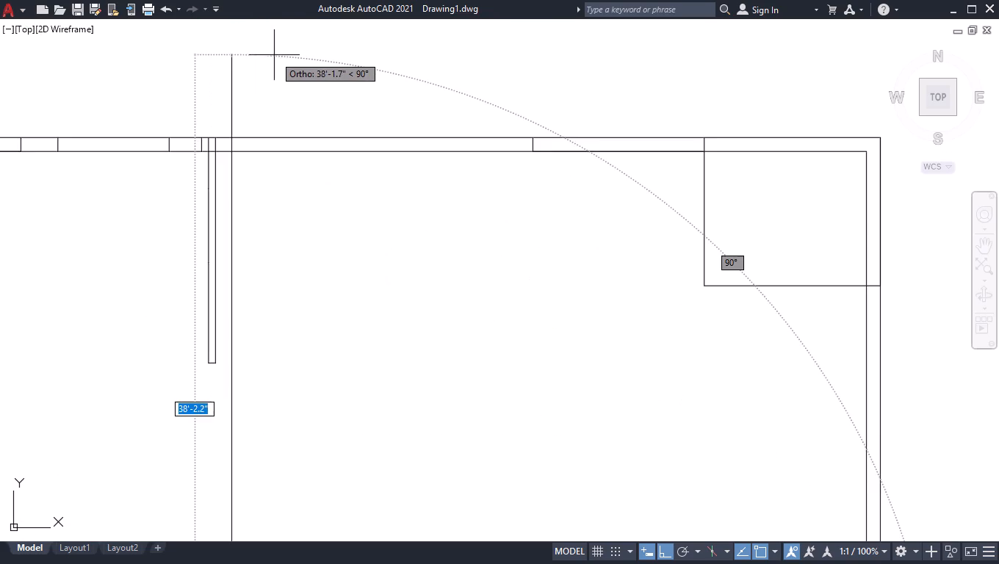
pyautogui.scroll(1, 273, 59)
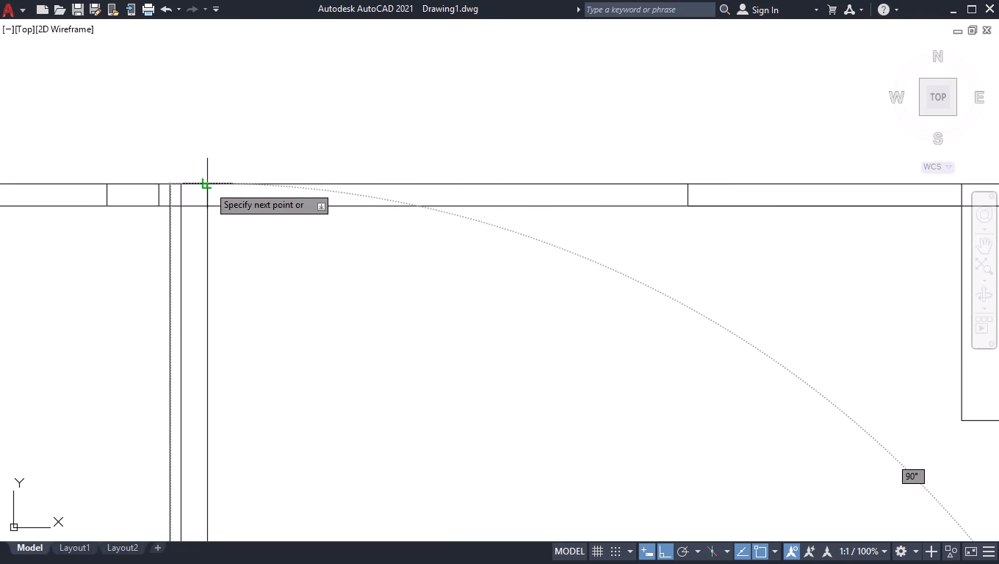
pyautogui.scroll(-2, 464, 265)
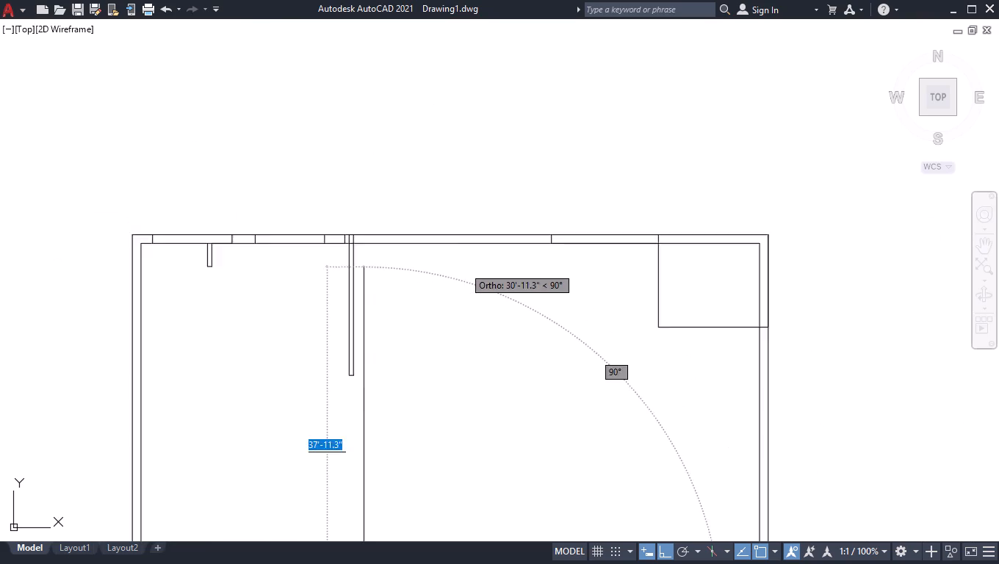
pyautogui.scroll(-2, 464, 267)
pyautogui.scroll(4, 438, 421)
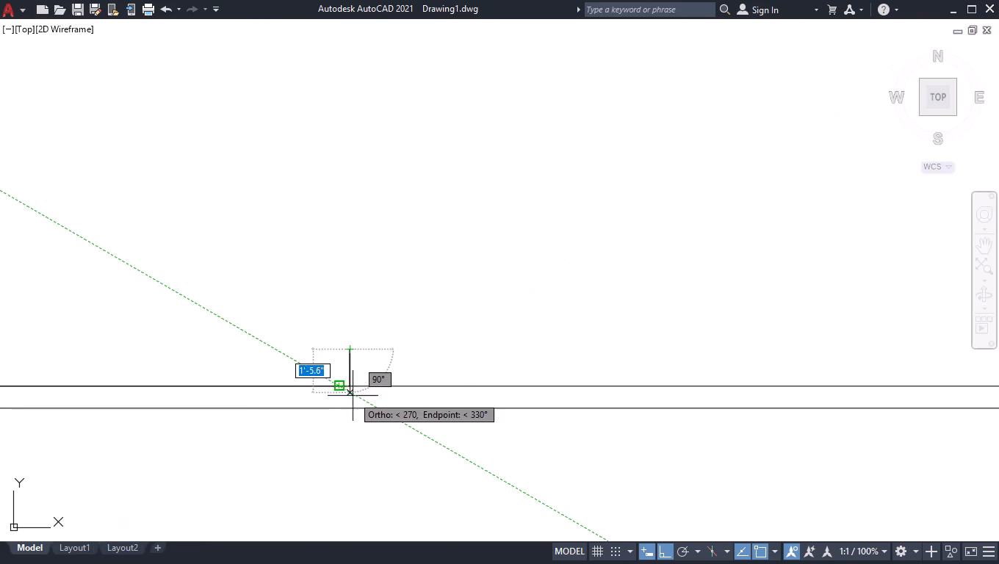
pyautogui.scroll(3, 353, 393)
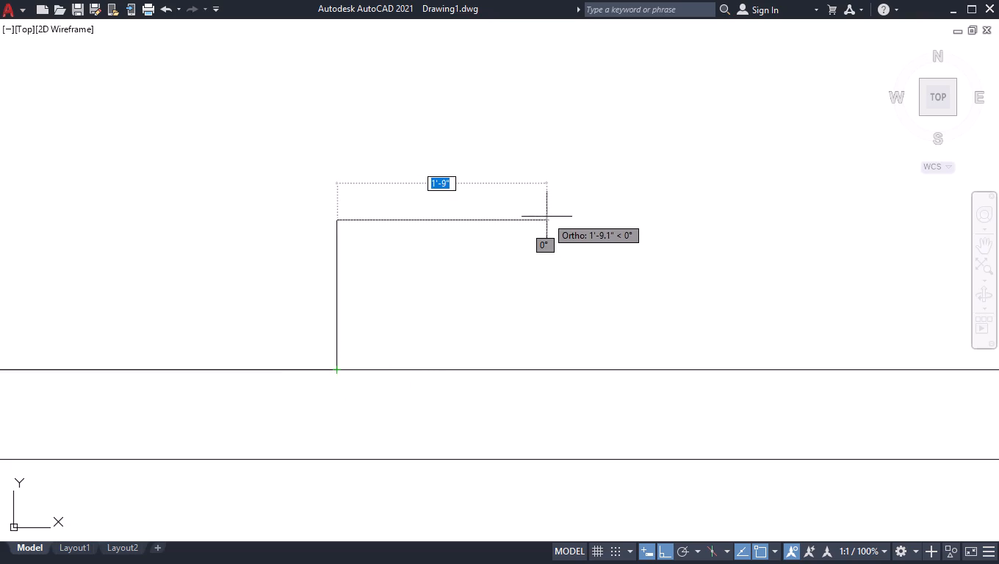
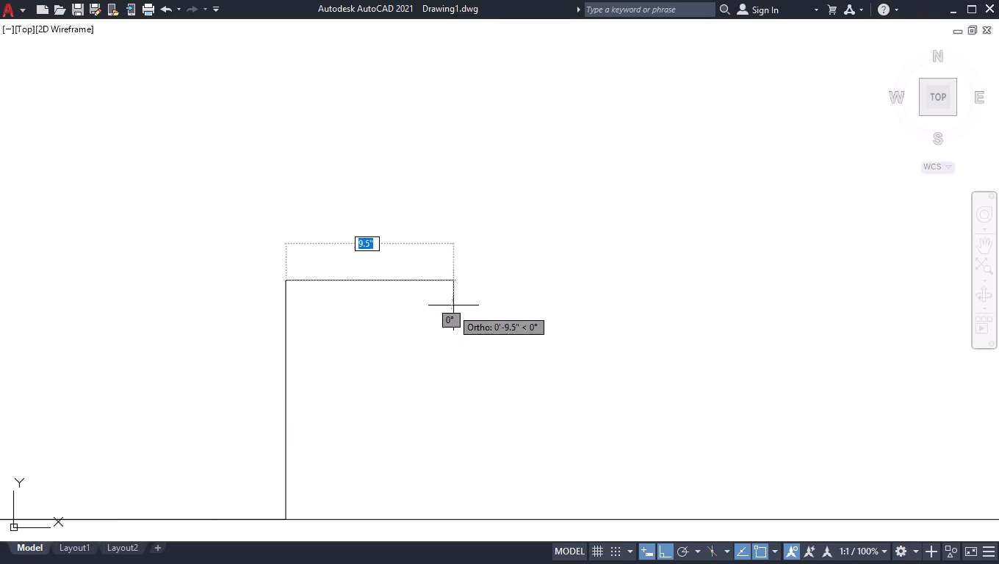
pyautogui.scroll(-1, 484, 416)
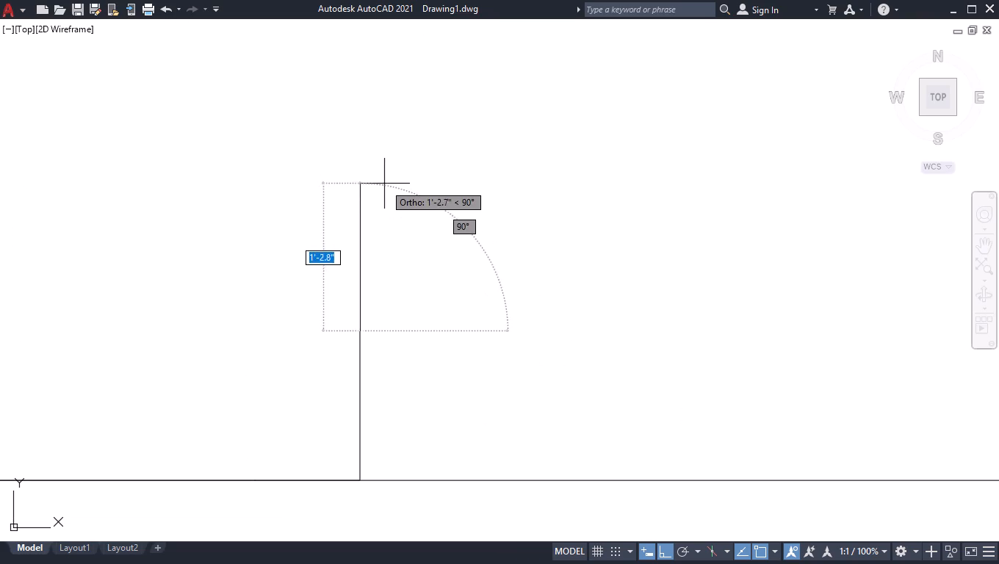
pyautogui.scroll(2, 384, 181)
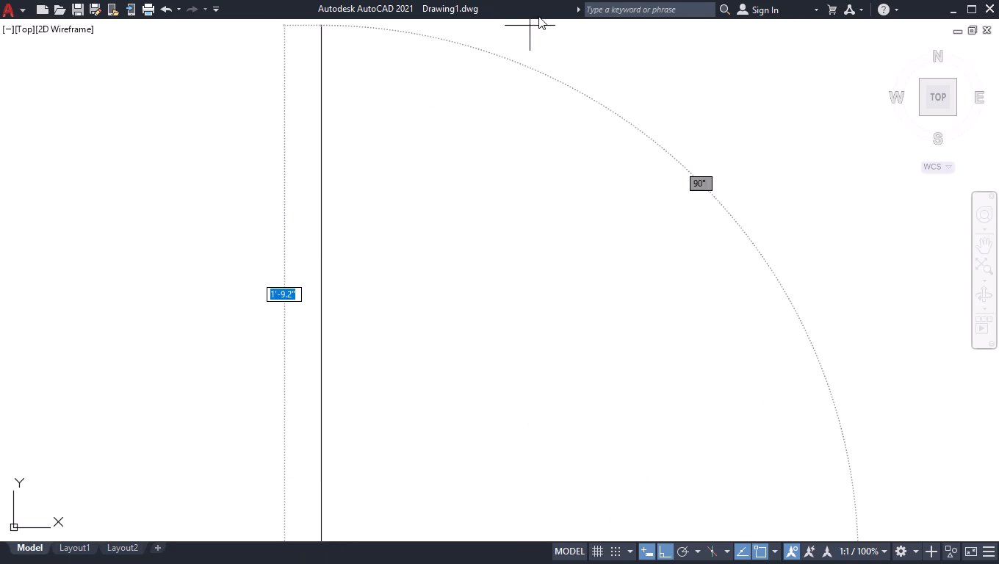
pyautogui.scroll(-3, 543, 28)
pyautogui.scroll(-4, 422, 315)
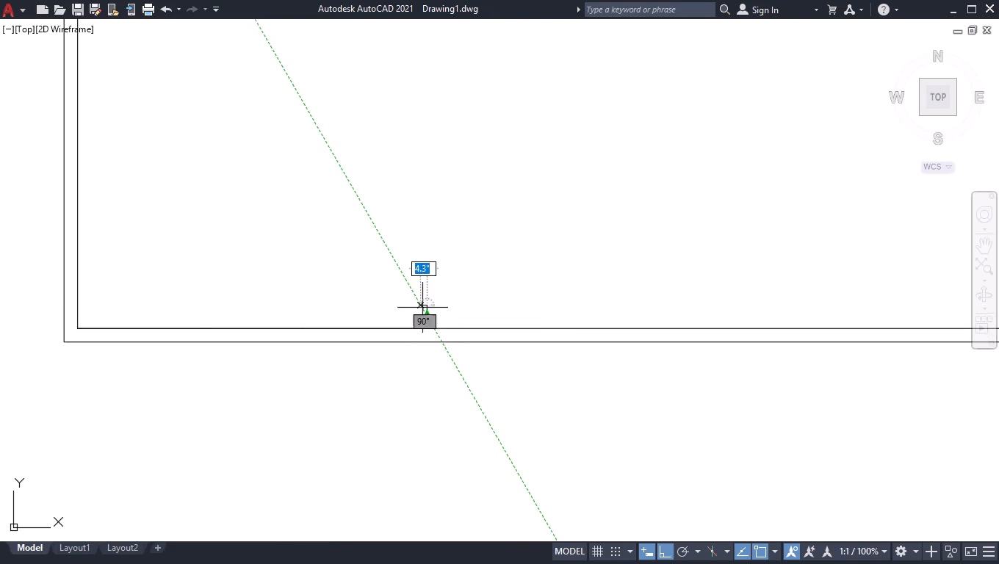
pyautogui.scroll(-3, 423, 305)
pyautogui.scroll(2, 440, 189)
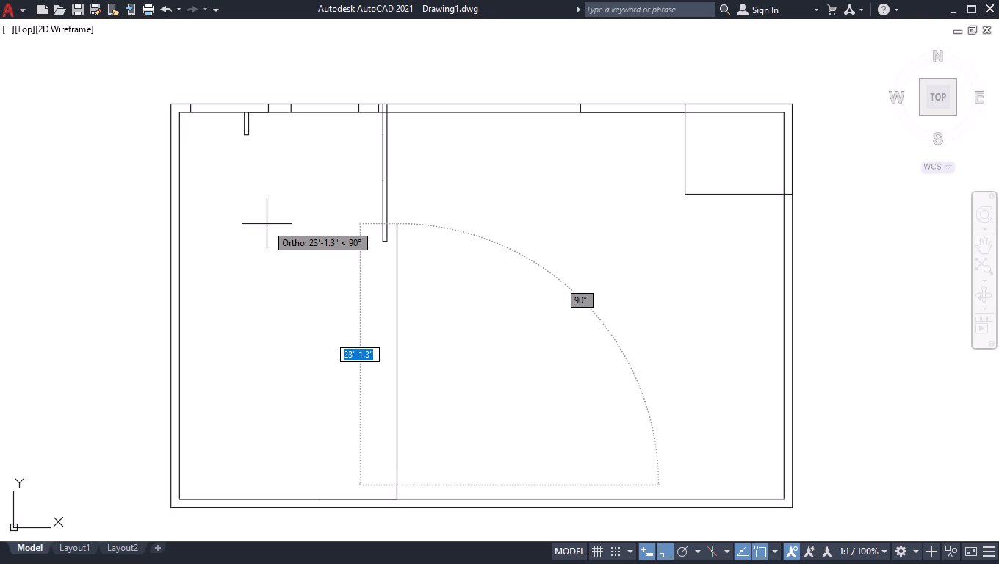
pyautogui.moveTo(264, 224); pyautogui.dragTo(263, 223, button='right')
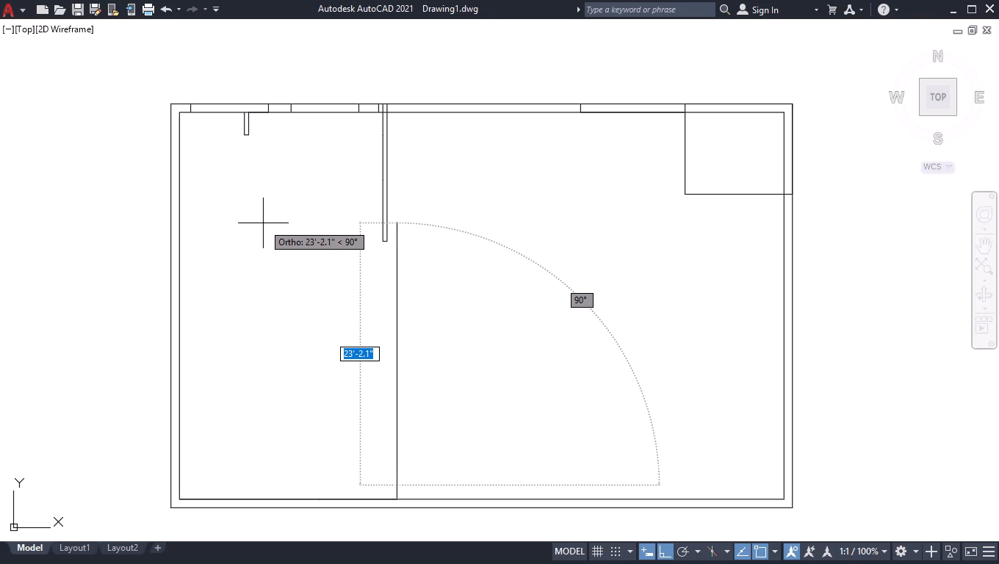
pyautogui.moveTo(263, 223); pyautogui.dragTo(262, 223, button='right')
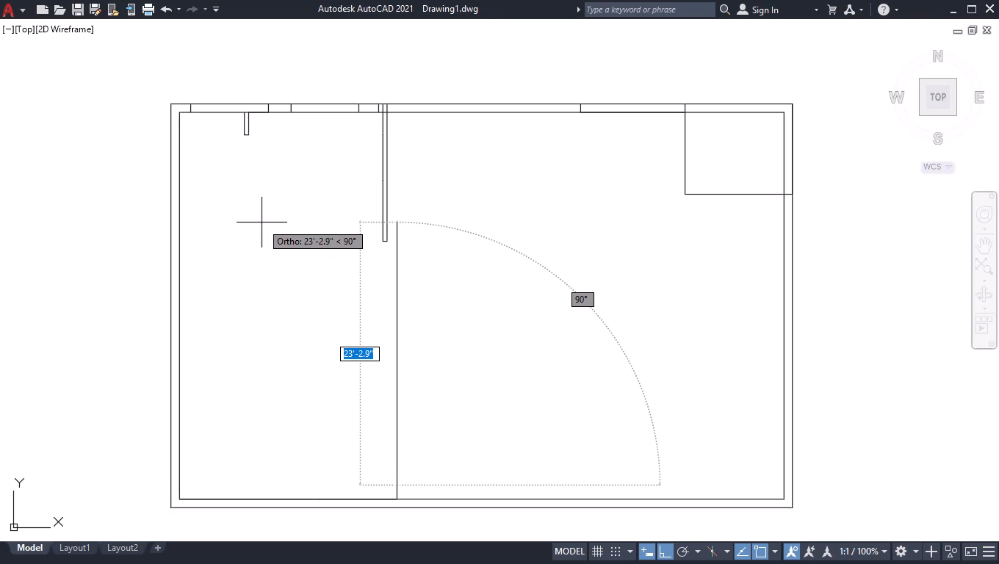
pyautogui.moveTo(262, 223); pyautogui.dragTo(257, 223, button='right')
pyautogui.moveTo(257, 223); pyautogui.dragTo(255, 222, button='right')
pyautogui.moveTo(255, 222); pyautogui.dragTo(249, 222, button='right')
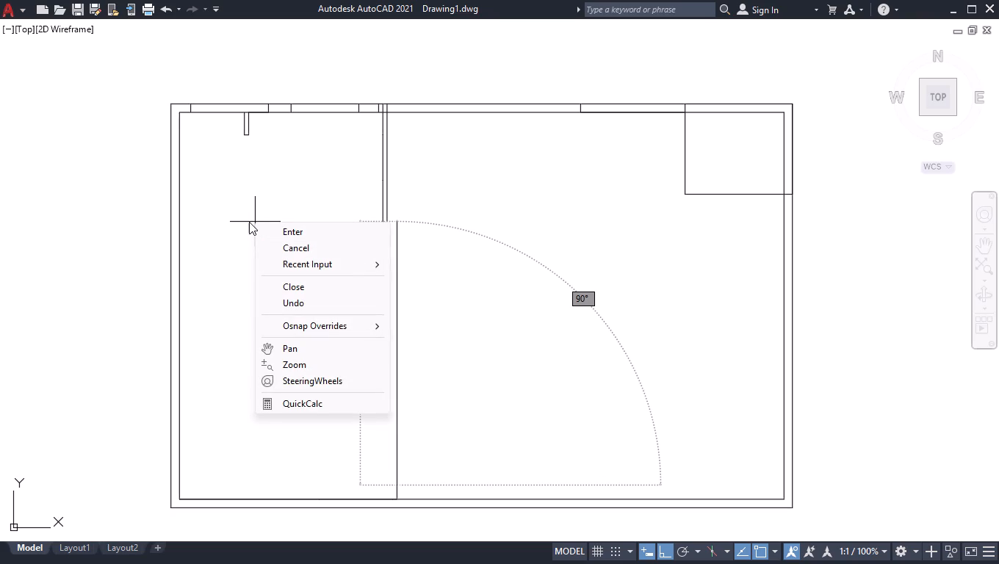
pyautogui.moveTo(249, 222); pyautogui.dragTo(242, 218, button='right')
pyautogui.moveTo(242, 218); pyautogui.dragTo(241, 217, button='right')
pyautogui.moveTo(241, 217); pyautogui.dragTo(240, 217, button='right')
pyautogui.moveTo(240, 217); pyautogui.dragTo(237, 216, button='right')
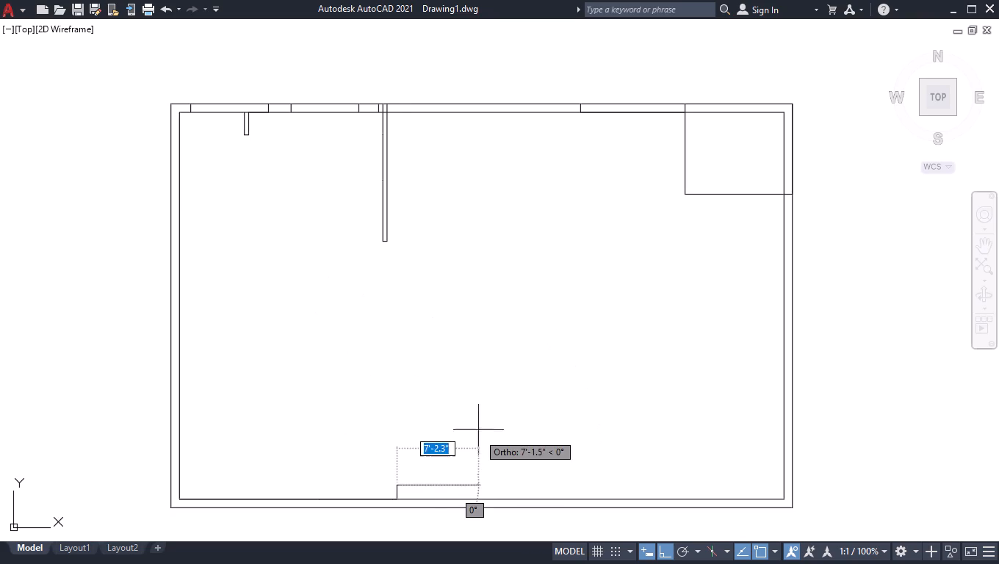
# End the line and delete the four helper segments along the bottom wall's inner face, keeping the short vertical line.
pyautogui.scroll(1, 394, 501)
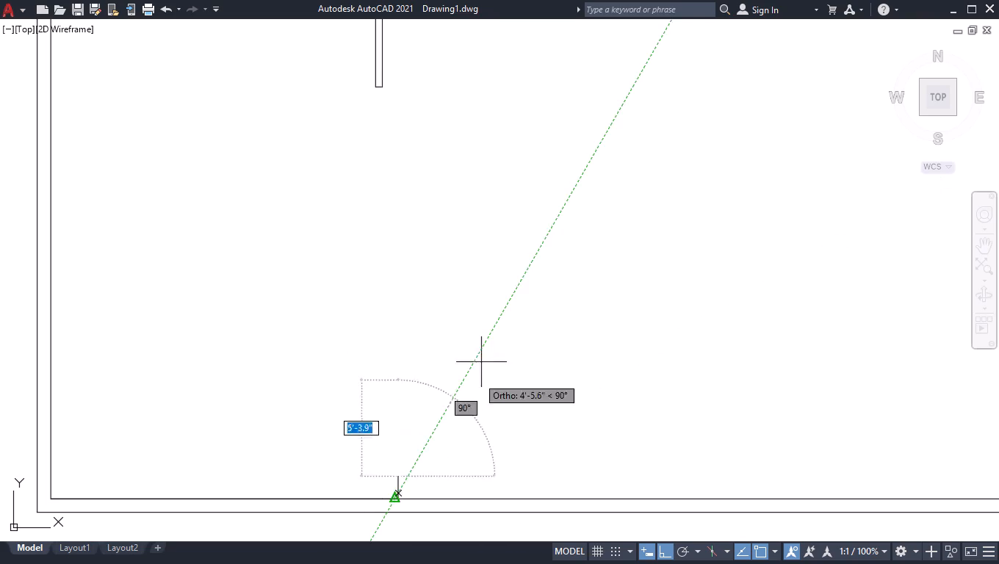
pyautogui.press('Return')
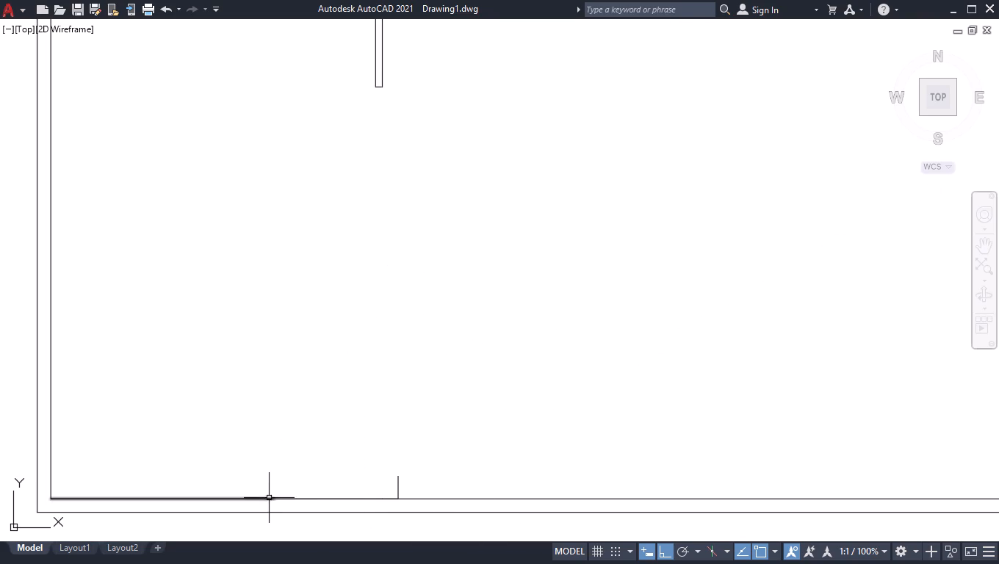
pyautogui.click(310, 500)
pyautogui.click(205, 497)
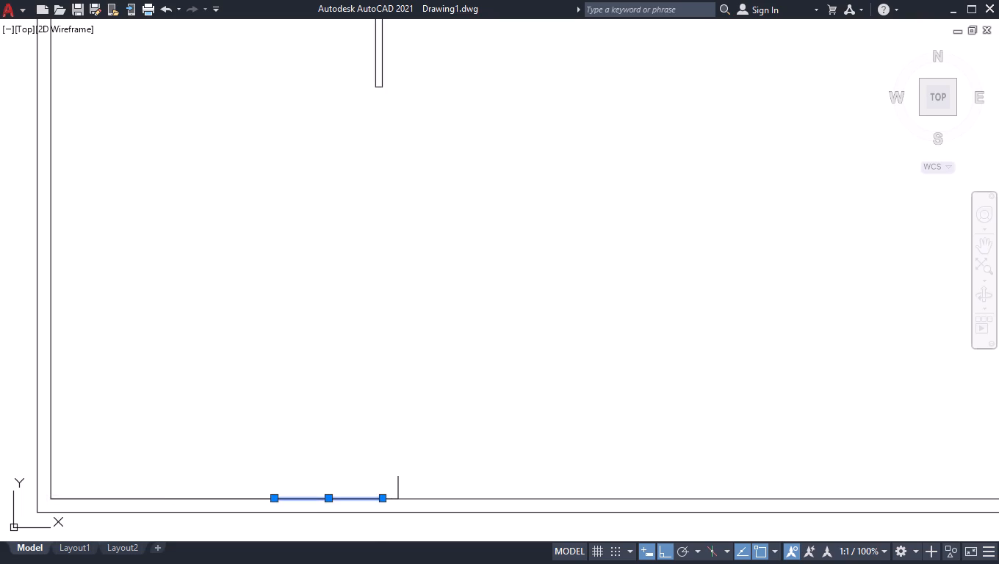
pyautogui.scroll(2, 403, 499)
pyautogui.click(363, 499)
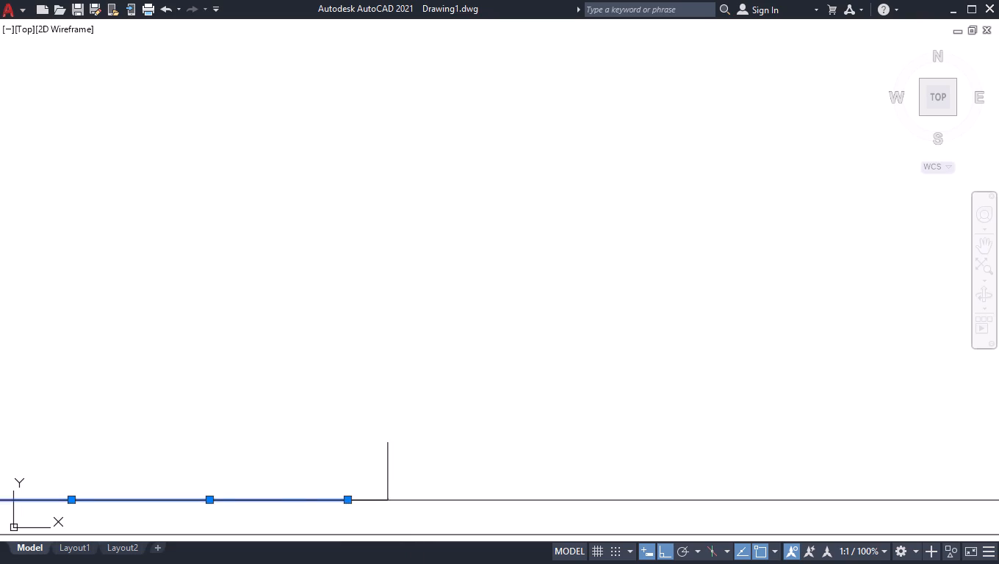
pyautogui.scroll(3, 383, 503)
pyautogui.click(380, 494)
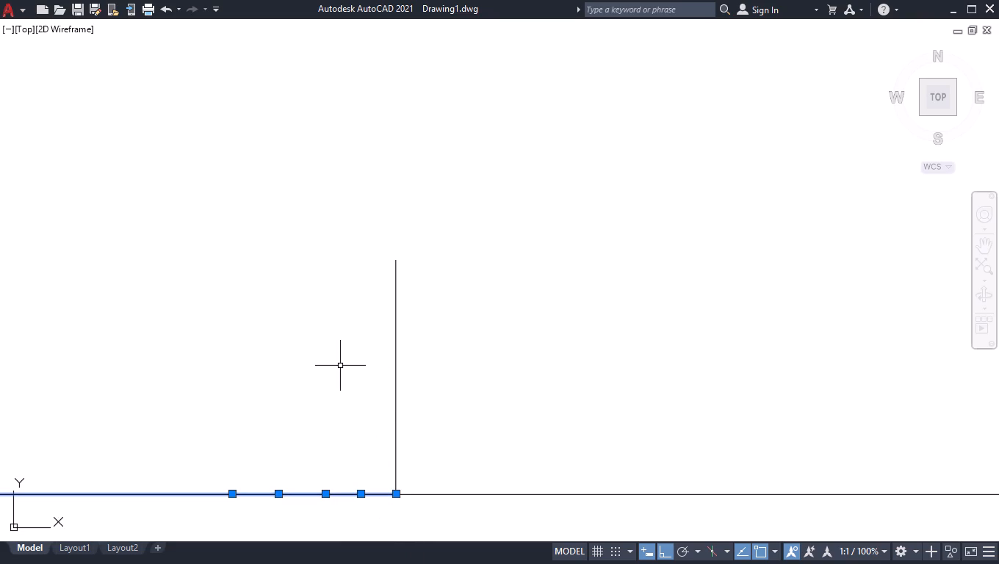
pyautogui.press('Delete')
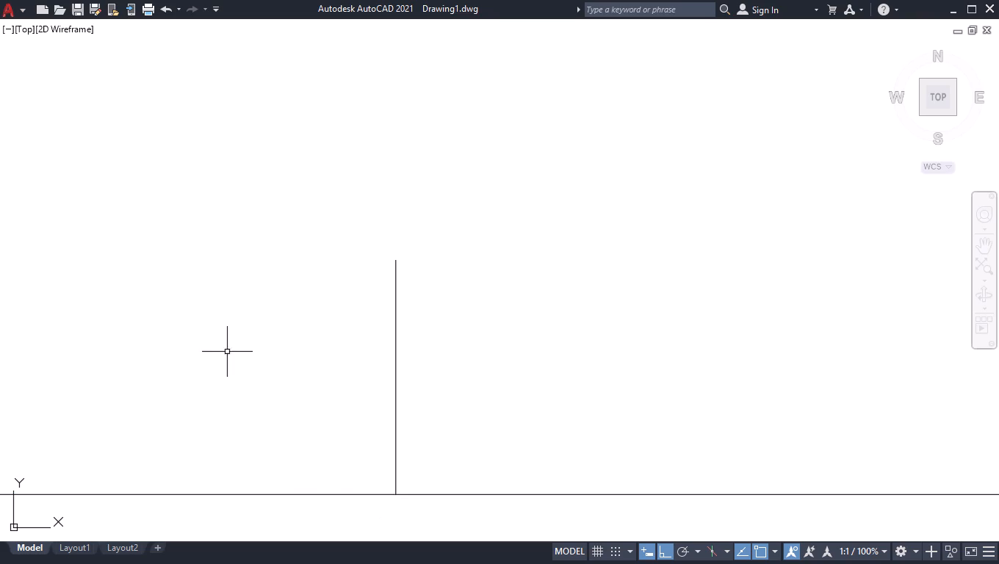
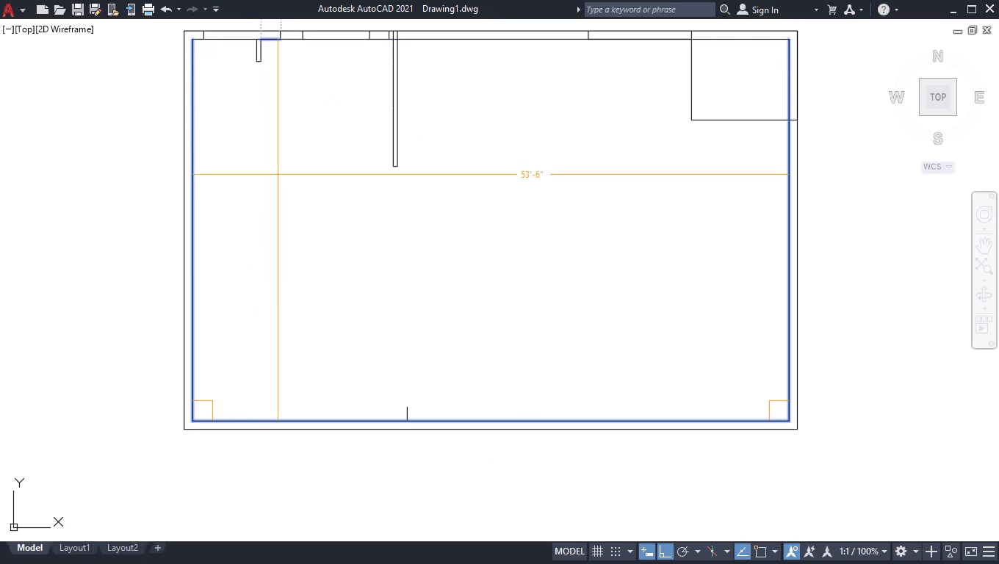
# Check the distance between the short wall stub and the long interior wall along the top outer wall with quick measure.
pyautogui.scroll(-2, 279, 186)
pyautogui.scroll(3, 264, 108)
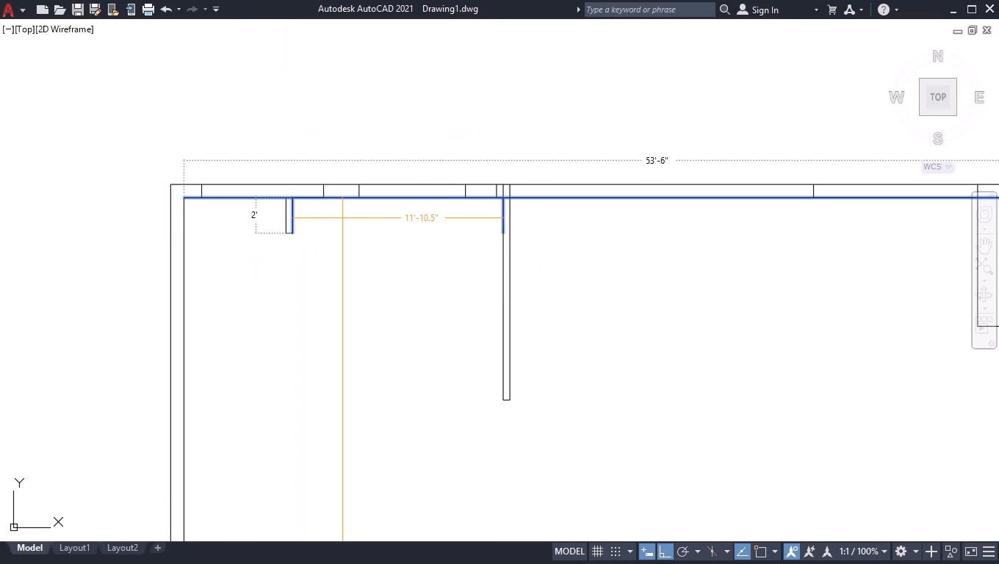
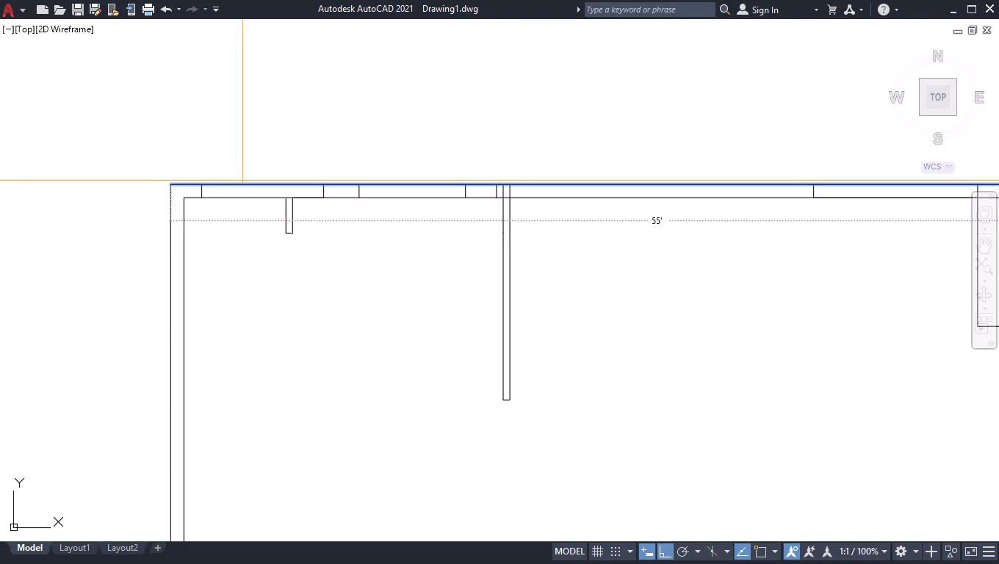
# Examine the overall floor plan, then the long interior wall's free end and the area around the short wall stub.
pyautogui.press('Return')
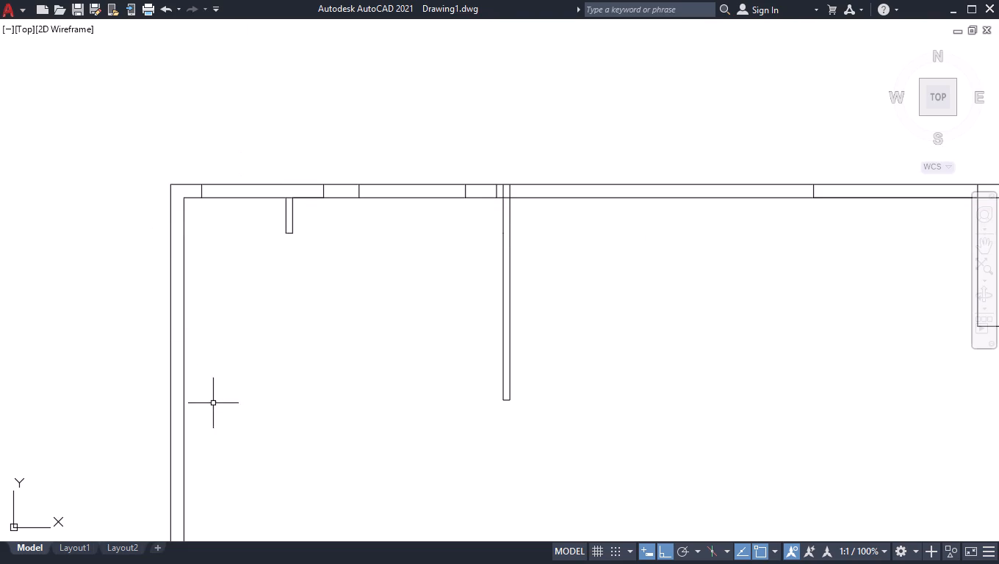
pyautogui.scroll(-3, 213, 452)
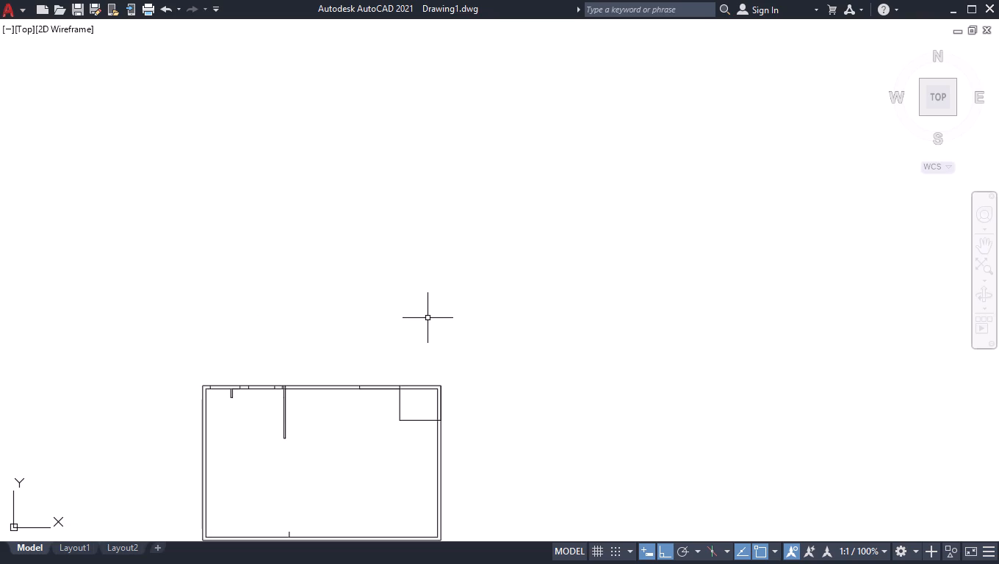
pyautogui.scroll(-1, 487, 245)
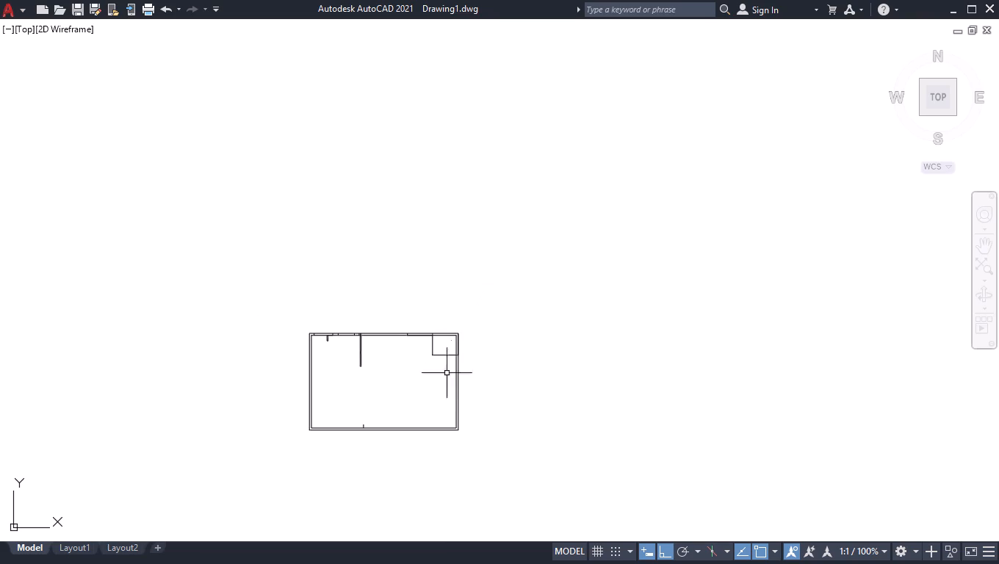
pyautogui.scroll(2, 386, 417)
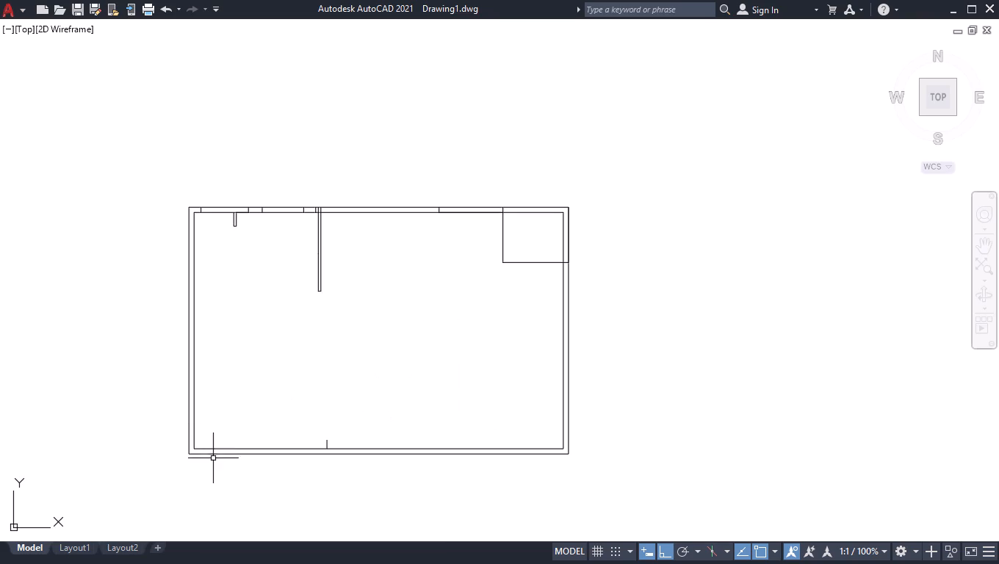
pyautogui.scroll(1, 207, 466)
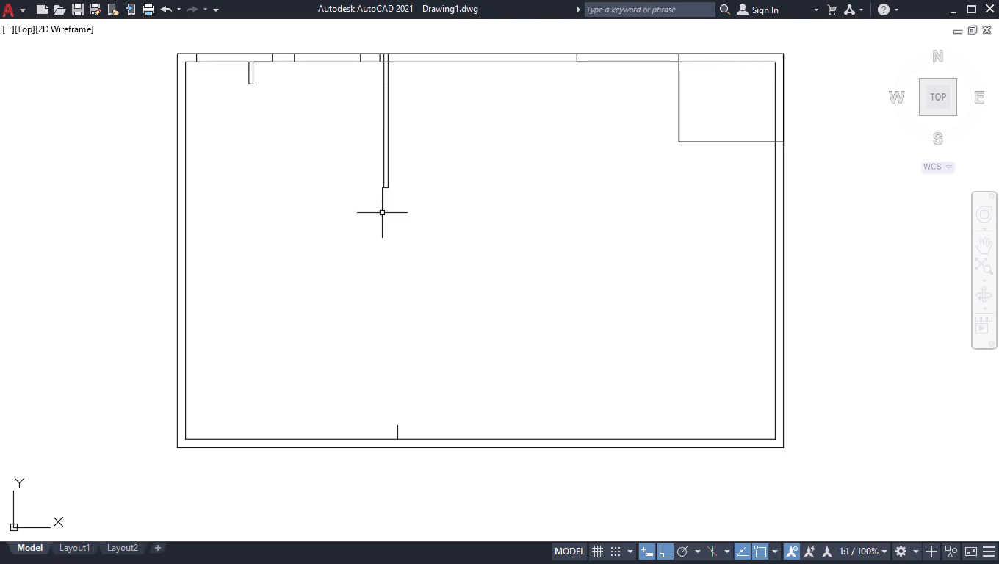
pyautogui.scroll(1, 375, 212)
pyautogui.scroll(-1, 372, 250)
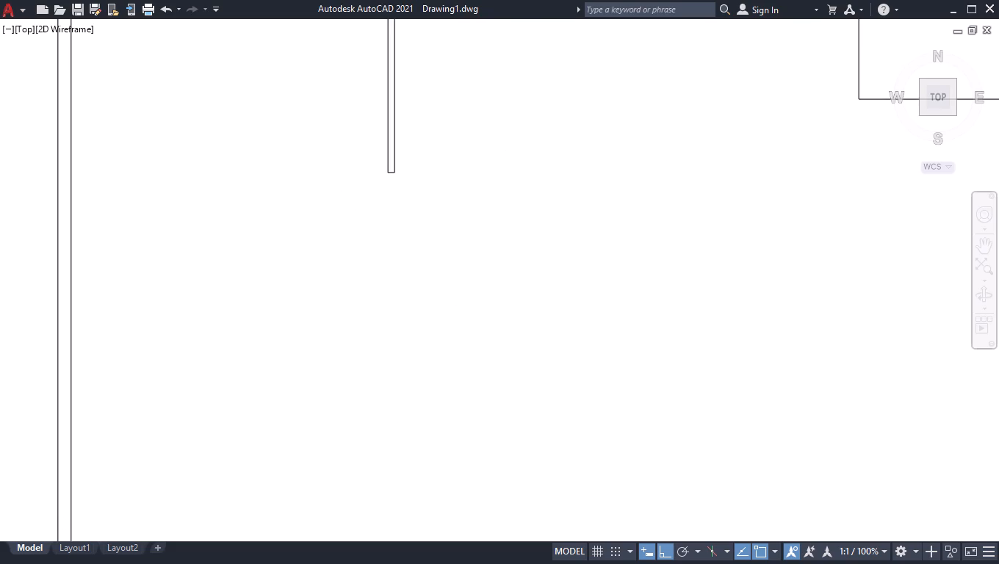
pyautogui.scroll(1, 264, 96)
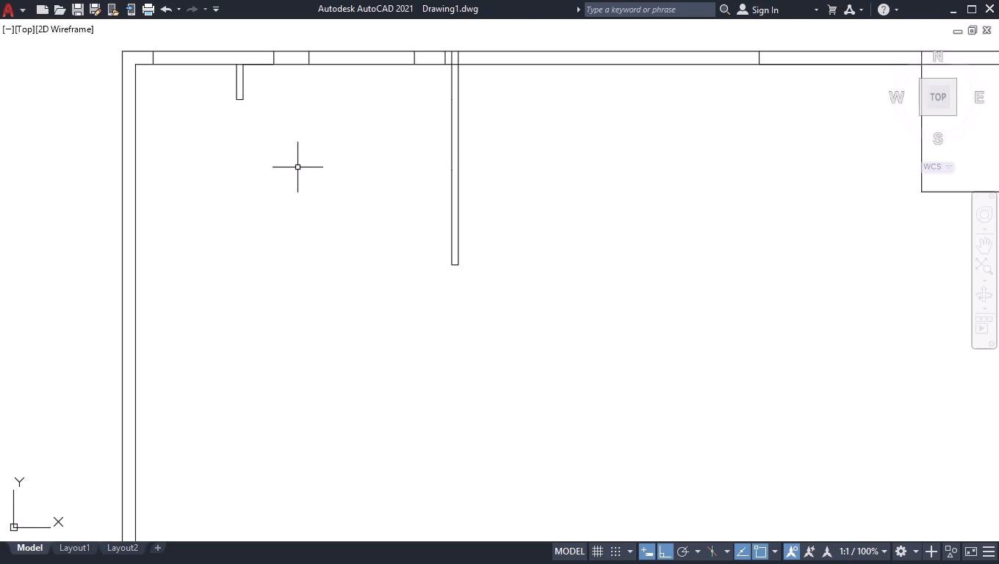
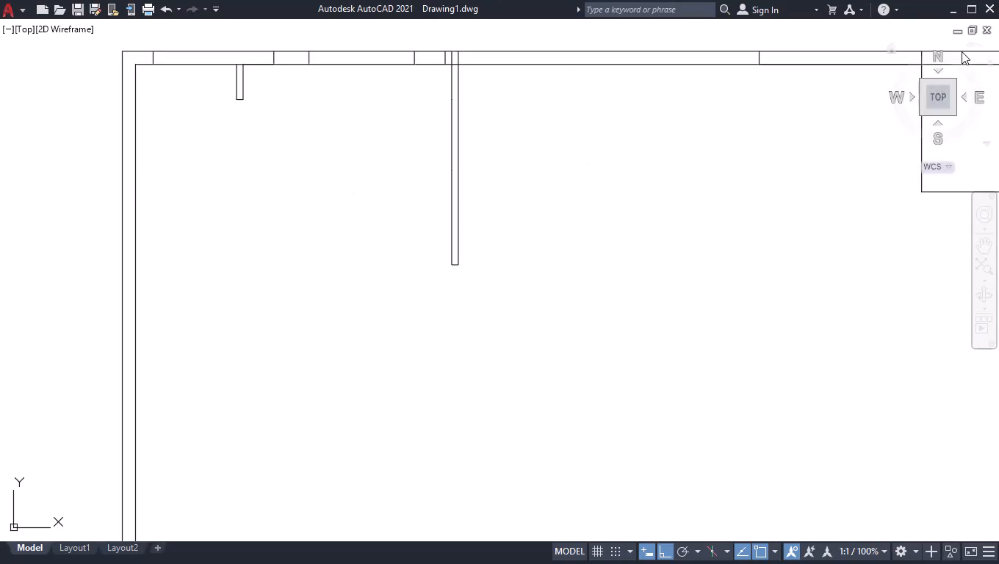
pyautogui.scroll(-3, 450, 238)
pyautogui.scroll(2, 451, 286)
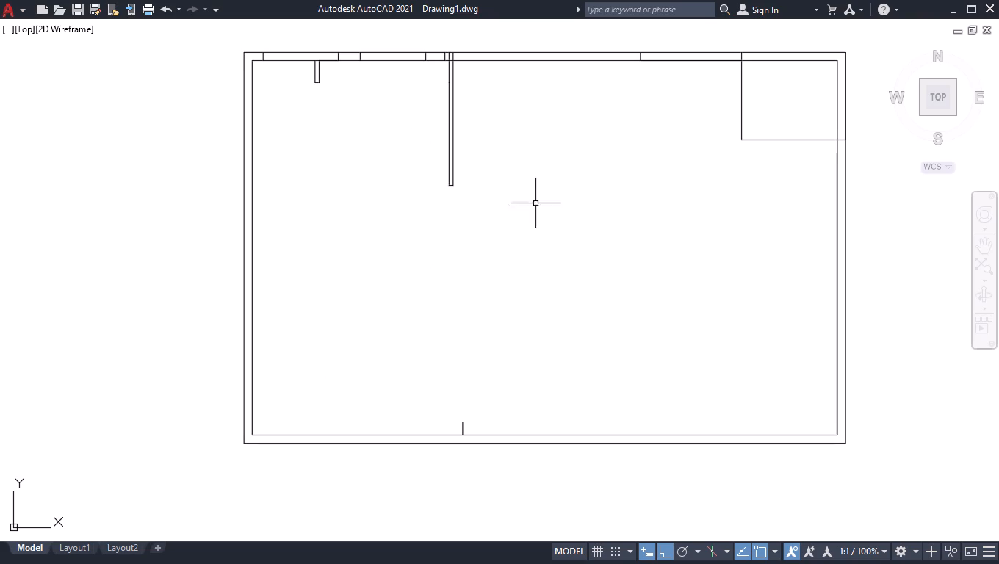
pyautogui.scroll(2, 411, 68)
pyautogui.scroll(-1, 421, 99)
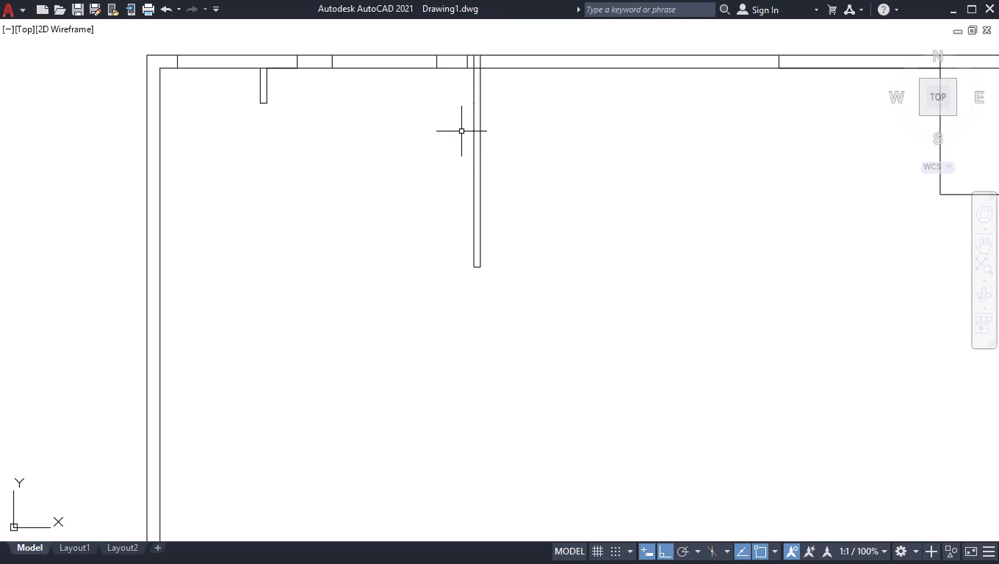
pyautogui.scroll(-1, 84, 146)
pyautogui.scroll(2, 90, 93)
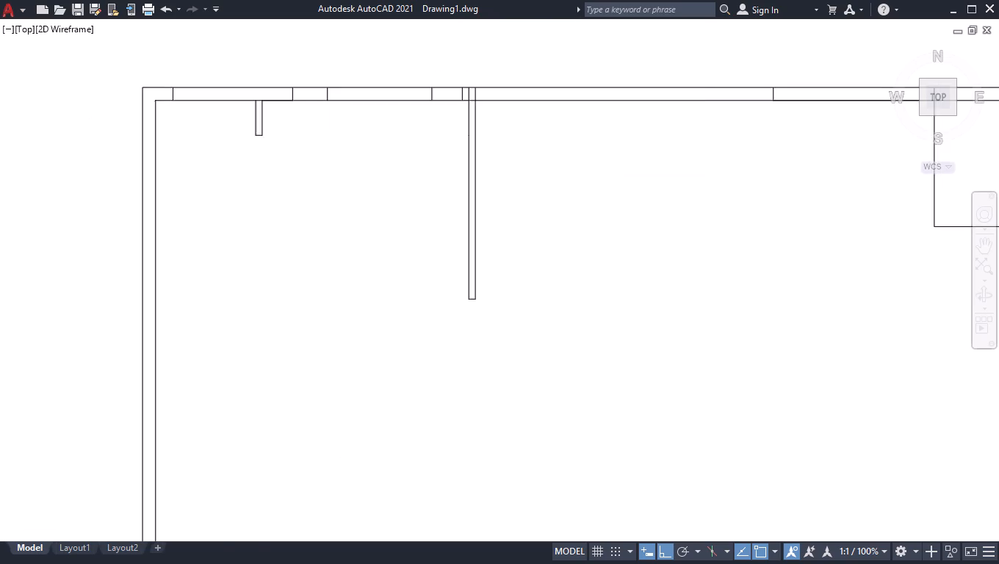
# Draw a 2' opening across the 9" west exterior wall, starting 2' south of the inner northwest corner.
pyautogui.scroll(1, 91, 91)
pyautogui.press('l')
pyautogui.press('Return')
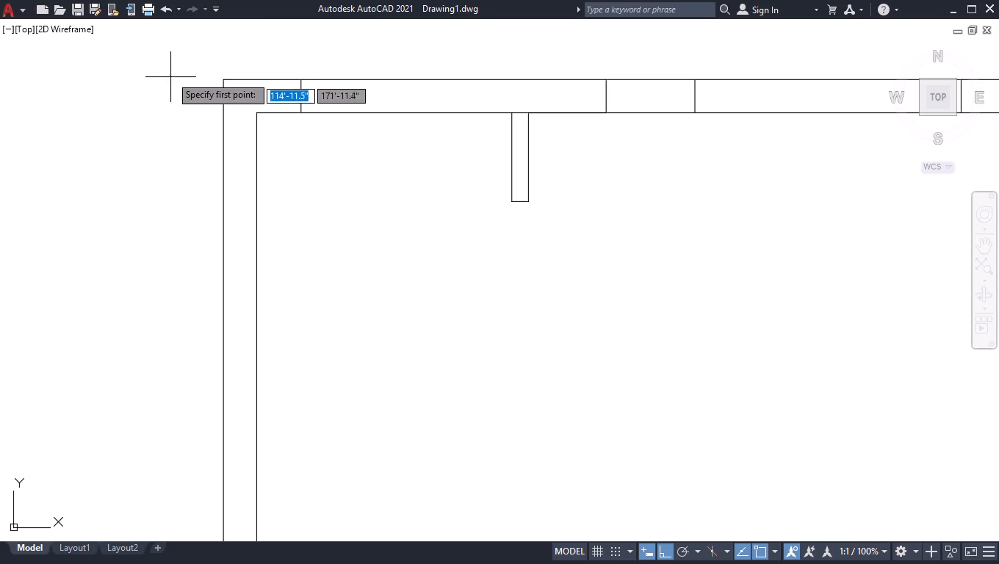
pyautogui.click(255, 112)
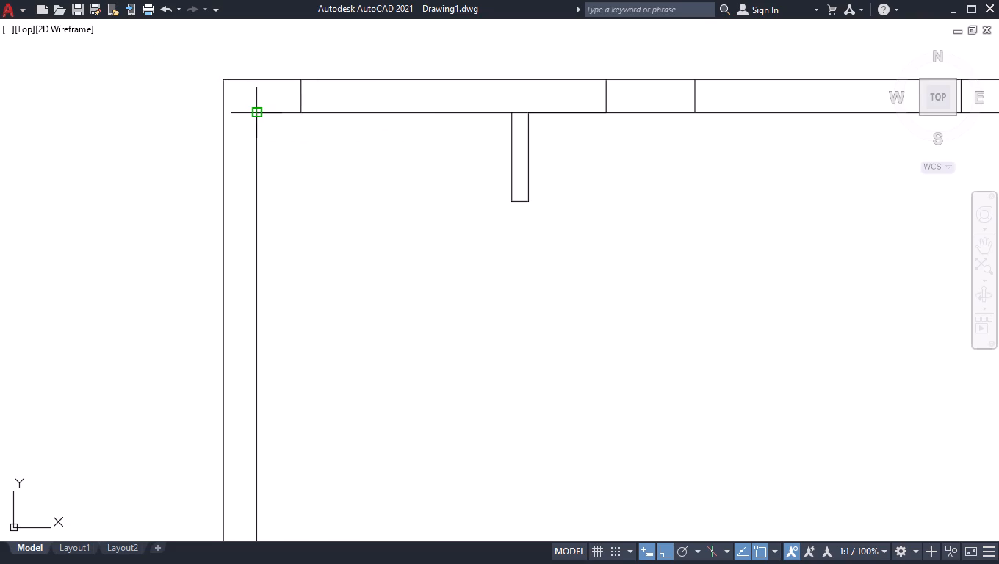
pyautogui.press('2')
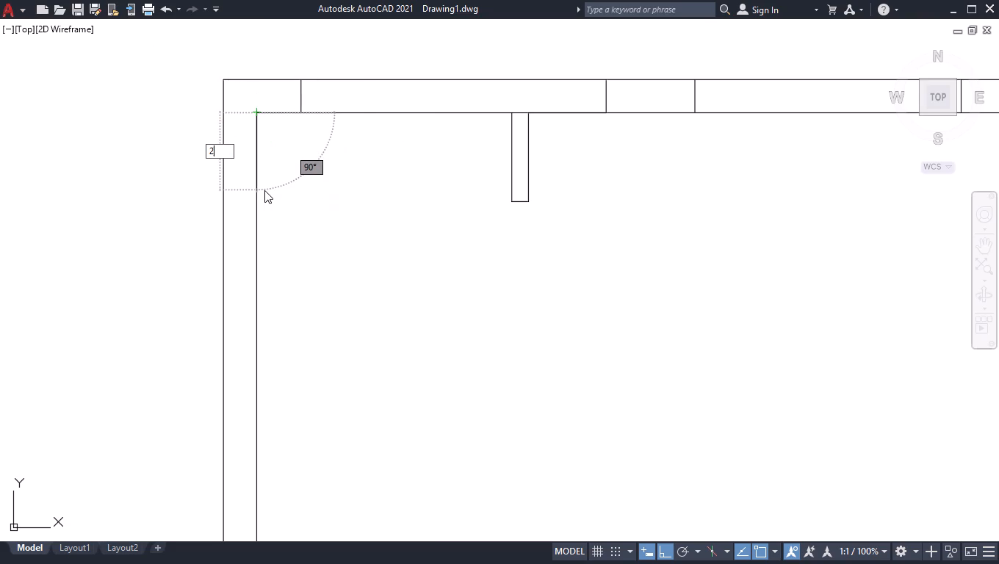
pyautogui.press("'")
pyautogui.press('Return')
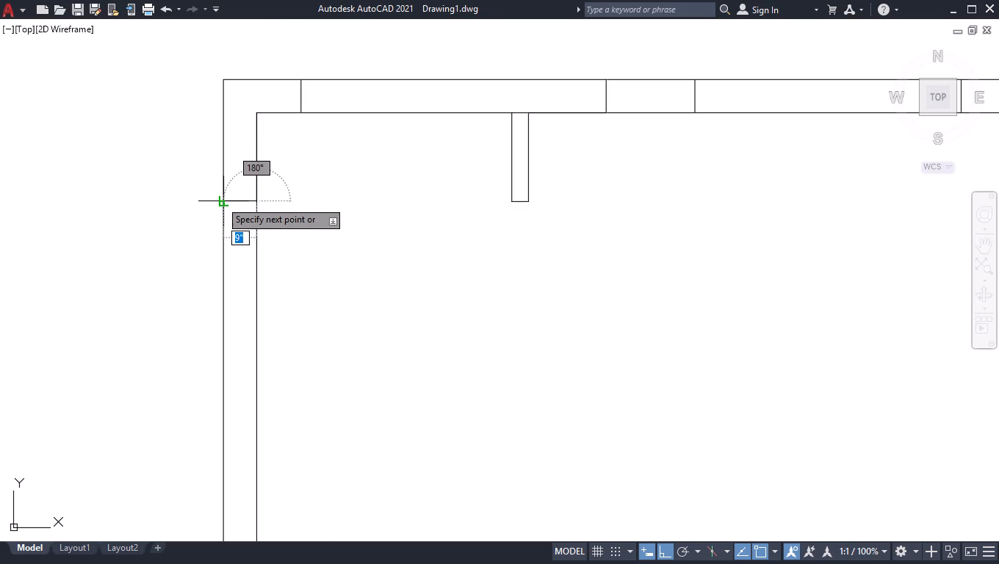
pyautogui.click(220, 200)
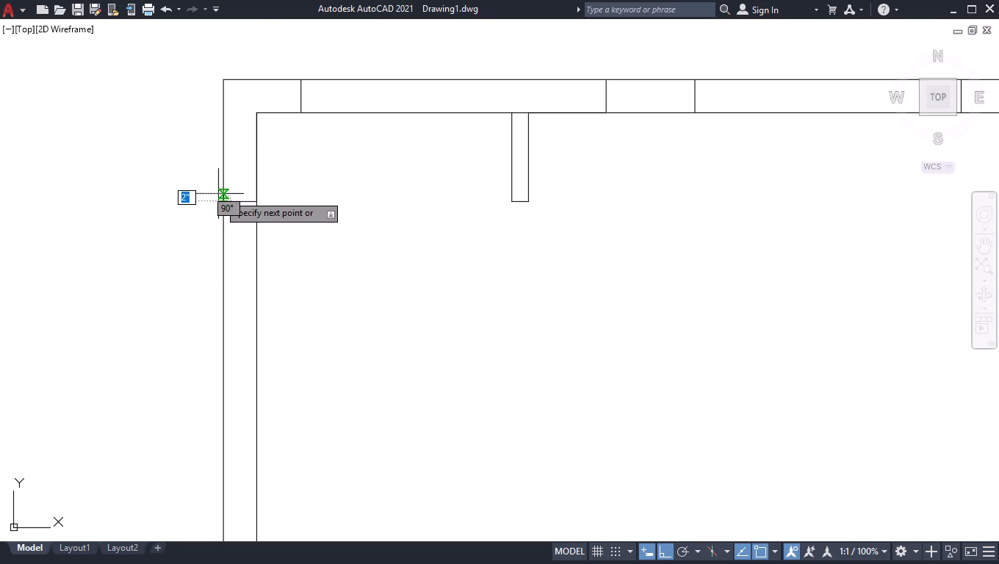
pyautogui.write("2'")
pyautogui.press('Return')
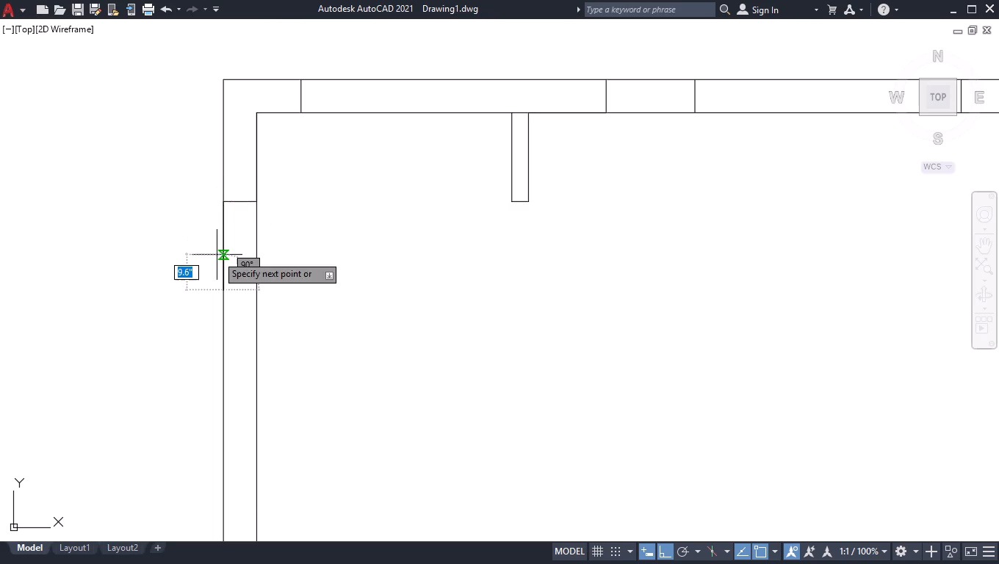
pyautogui.press('9')
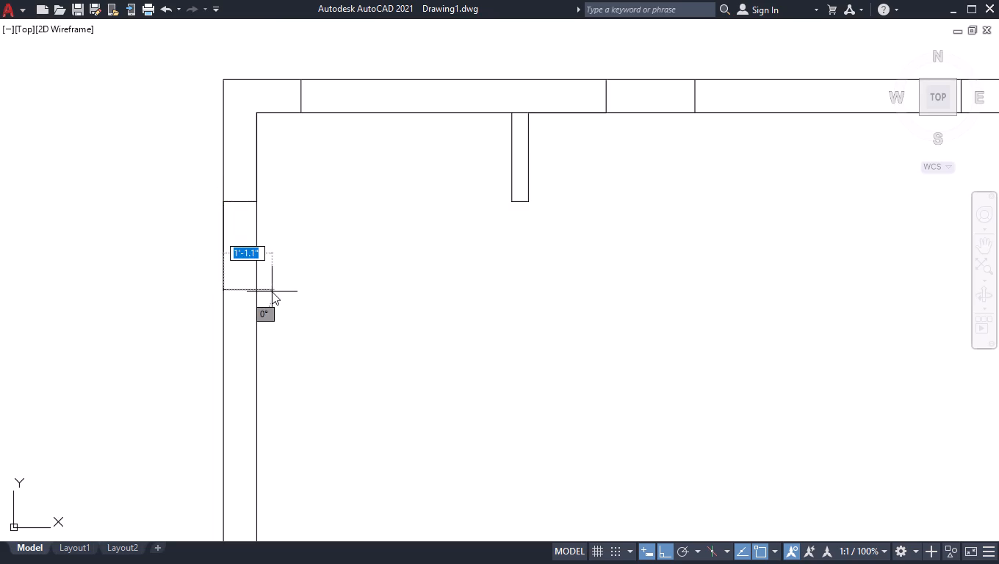
pyautogui.press('Return')
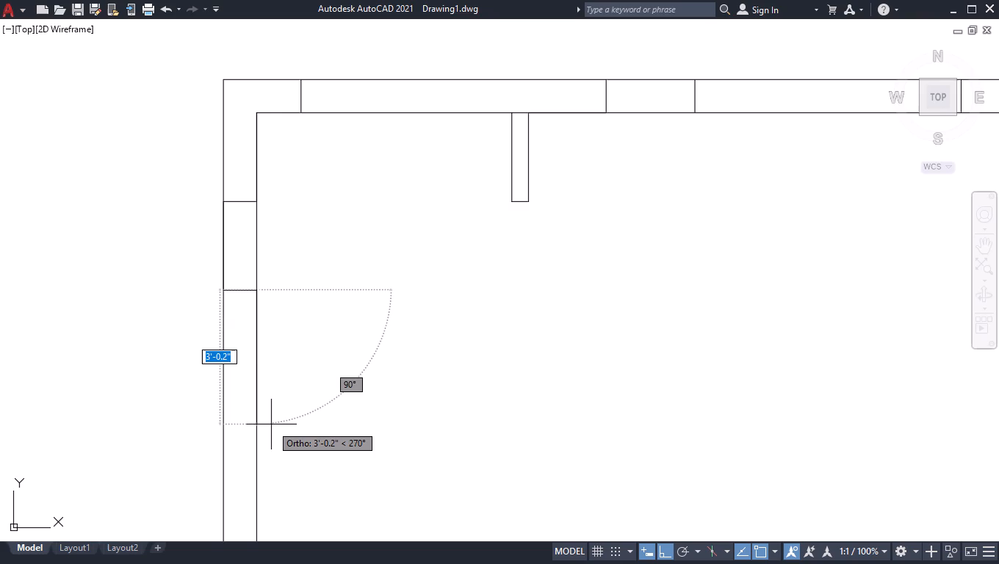
# Continue the line 1'9" south of the opening and draw a stub 3'6" long and 9" thick projecting east.
pyautogui.write("1'9")
pyautogui.press('Return')
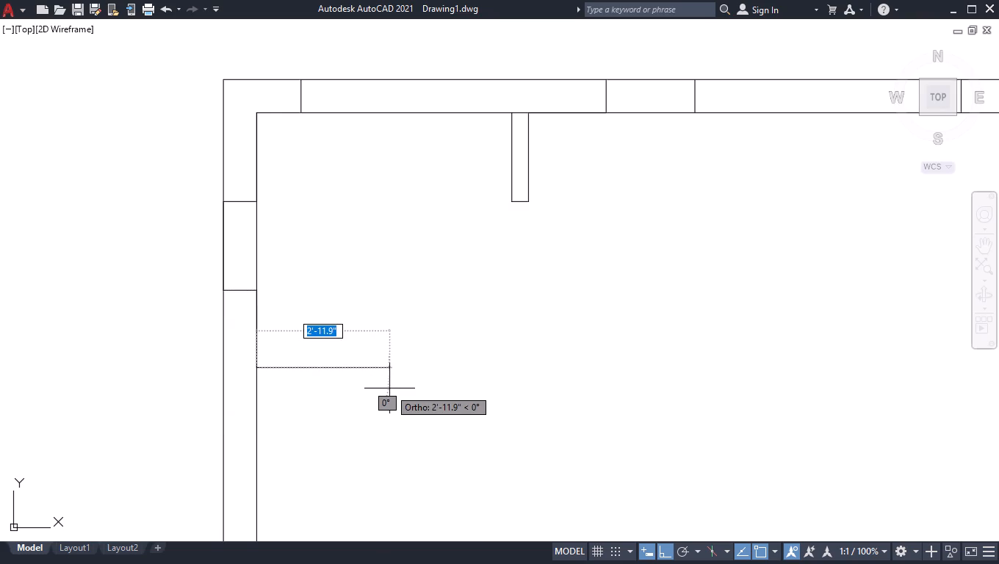
pyautogui.write("3'6")
pyautogui.press('Return')
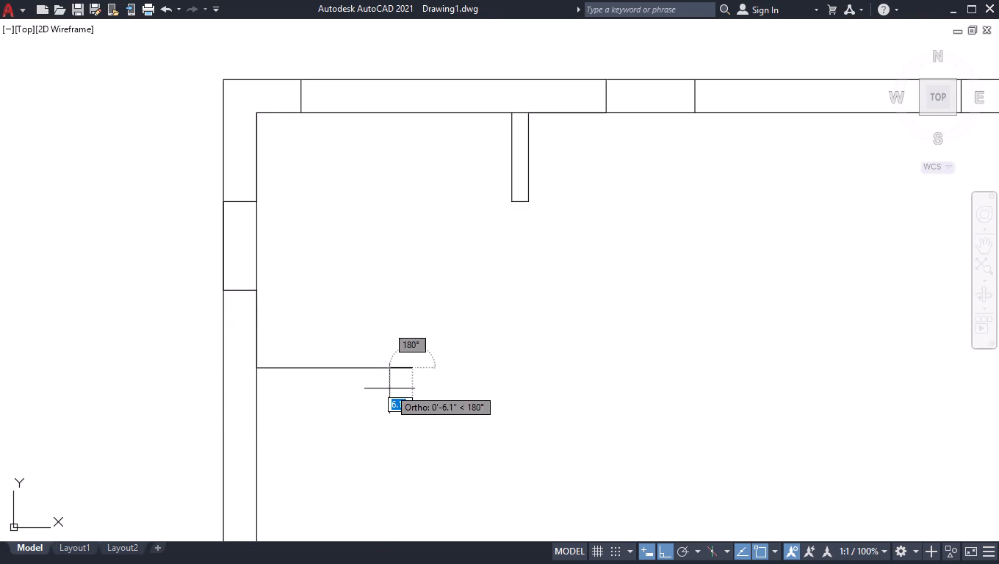
pyautogui.press('9')
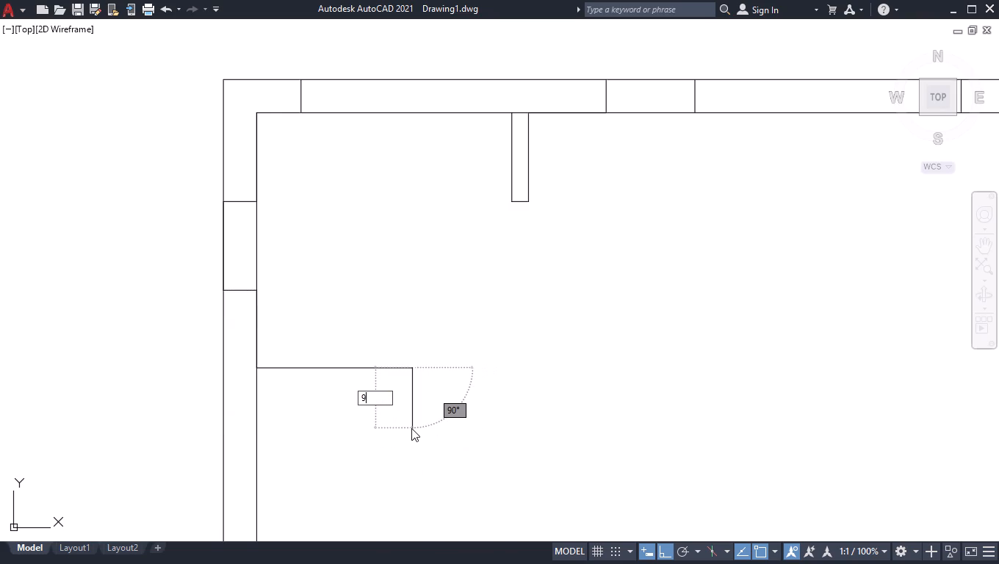
pyautogui.press('Return')
pyautogui.write("3'6")
pyautogui.press('Return')
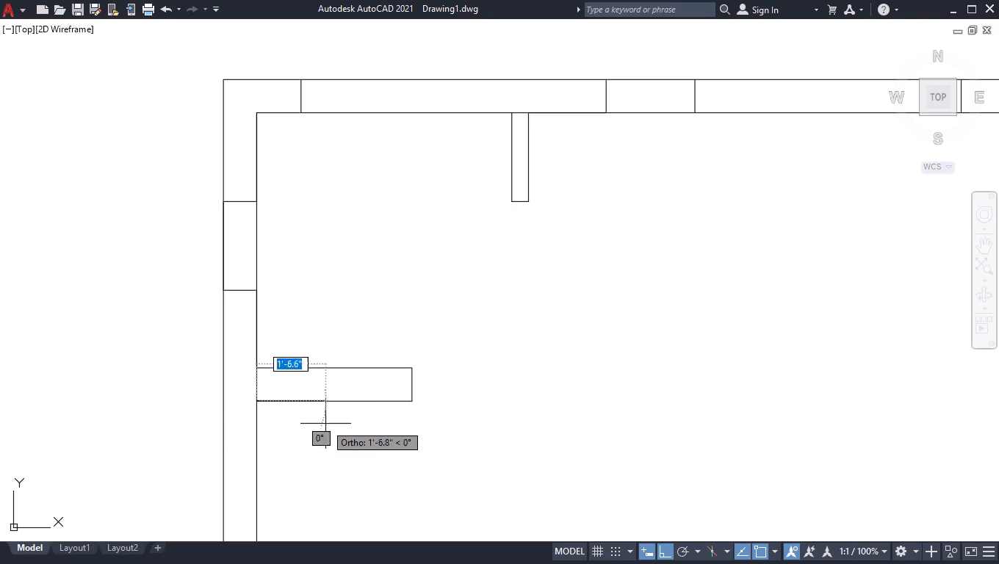
# Continue the line 3'6" south along the west wall's inner face, and 5'9" east into the plan.
pyautogui.scroll(-5, 424, 364)
pyautogui.scroll(4, 405, 411)
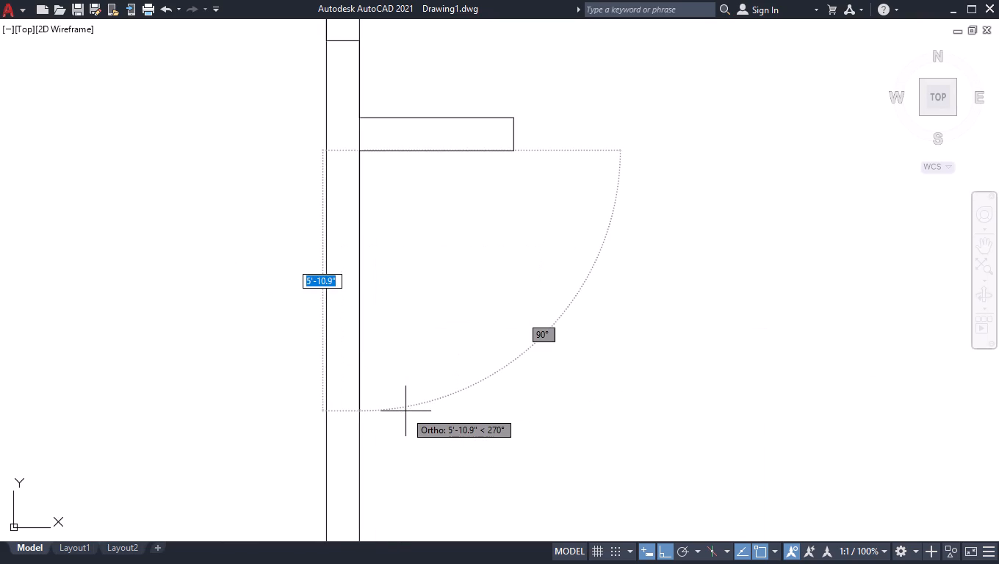
pyautogui.write("3'6")
pyautogui.press('Return')
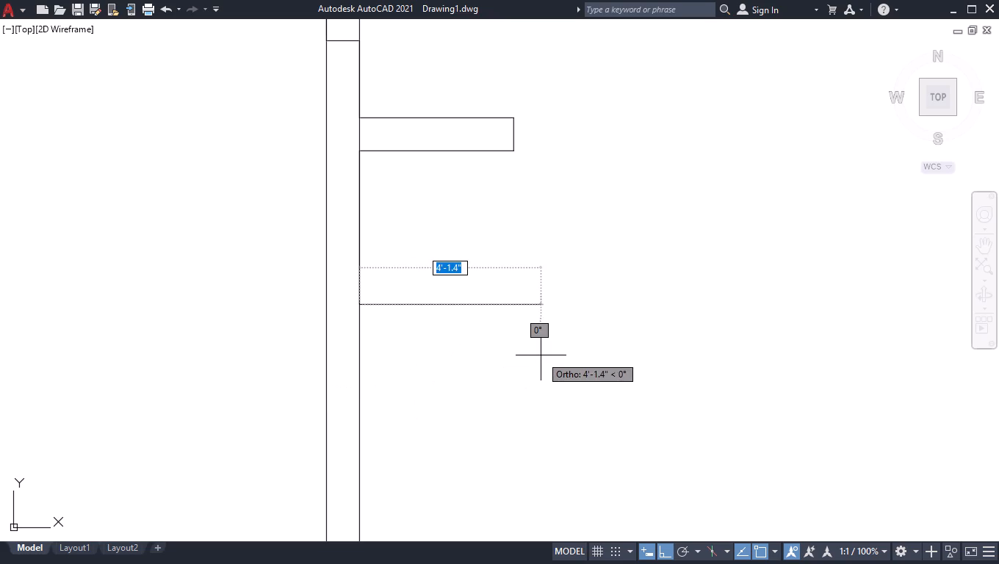
pyautogui.write("5'9")
pyautogui.press('Return')
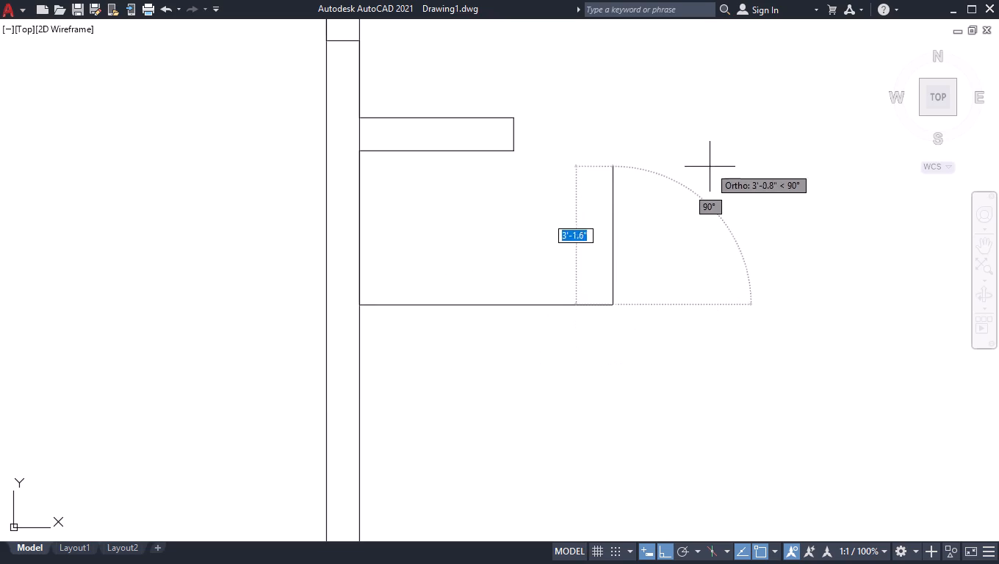
# Draw the 4.5" thick partition, with its west face running 5' north and its east face returning 9'9" south.
pyautogui.write("5'")
pyautogui.press('Return')
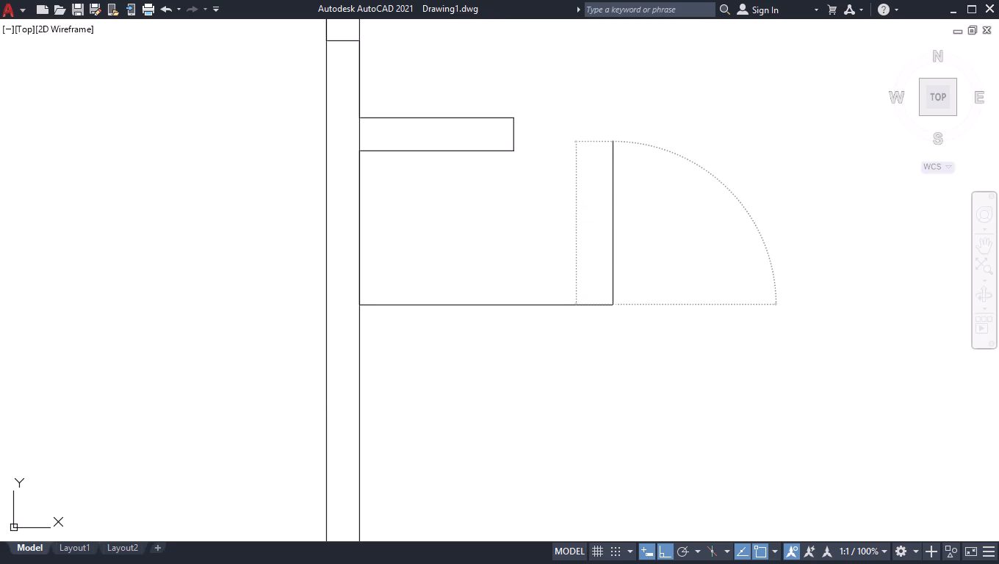
pyautogui.write('4.5')
pyautogui.press('Return')
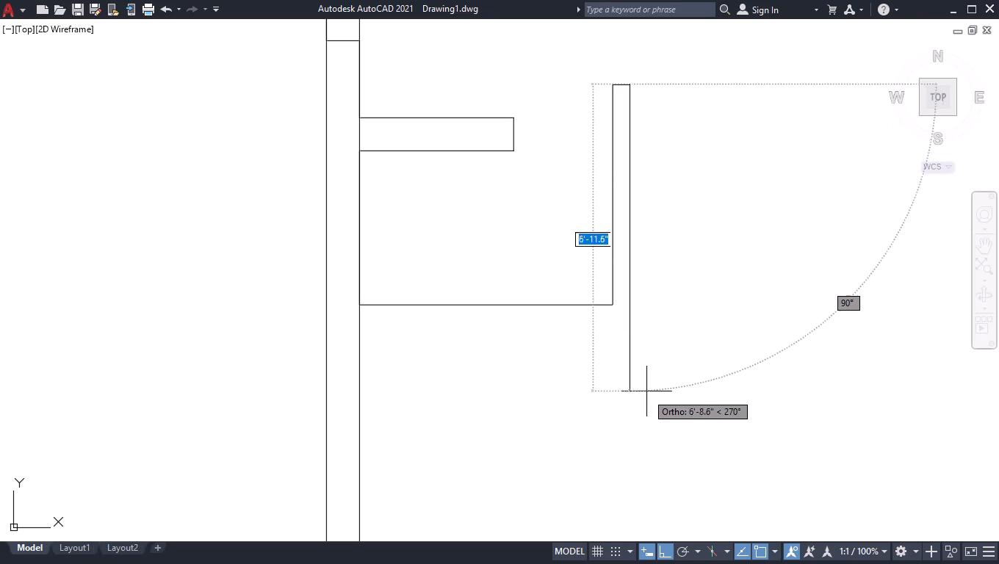
pyautogui.press('9')
pyautogui.write("'9")
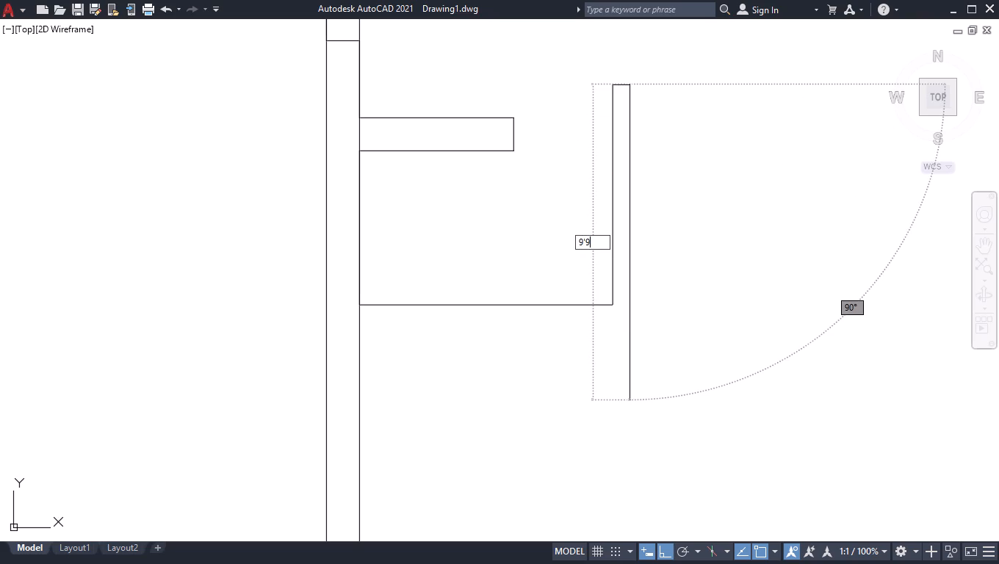
pyautogui.press('Return')
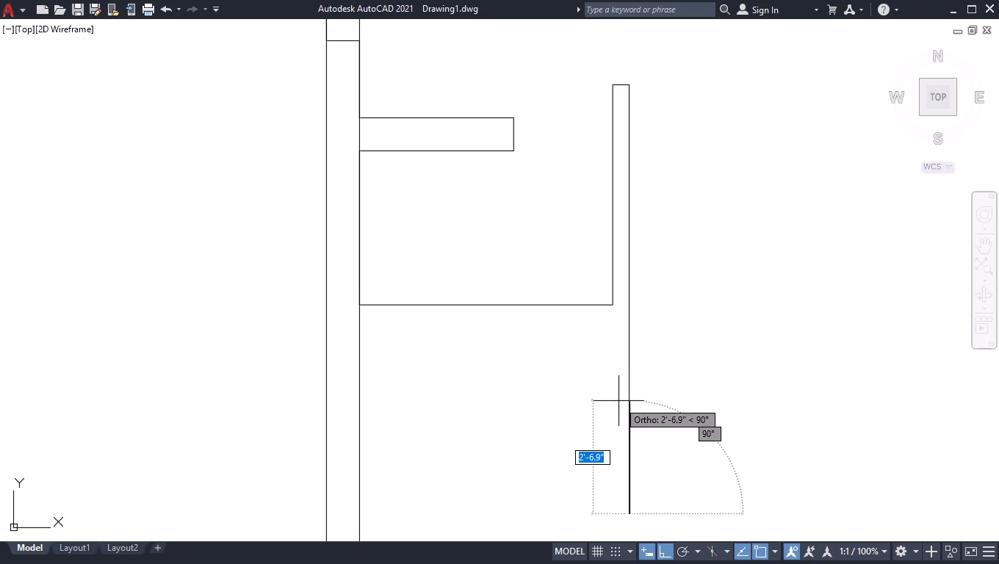
# Continue the wall line 12'3" east from the south end of the partition's east face.
pyautogui.scroll(-3, 707, 414)
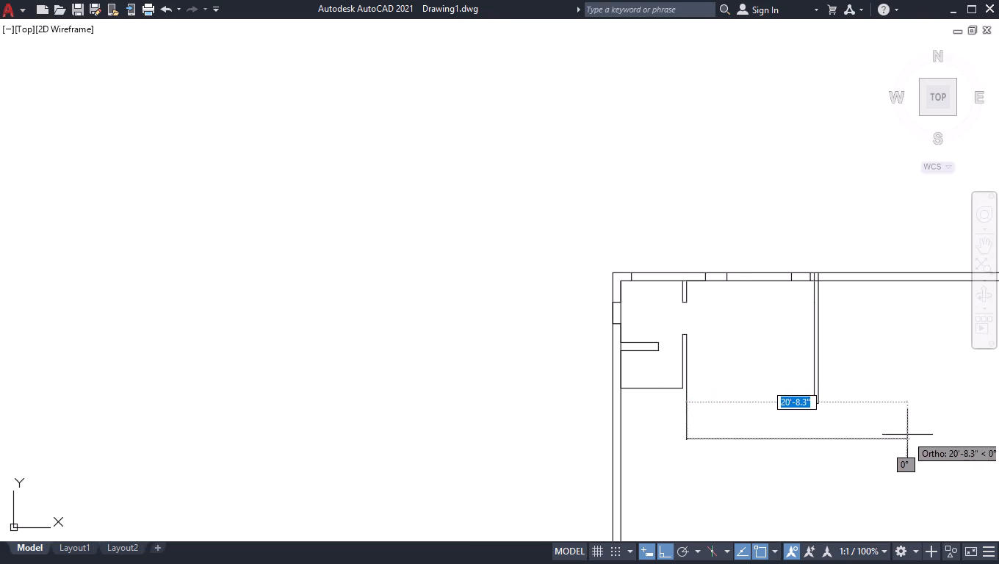
pyautogui.write("12'")
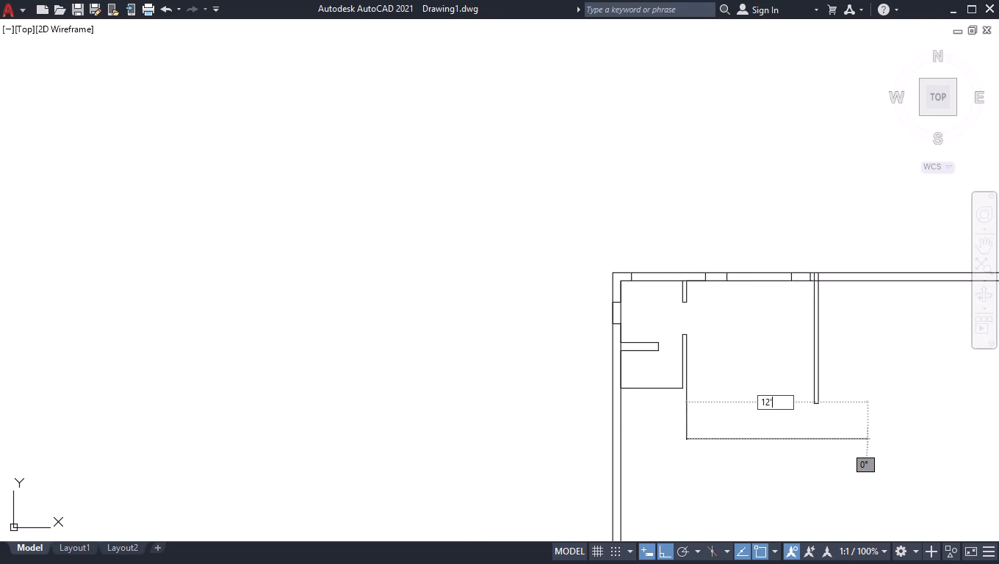
pyautogui.press('3')
pyautogui.press('Return')
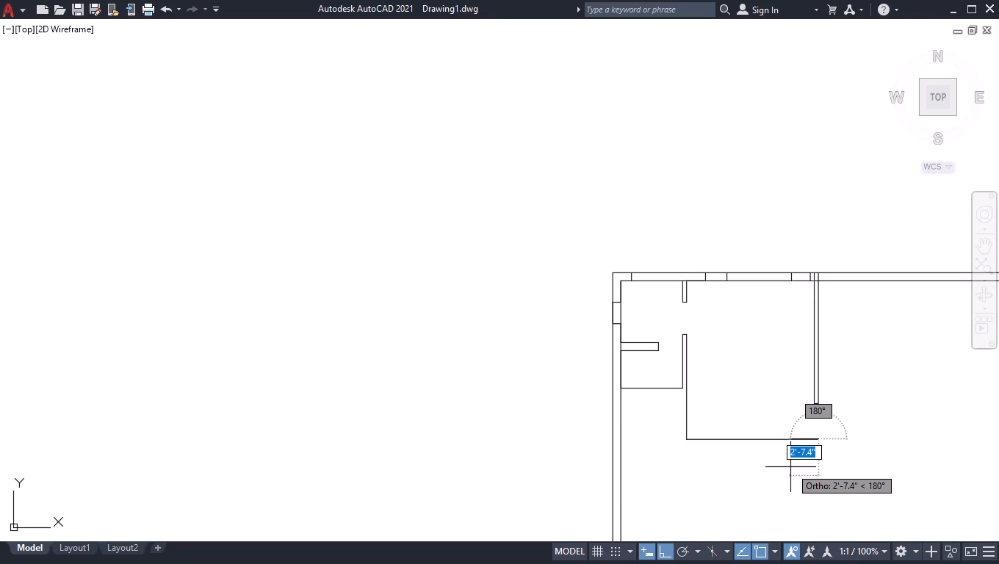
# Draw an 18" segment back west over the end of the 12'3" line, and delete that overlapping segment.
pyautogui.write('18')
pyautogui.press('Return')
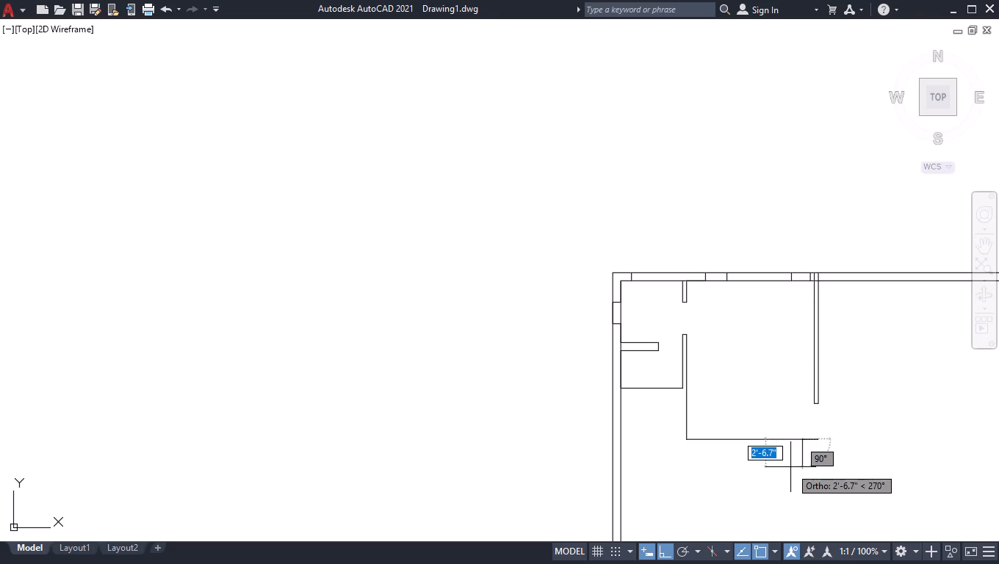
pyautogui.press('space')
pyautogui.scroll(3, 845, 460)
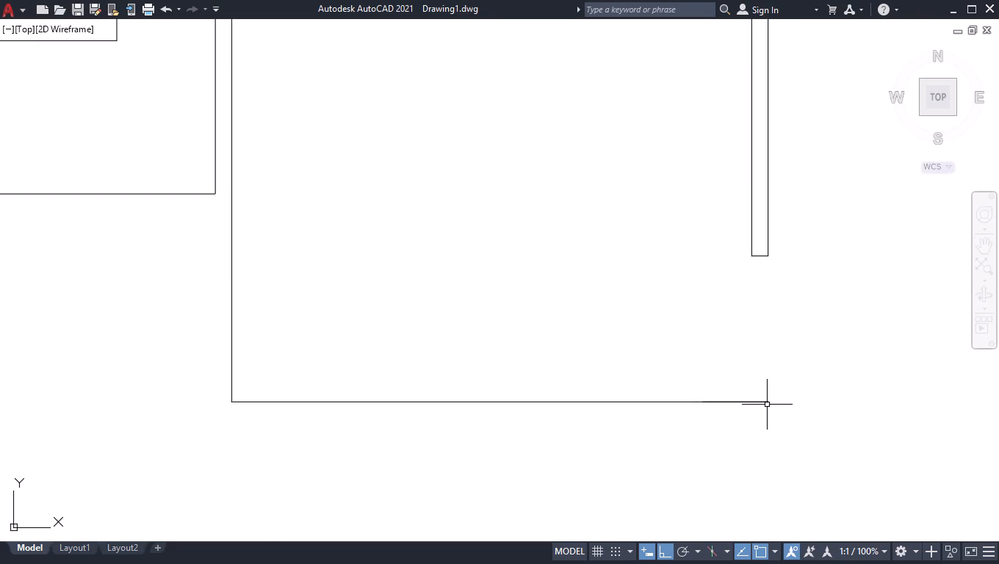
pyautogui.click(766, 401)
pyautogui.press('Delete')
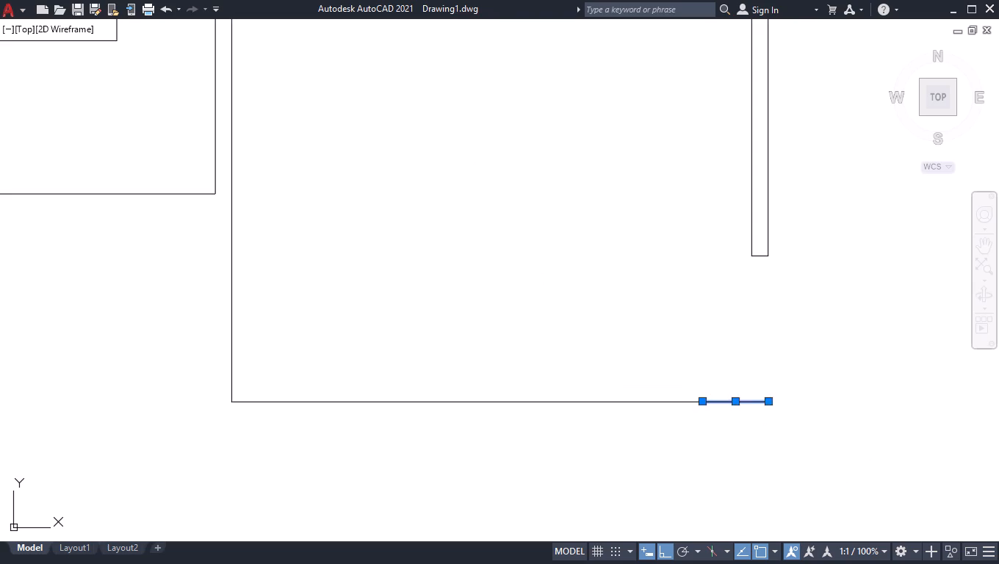
# Draw the north jamb of the alcove from the 12'3" line's east end: 18" south, 9" west and 9" north.
pyautogui.press('l')
pyautogui.press('Return')
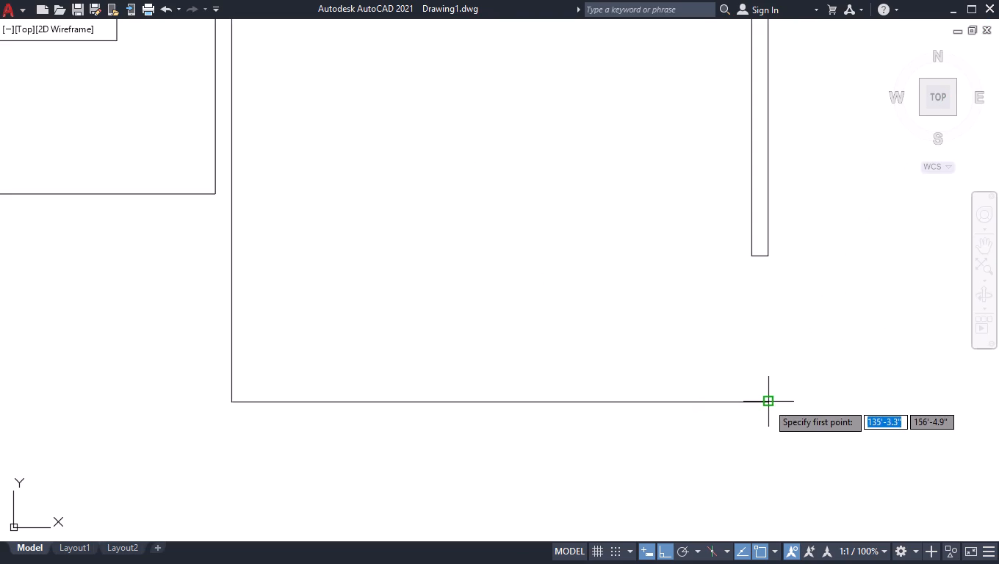
pyautogui.moveTo(768, 403); pyautogui.dragTo(770, 419)
pyautogui.write('18"')
pyautogui.press('Return')
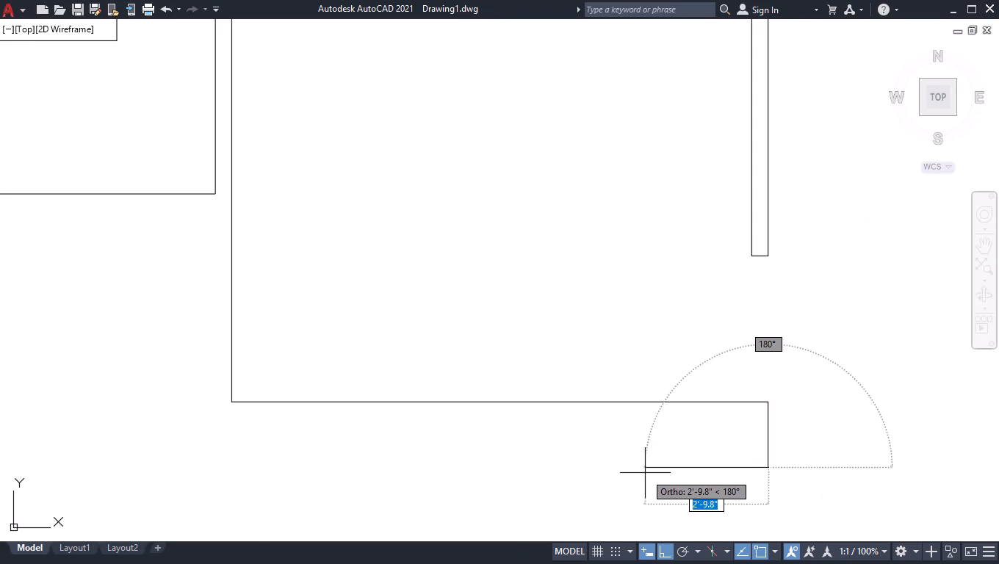
pyautogui.press('9')
pyautogui.press('Return')
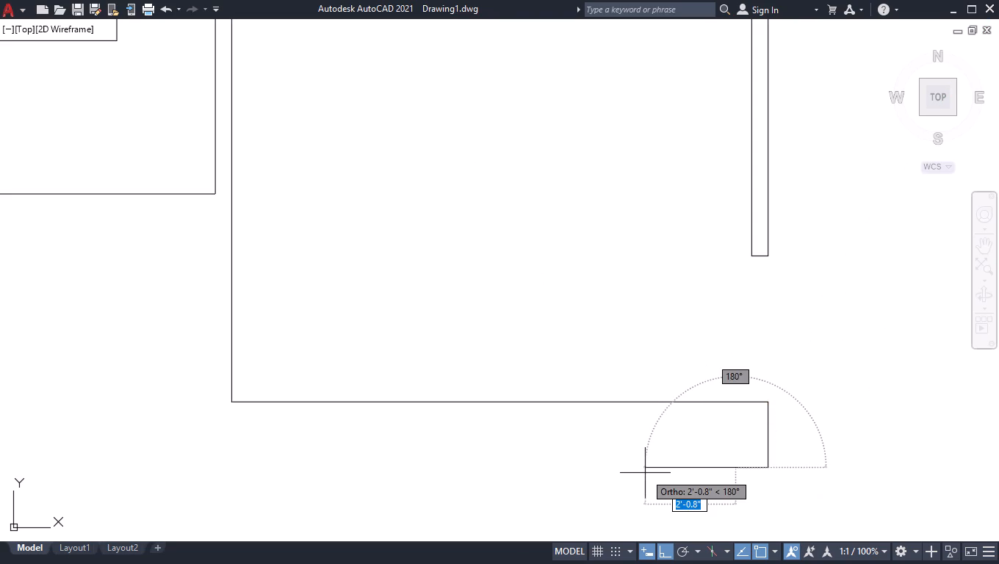
pyautogui.press('9')
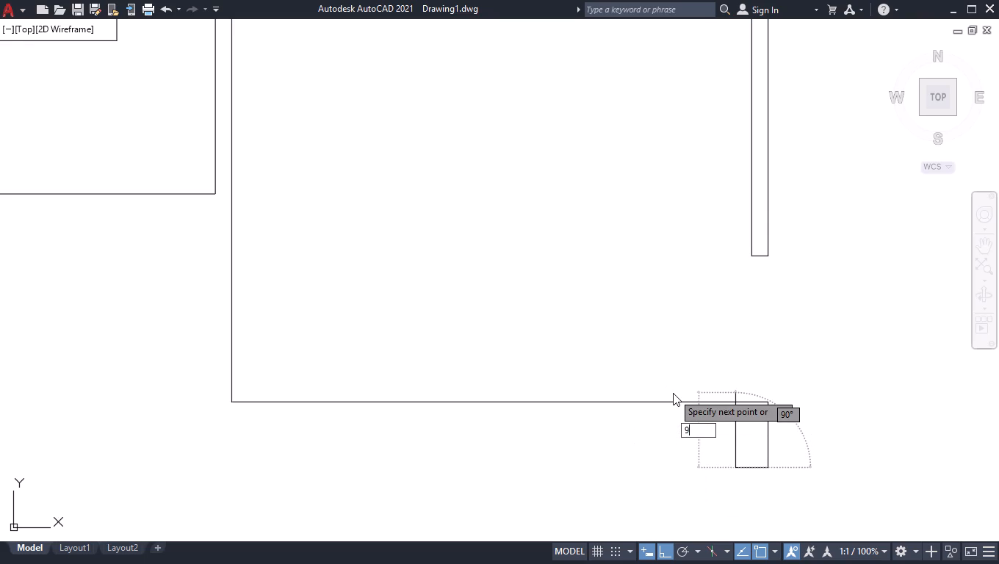
pyautogui.press('Return')
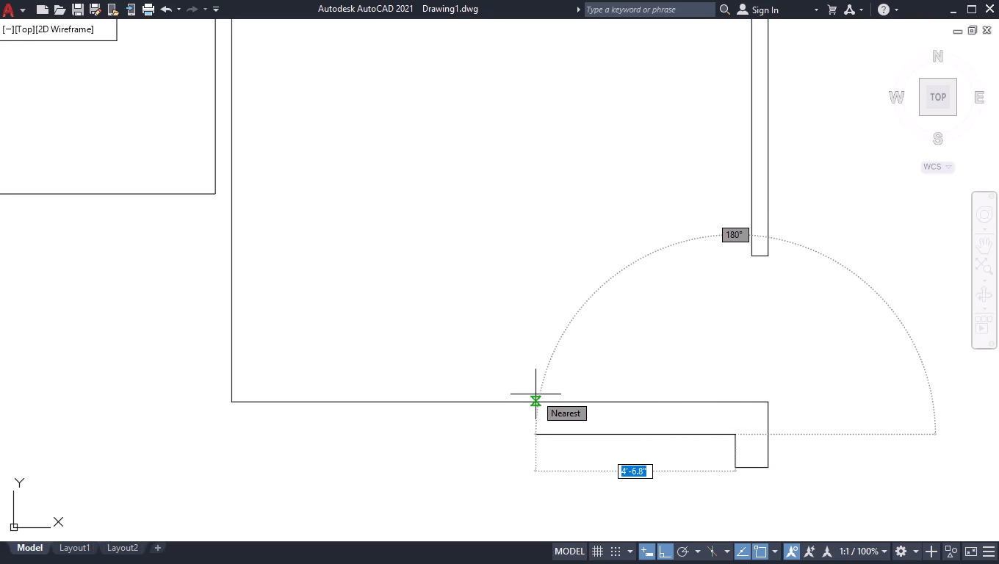
# Continue the line around the alcove's interior: 5' west, 5' south and 5' east.
pyautogui.write("5'")
pyautogui.press('Return')
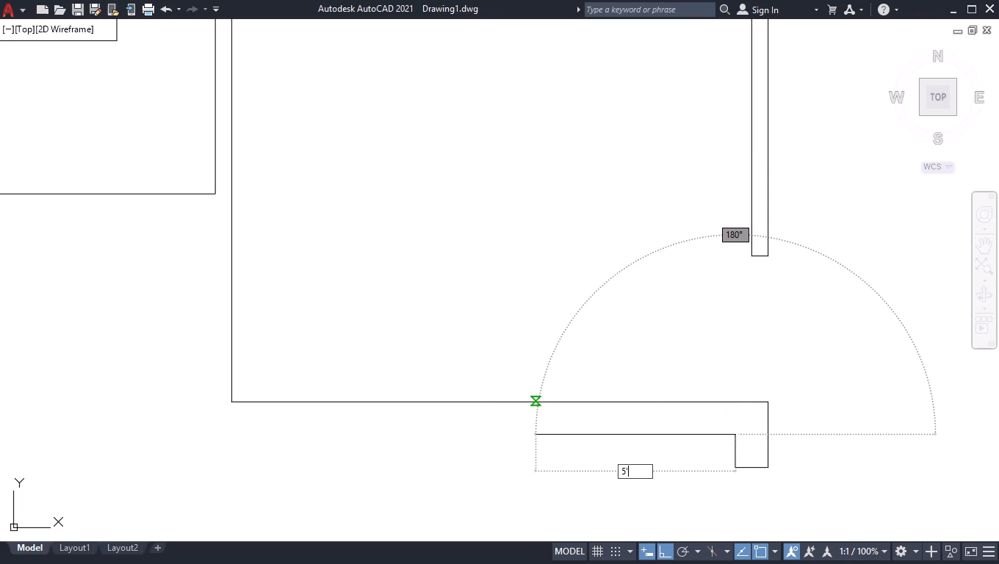
pyautogui.scroll(-2, 395, 291)
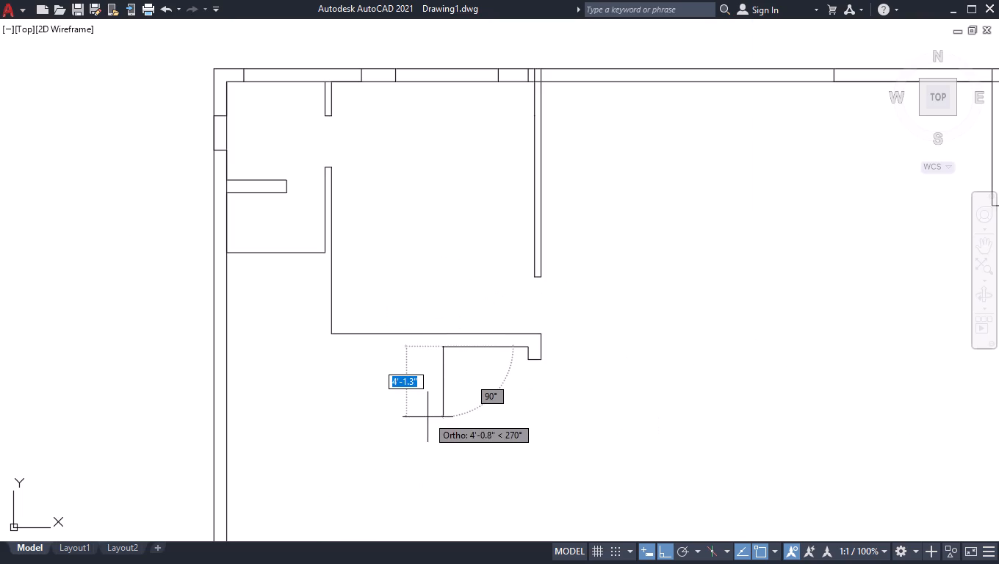
pyautogui.write("5'")
pyautogui.press('Return')
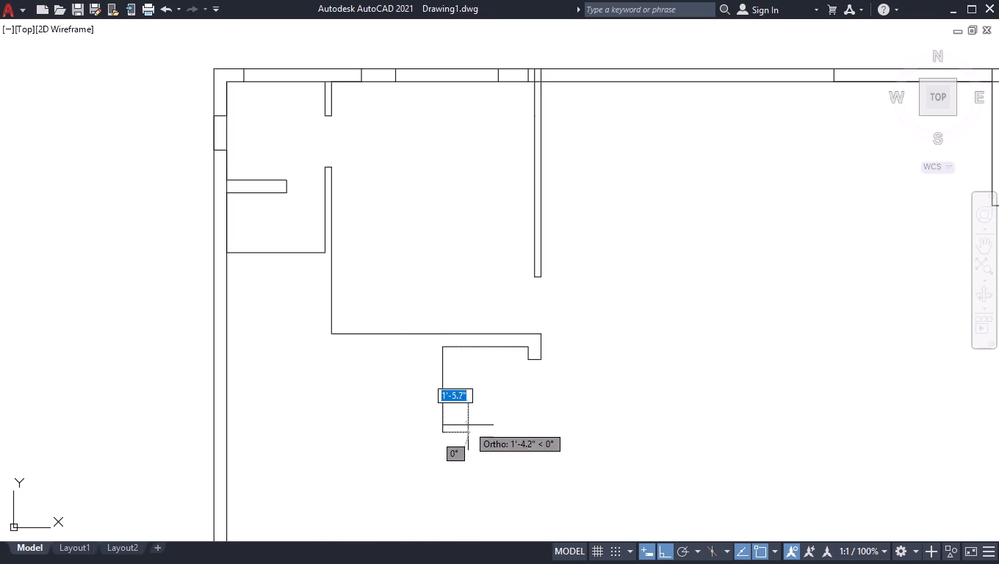
pyautogui.write("5'")
pyautogui.press('Return')
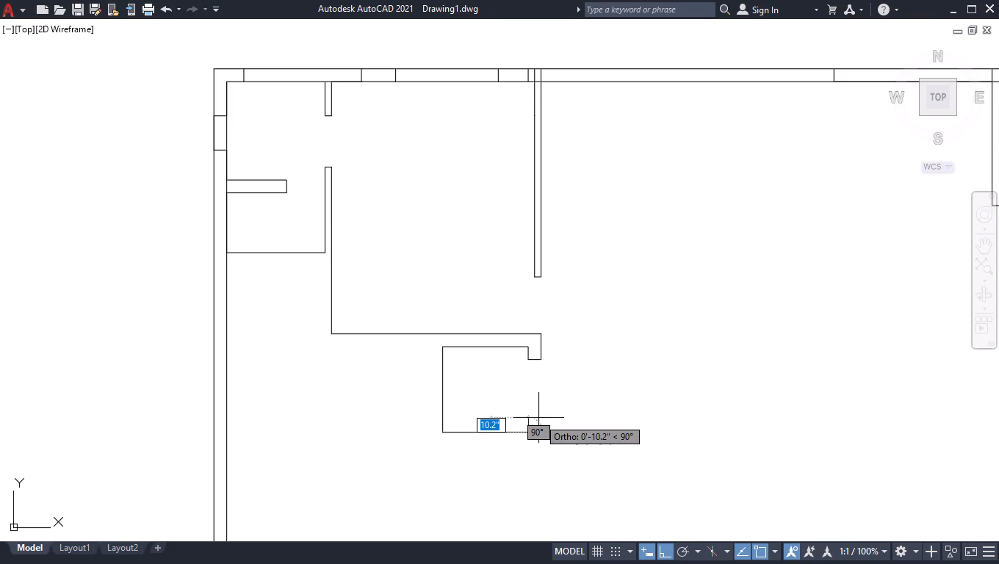
# Draw the alcove's south jamb, continuing the line 9" north, 9" east, 18" south and 9" west.
pyautogui.press('9')
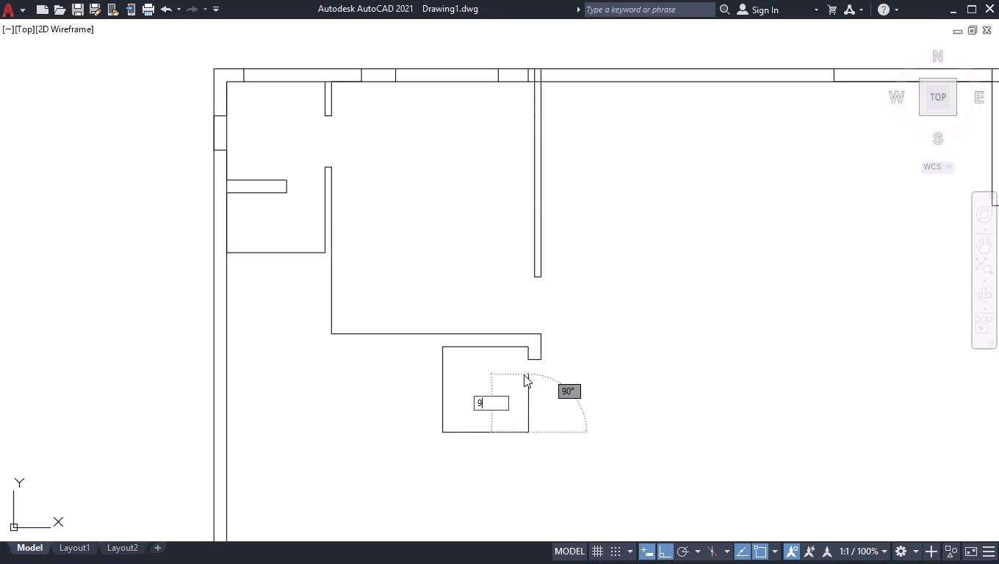
pyautogui.press('Return')
pyautogui.press('9')
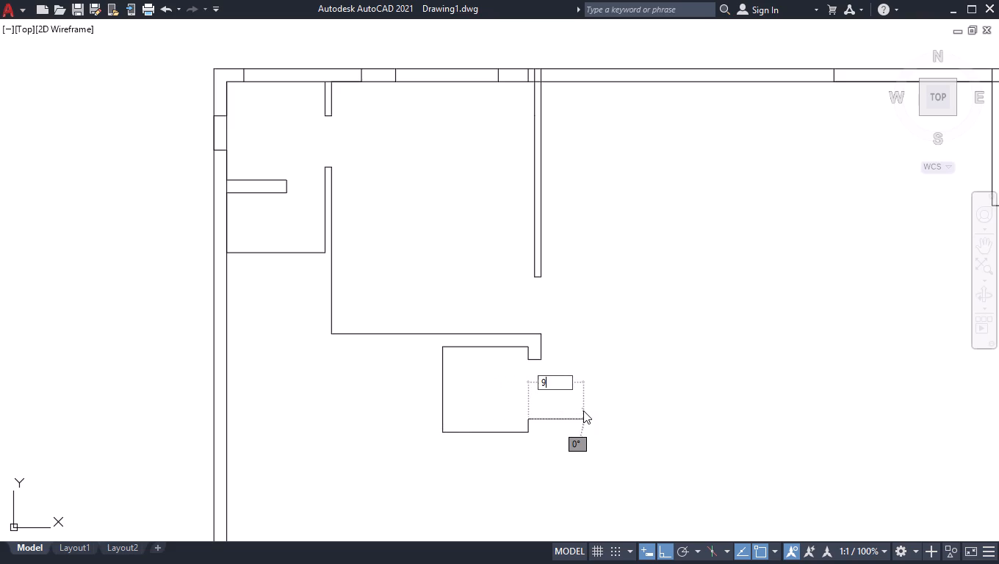
pyautogui.press('Return')
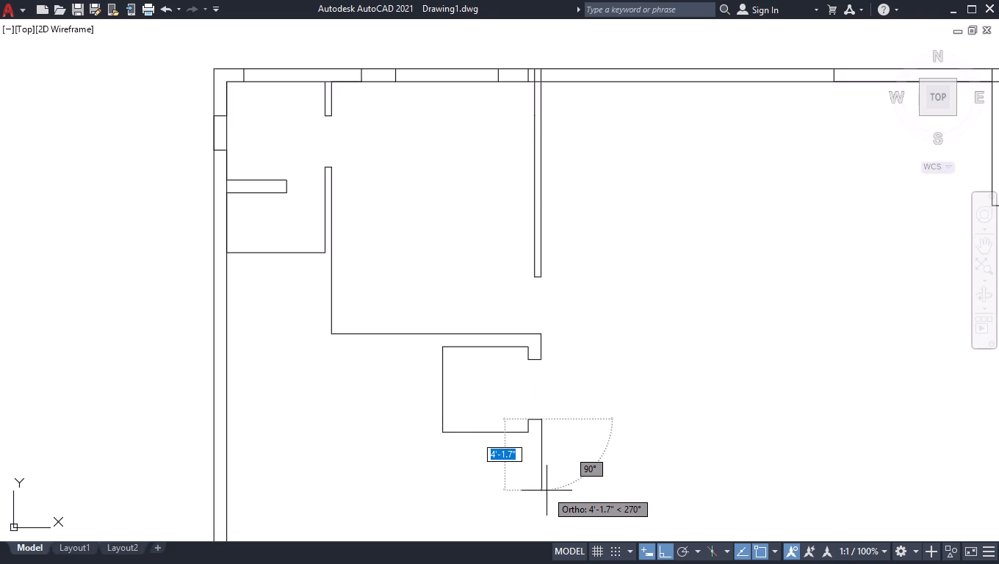
pyautogui.write('18"')
pyautogui.press('Return')
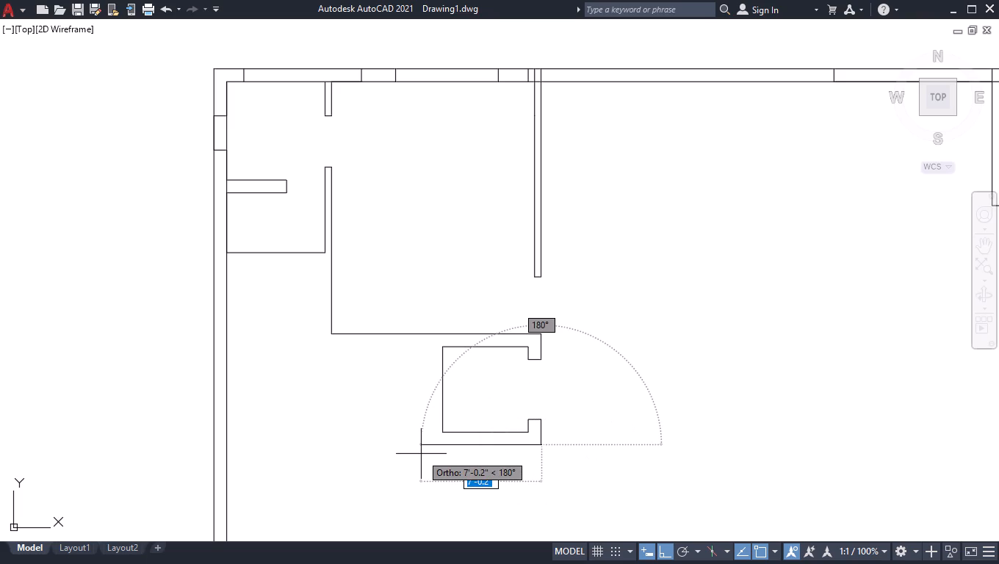
pyautogui.scroll(2, 538, 449)
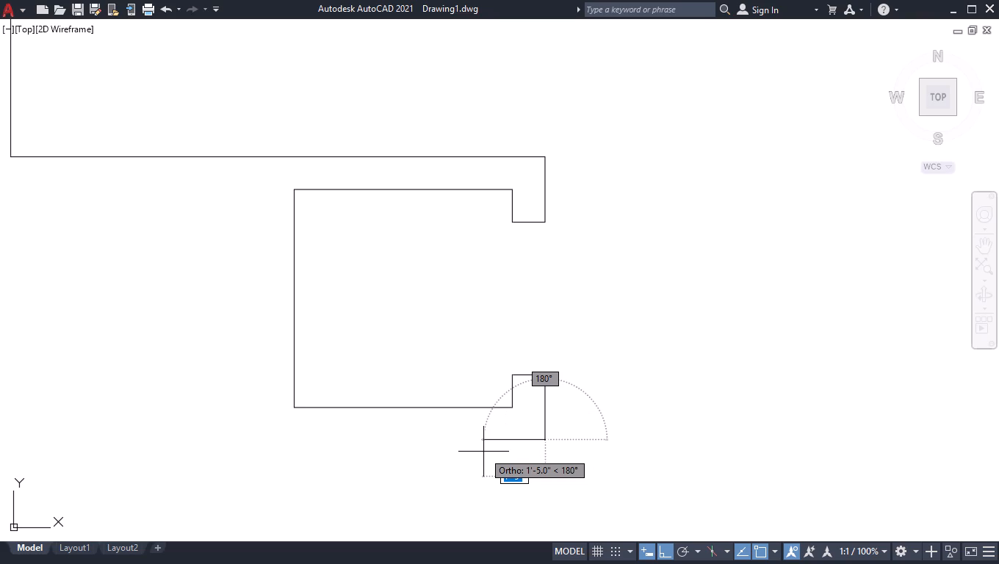
pyautogui.press('9')
pyautogui.press('Return')
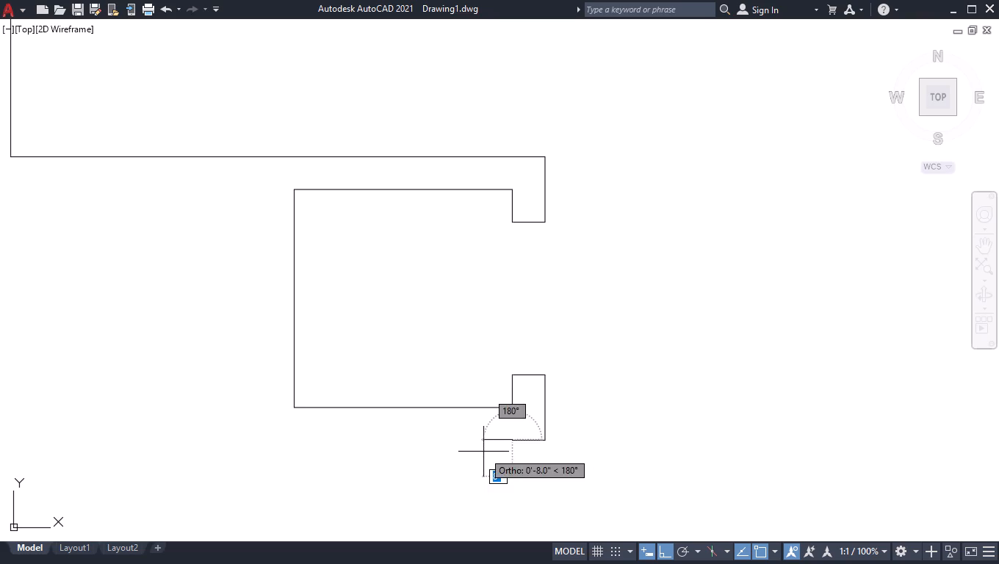
# Draw a 4.5" thick wall stub extending 1'6" south from the alcove's south jamb, and return to the wall line.
pyautogui.scroll(-1, 511, 418)
pyautogui.scroll(3, 513, 473)
pyautogui.press('1')
pyautogui.write("'6")
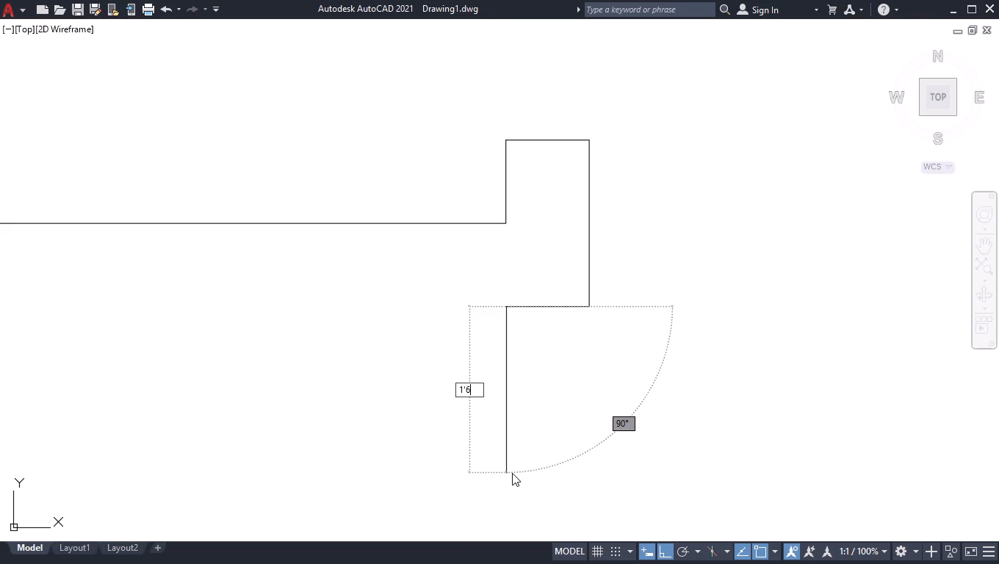
pyautogui.press('Return')
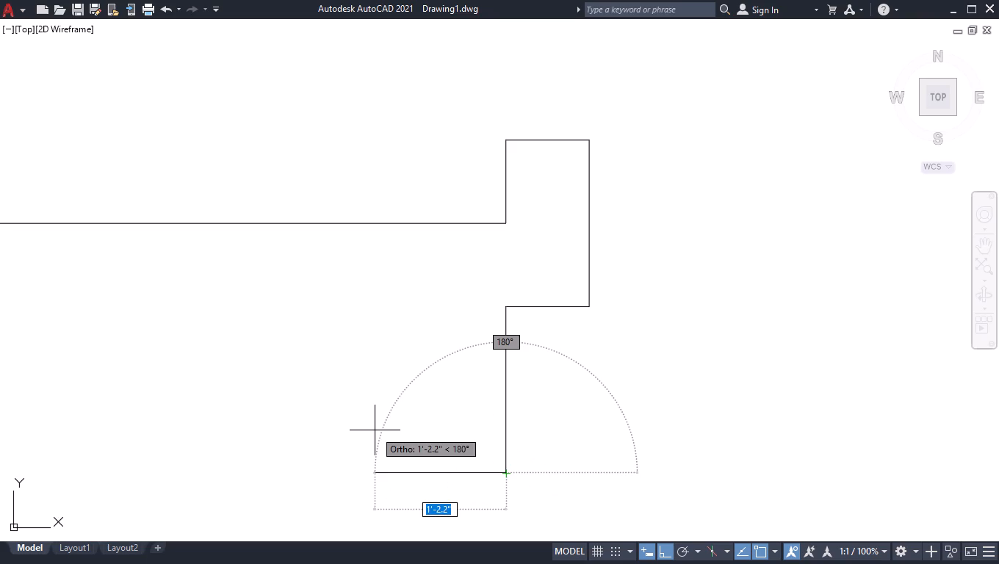
pyautogui.write('4.5')
pyautogui.press('Return')
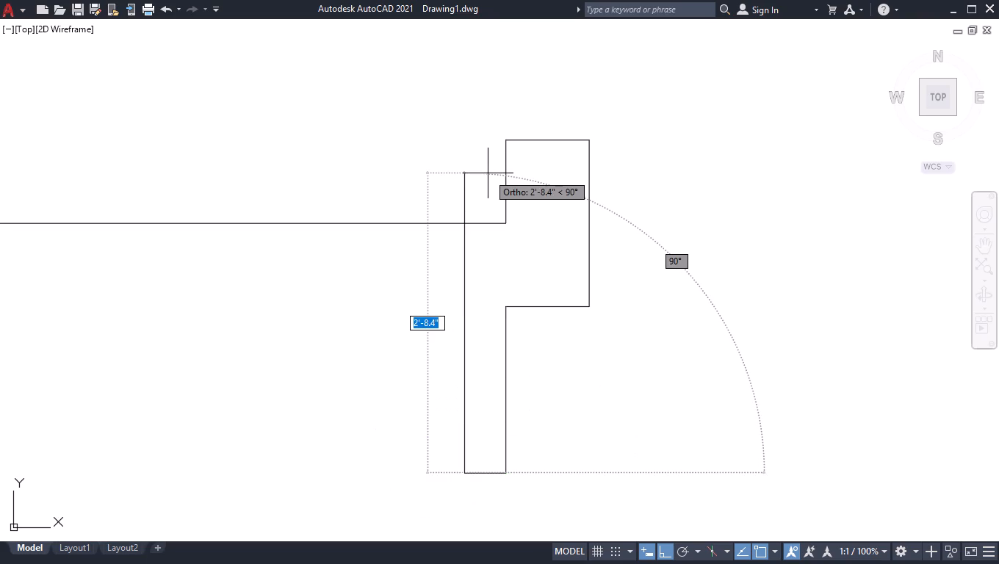
pyautogui.write("1'6")
pyautogui.press('Return')
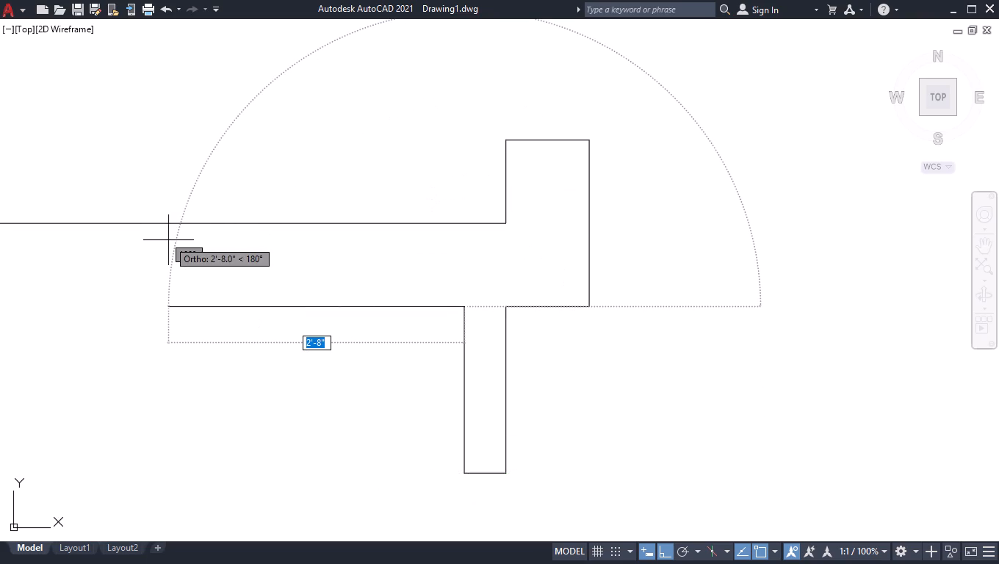
# Continue the alcove's outer wall face 5' west, a further 4.5" west, and 6'1.5" north.
pyautogui.write("5'")
pyautogui.press('Return')
pyautogui.scroll(-2, 286, 271)
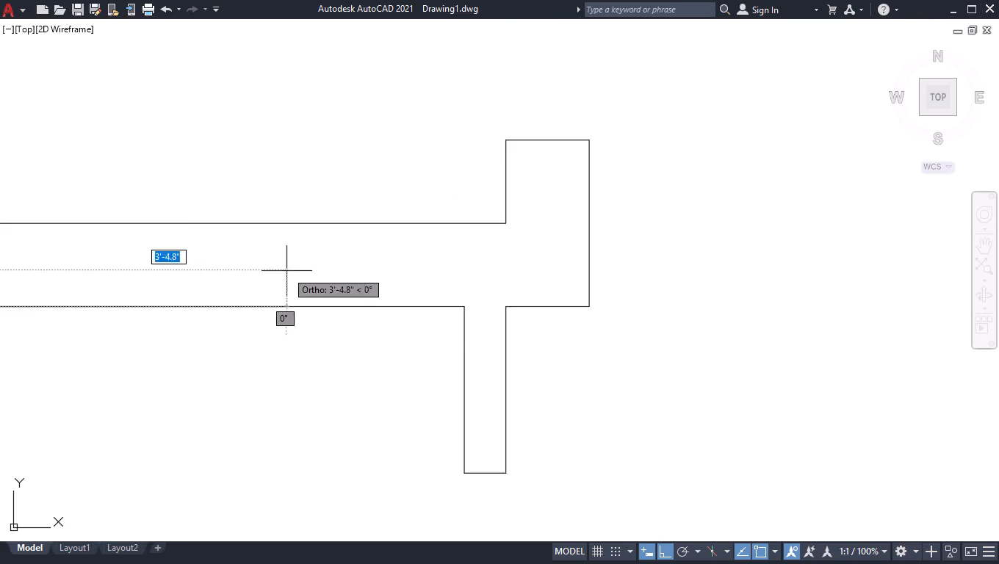
pyautogui.scroll(-2, 286, 271)
pyautogui.scroll(2, 201, 203)
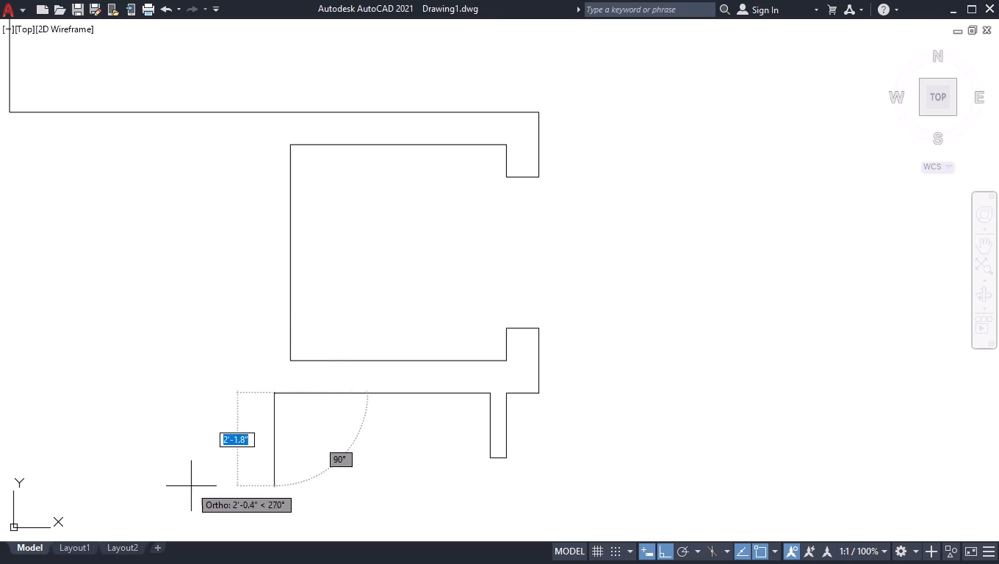
pyautogui.write('4.5')
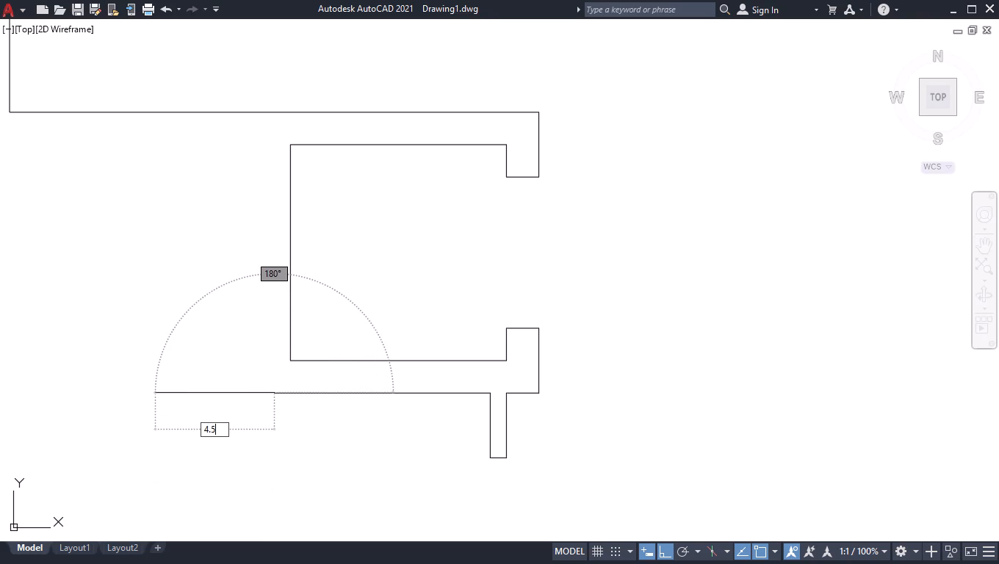
pyautogui.press('Return')
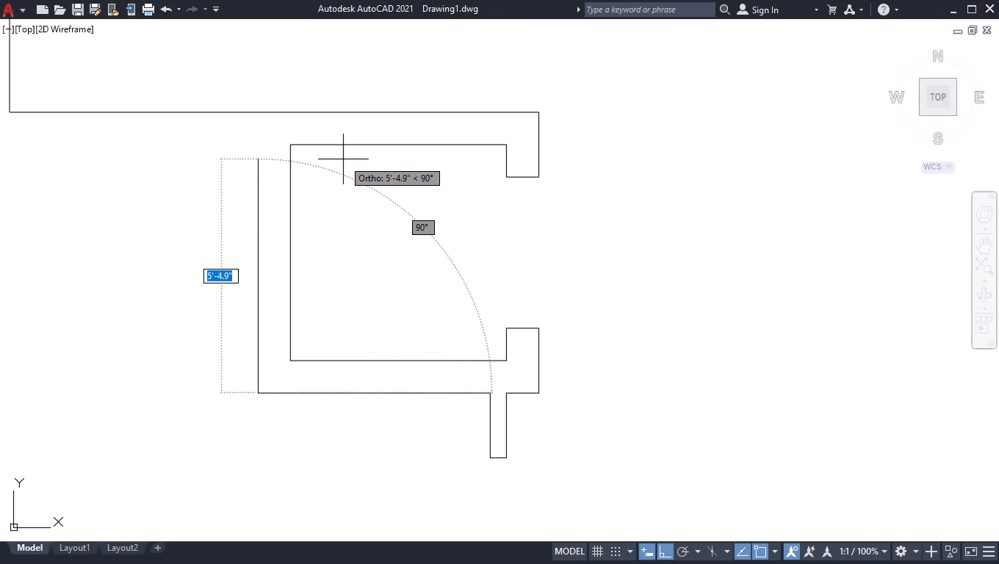
pyautogui.write("6'1.5")
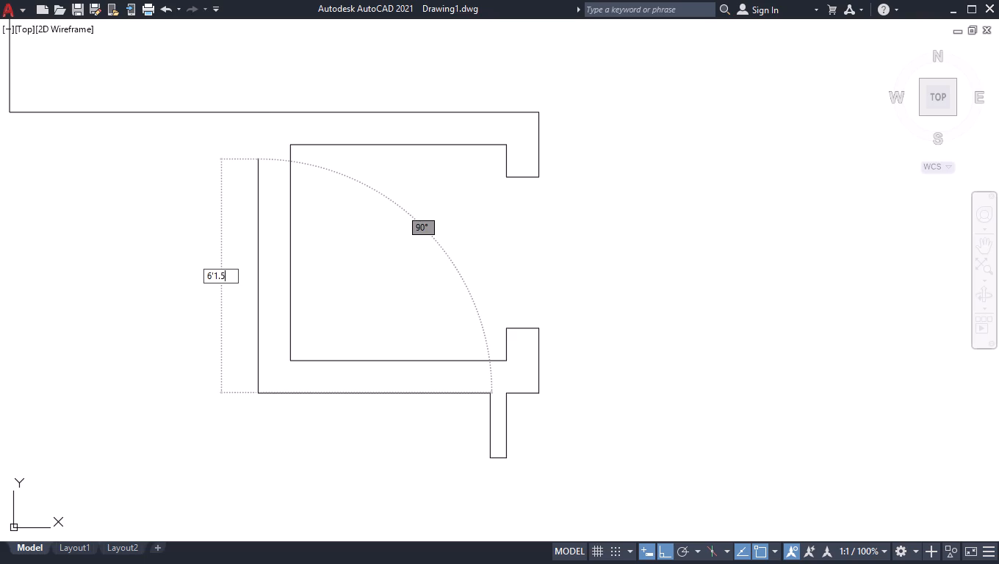
pyautogui.press('Return')
# Continue the wall line 7'9" west from the north end of the alcove's outer west face, and end the line.
pyautogui.scroll(-3, 170, 121)
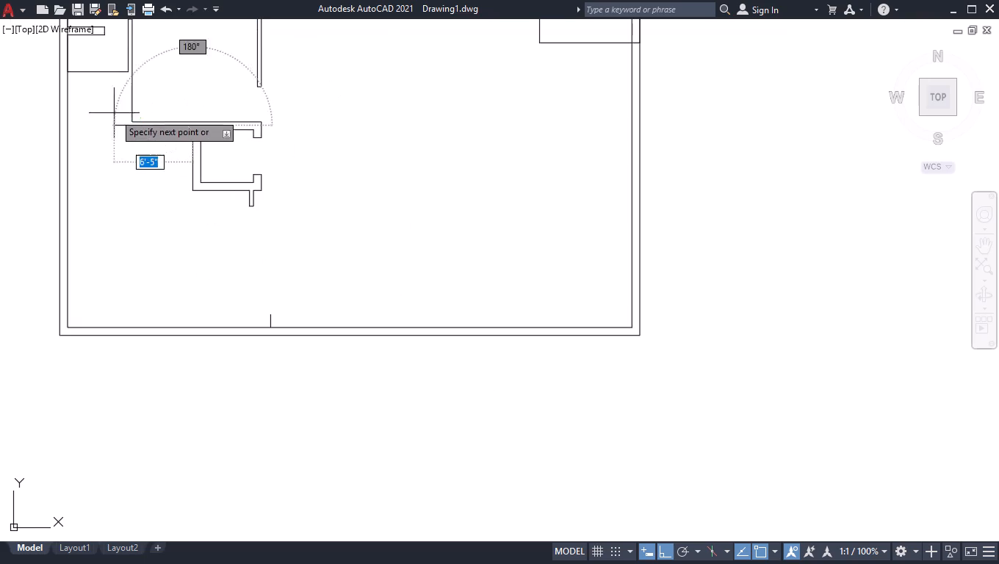
pyautogui.scroll(2, 87, 104)
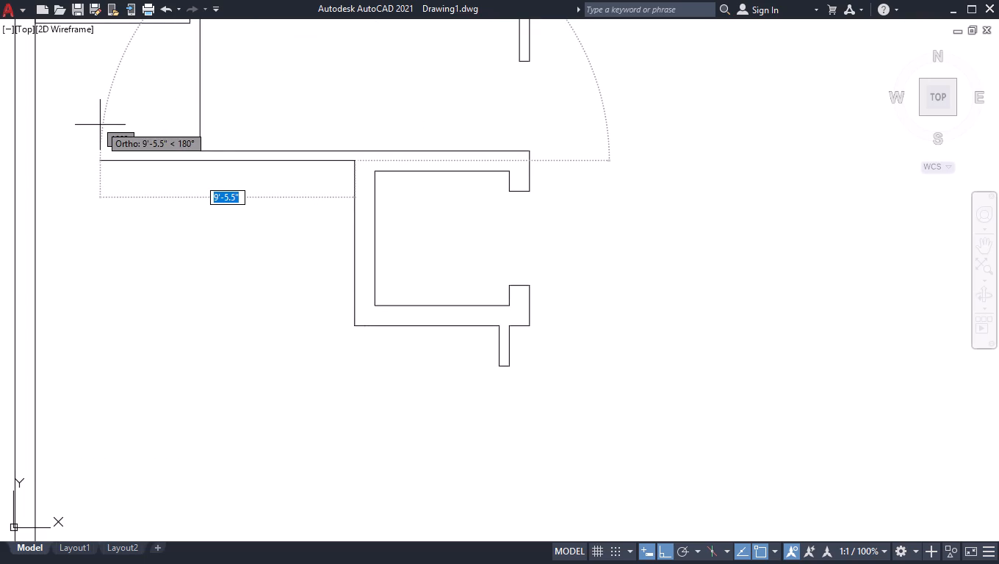
pyautogui.write("7'8")
pyautogui.press('BackSpace')
pyautogui.press('9')
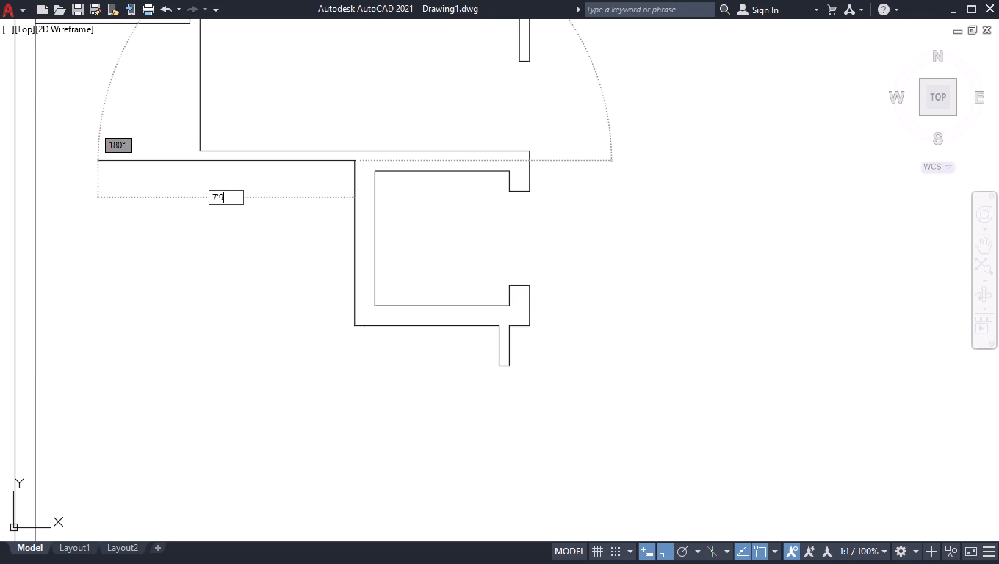
pyautogui.press('Return')
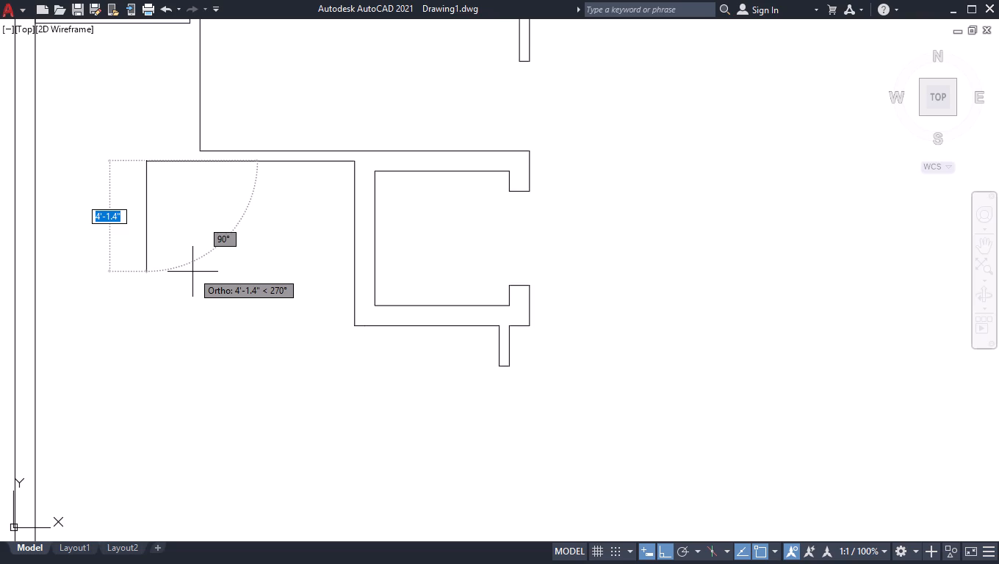
pyautogui.press('Return')
# Add a horizontal linear dimension from the south end of the partition's east face to the alcove's outer west face, just above the wall.
pyautogui.scroll(-3, 497, 154)
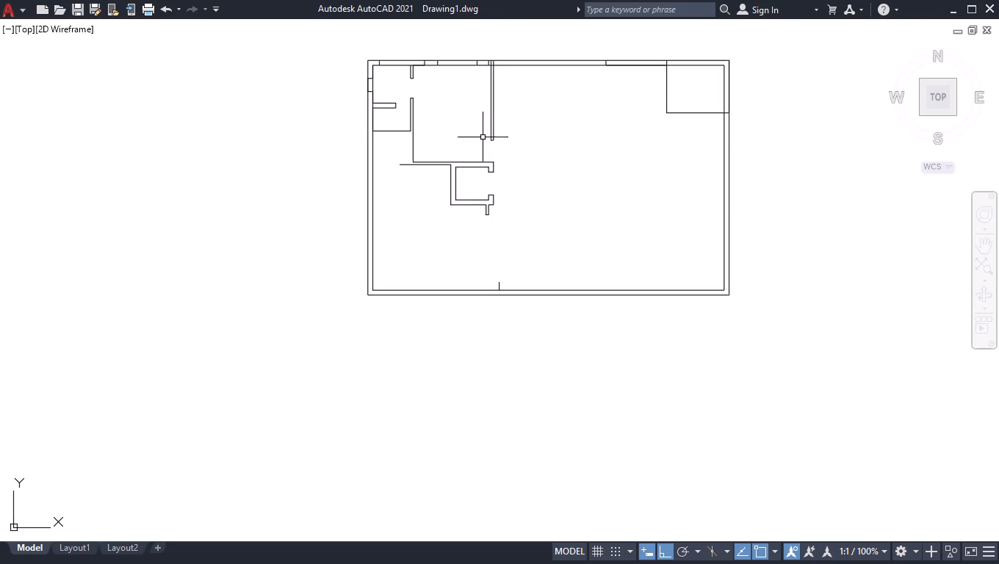
pyautogui.scroll(2, 483, 131)
pyautogui.scroll(2, 300, 138)
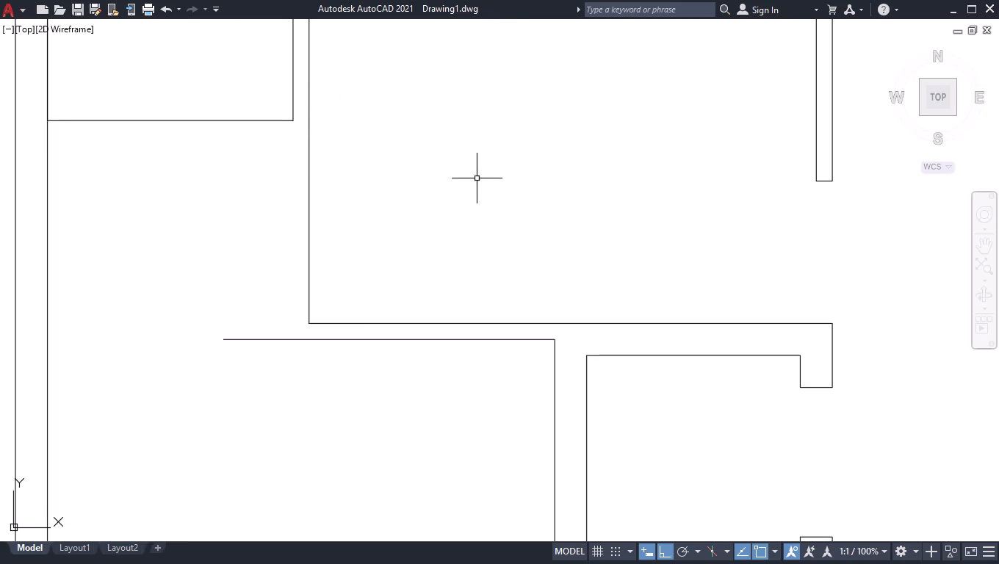
pyautogui.write('ld')
pyautogui.press('BackSpace')
pyautogui.press('BackSpace')
pyautogui.write('dli')
pyautogui.press('Return')
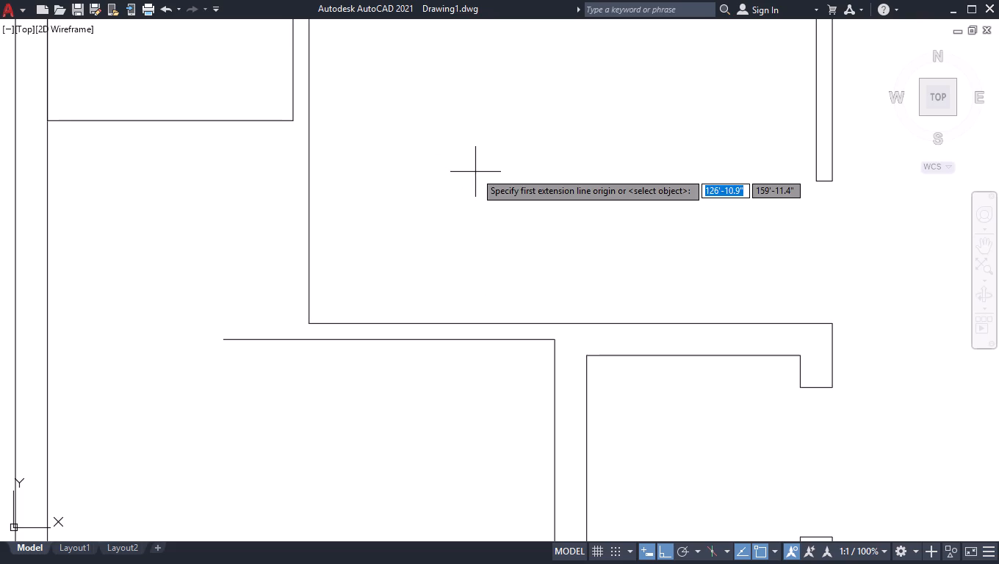
pyautogui.click(311, 325)
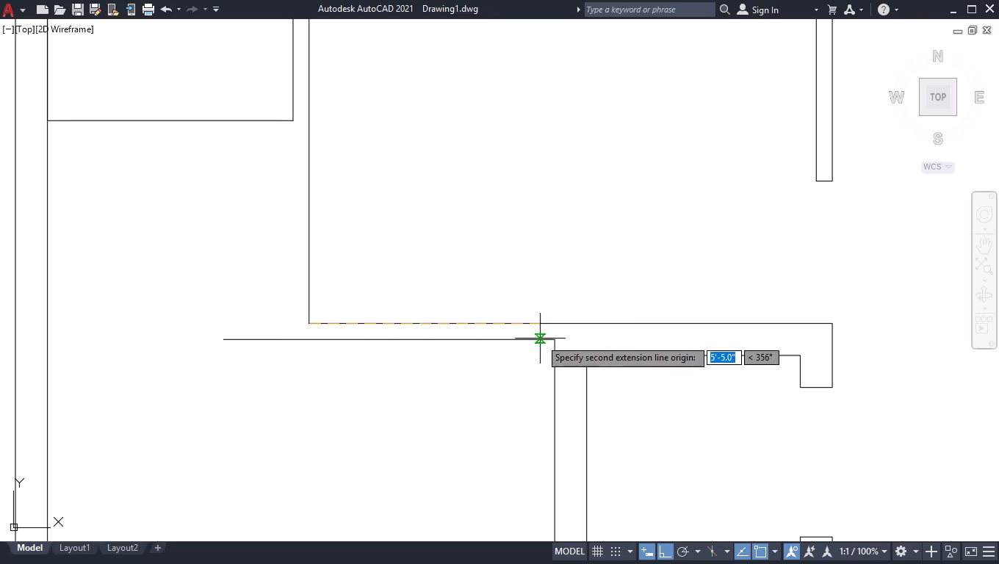
pyautogui.click(554, 300)
pyautogui.click(555, 297)
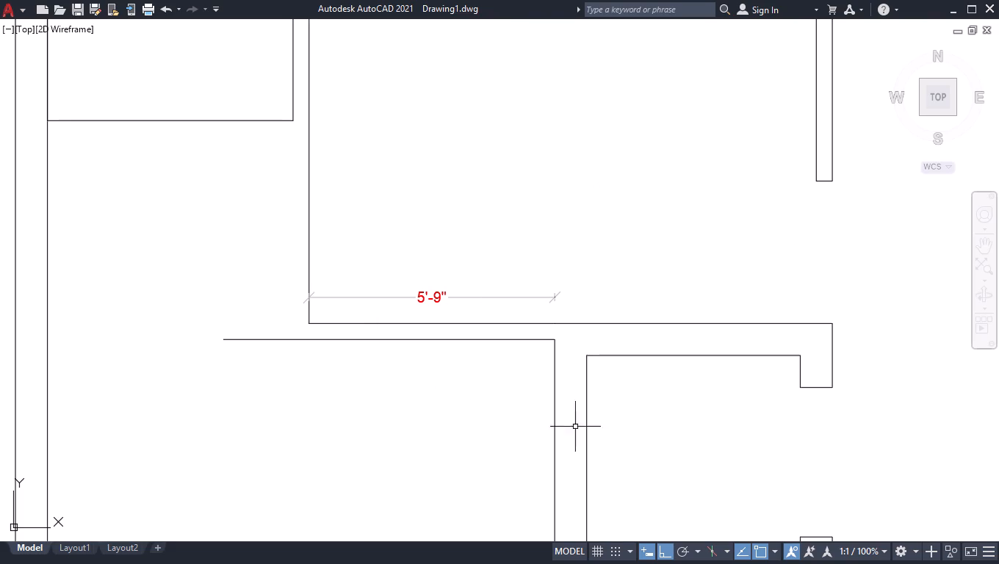
pyautogui.scroll(-2, 621, 333)
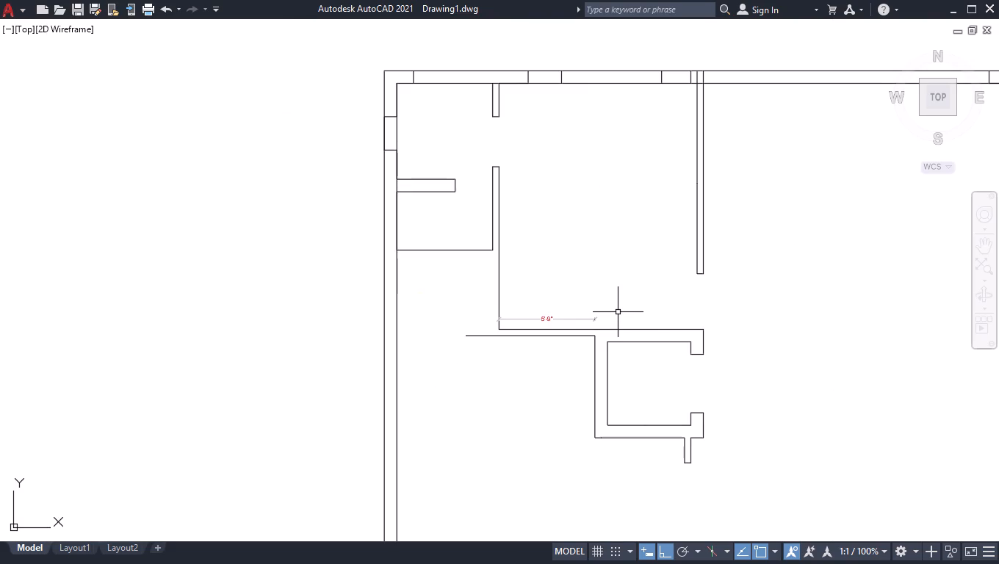
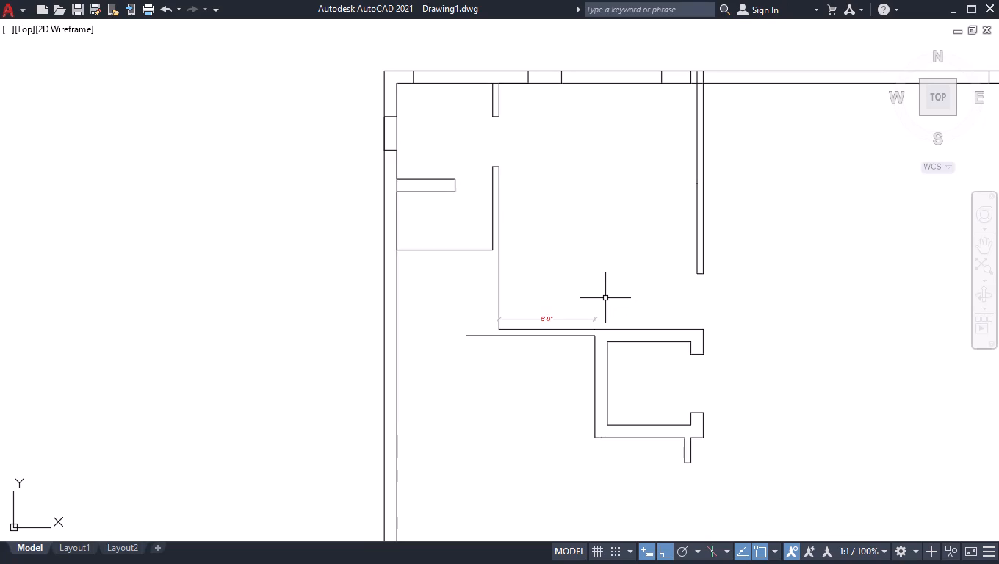
# Offset the south line of the small northwest room 4.5" to the south.
pyautogui.scroll(3, 475, 259)
pyautogui.press('o')
pyautogui.write('ff')
pyautogui.press('Return')
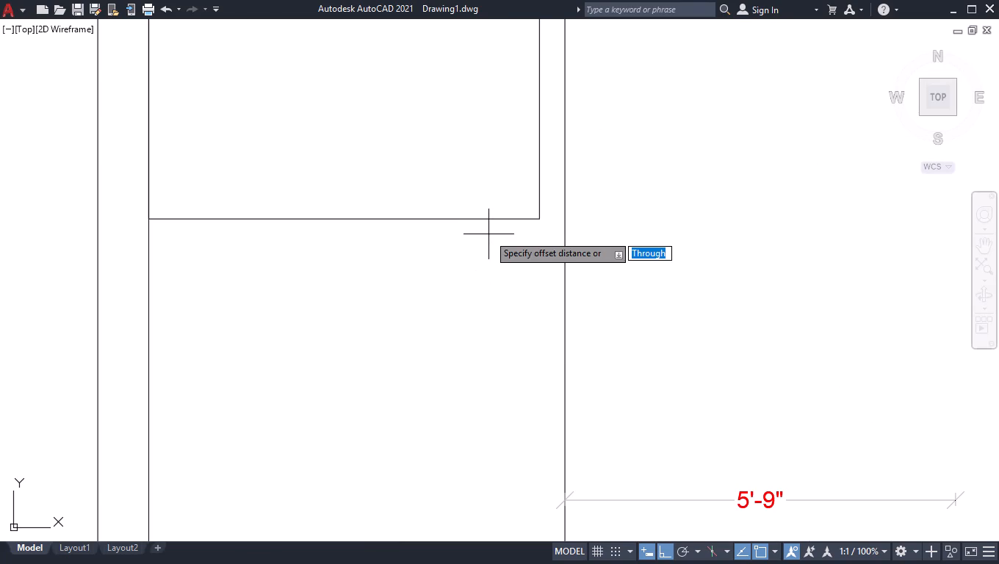
pyautogui.press('9')
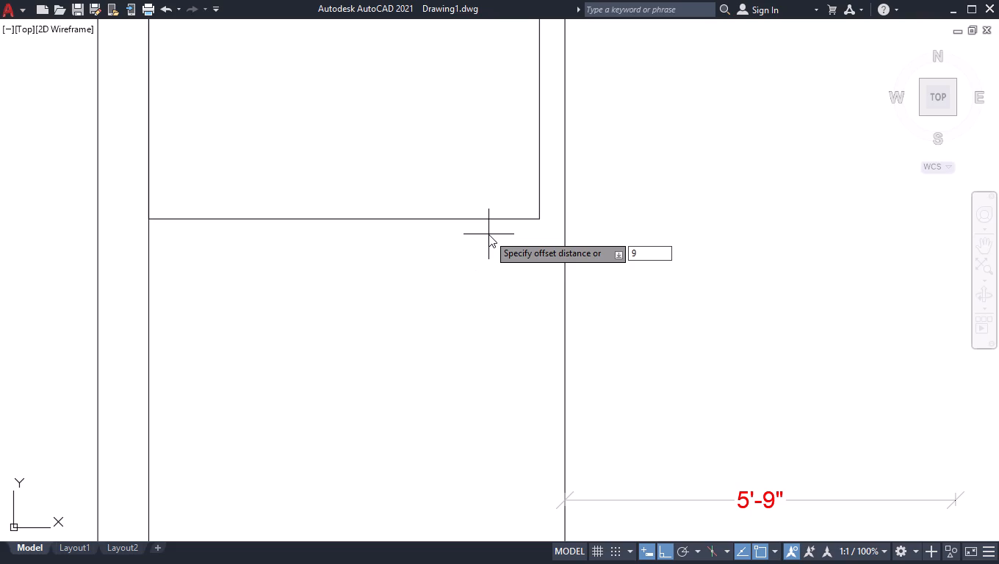
pyautogui.press('BackSpace')
pyautogui.write('4.5')
pyautogui.press('Return')
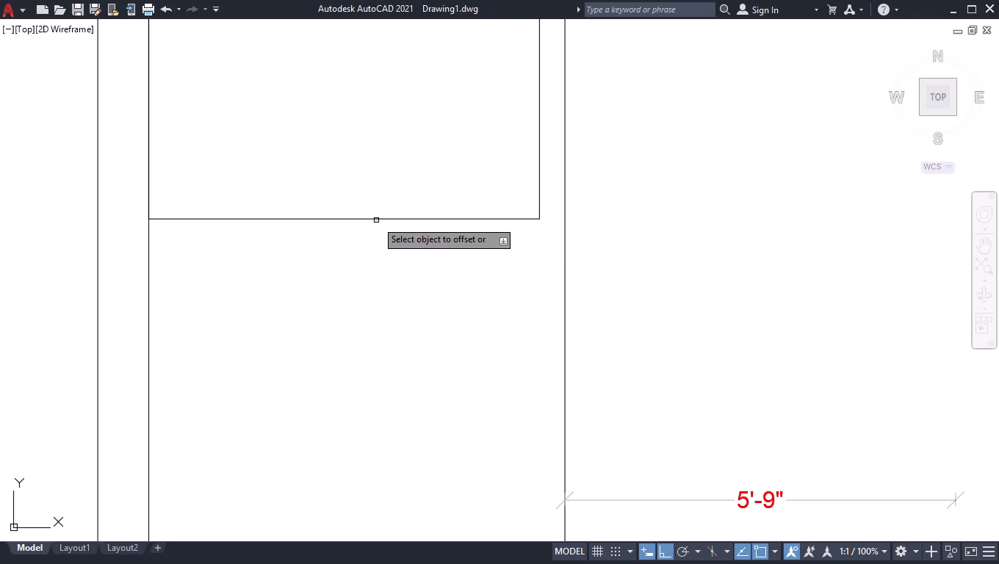
pyautogui.click(376, 220)
pyautogui.click(377, 263)
pyautogui.press('Return')
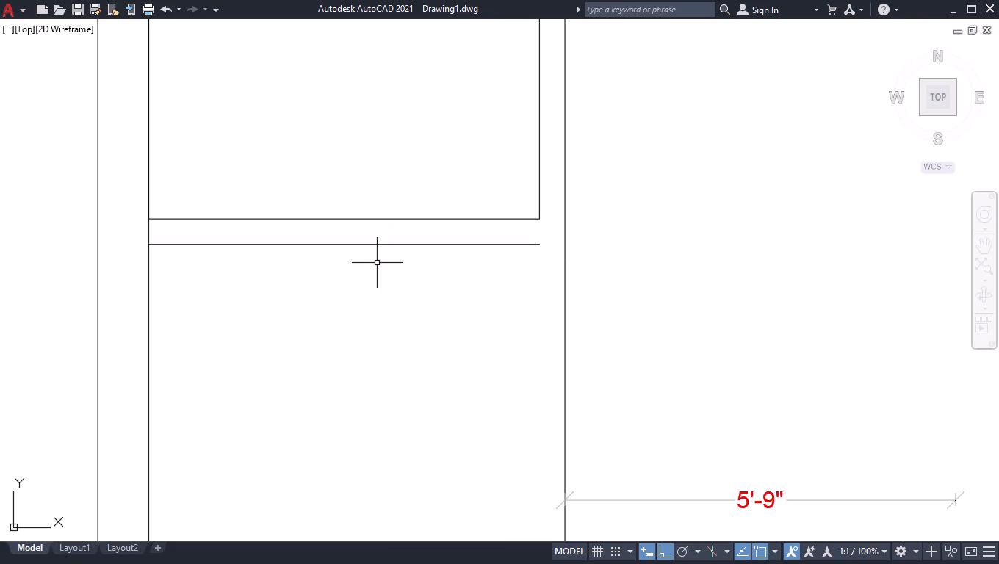
# Draw a line 6'9" south from the east end of the offset line, and end the line.
pyautogui.press('l')
pyautogui.press('Return')
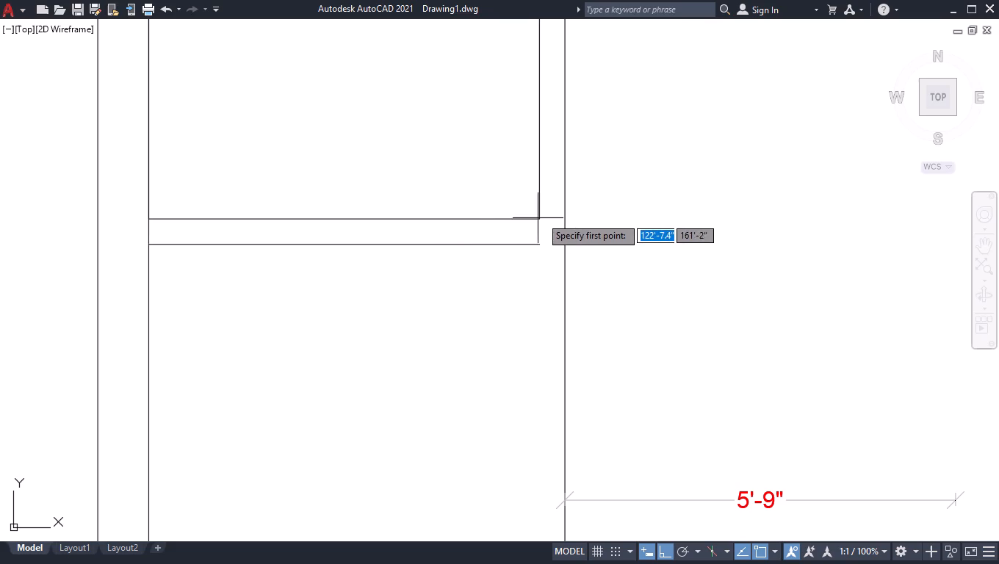
pyautogui.click(536, 244)
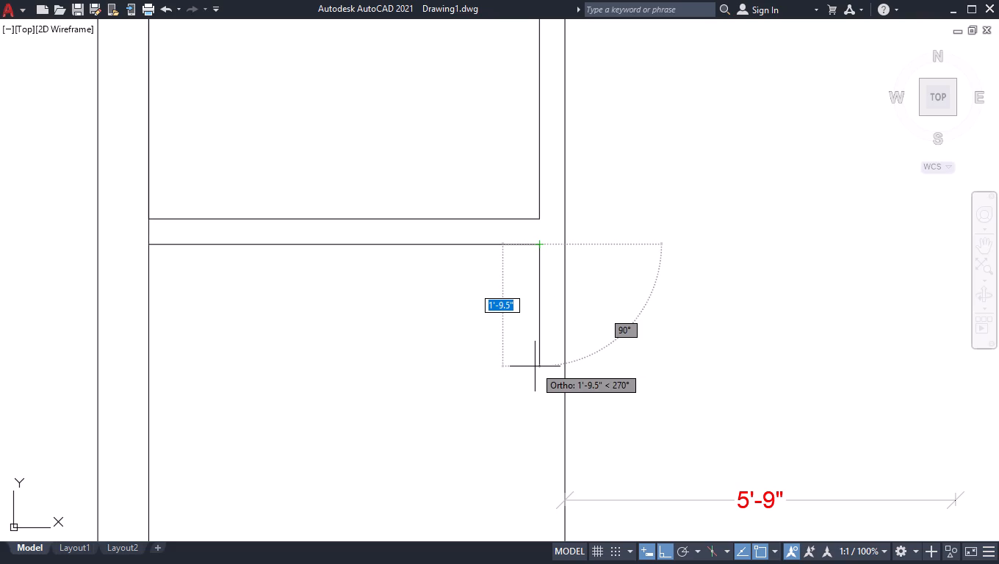
pyautogui.write("6'9")
pyautogui.press('Return')
pyautogui.scroll(-3, 527, 299)
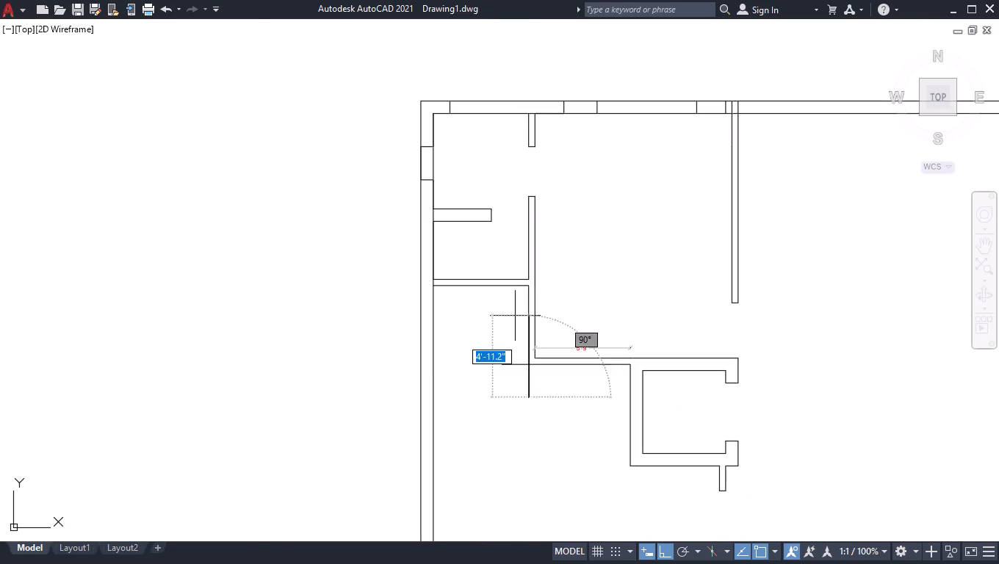
pyautogui.scroll(2, 493, 409)
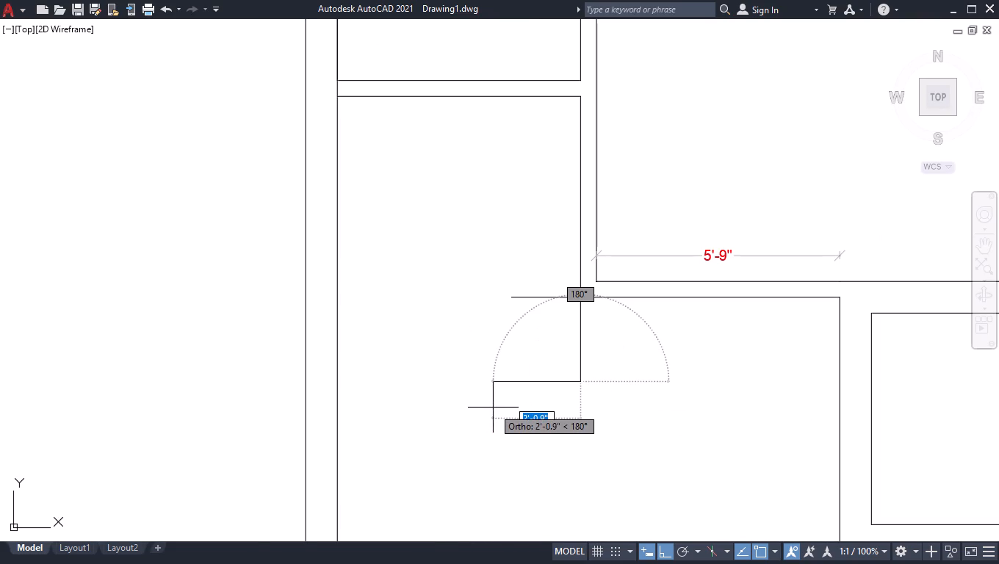
pyautogui.scroll(-2, 524, 388)
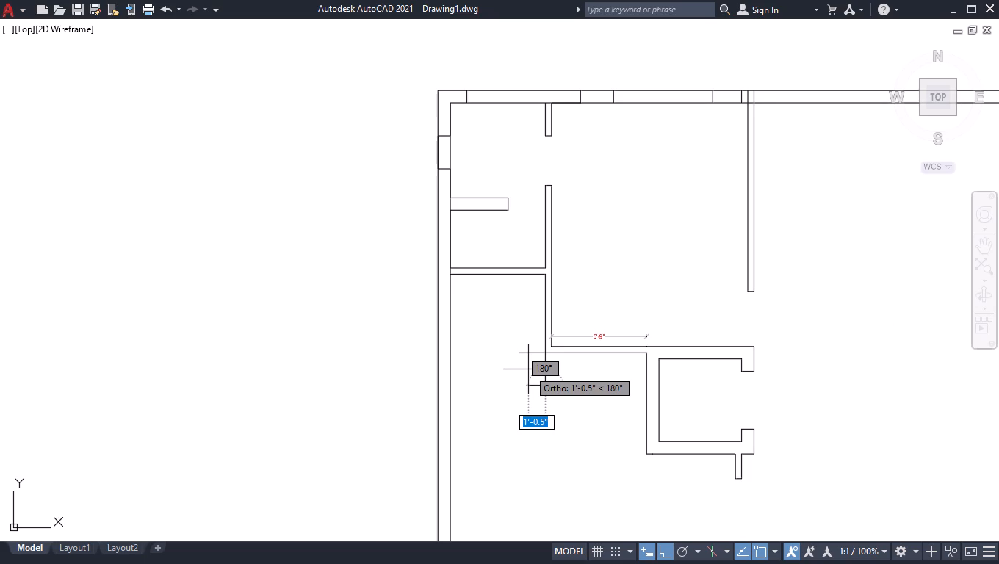
pyautogui.scroll(2, 713, 240)
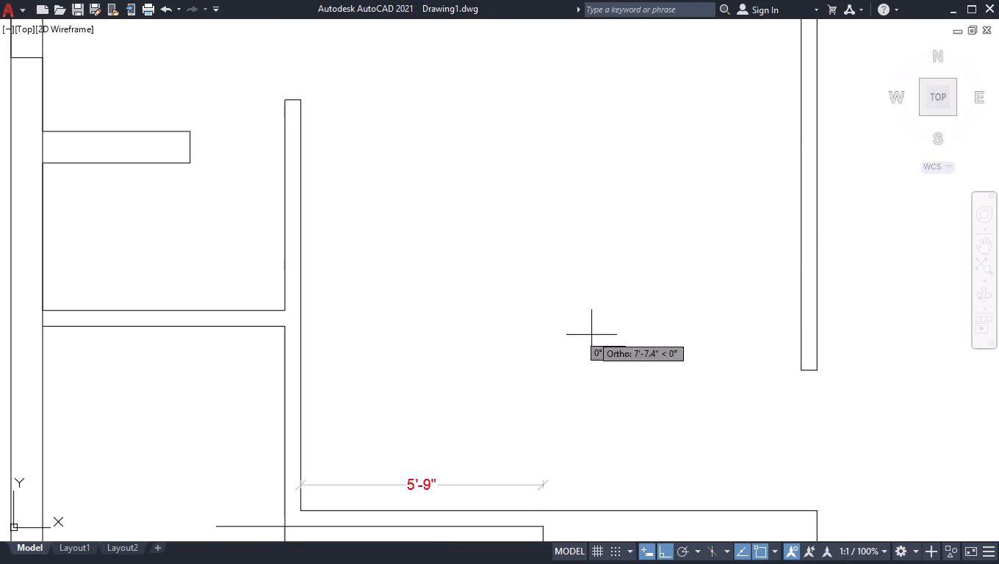
pyautogui.scroll(-2, 552, 281)
pyautogui.scroll(4, 426, 403)
pyautogui.press('space')
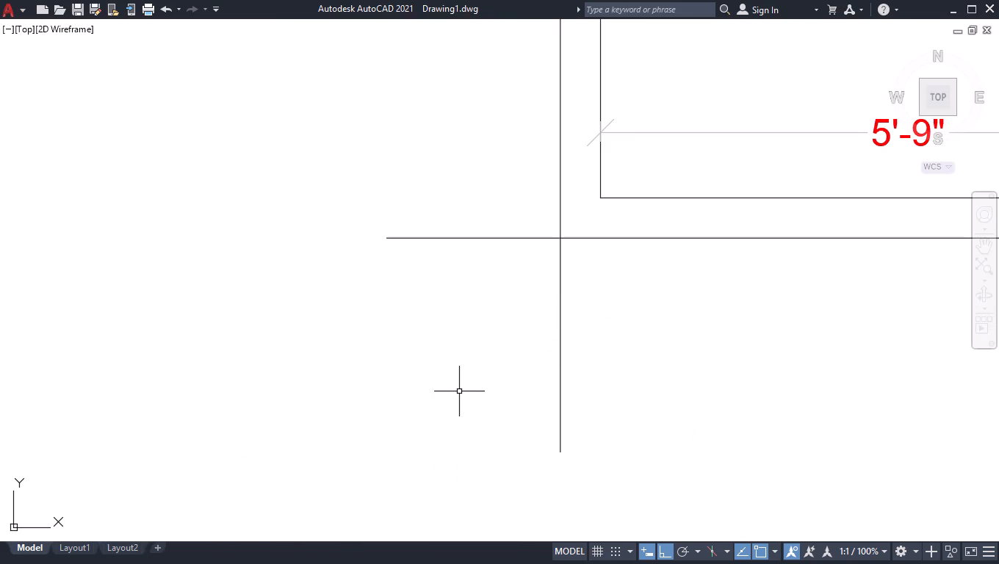
# Measure the new line from the wall-line crossing to its south end with a vertical linear dimension, and delete the dimension.
pyautogui.write('dli')
pyautogui.press('Return')
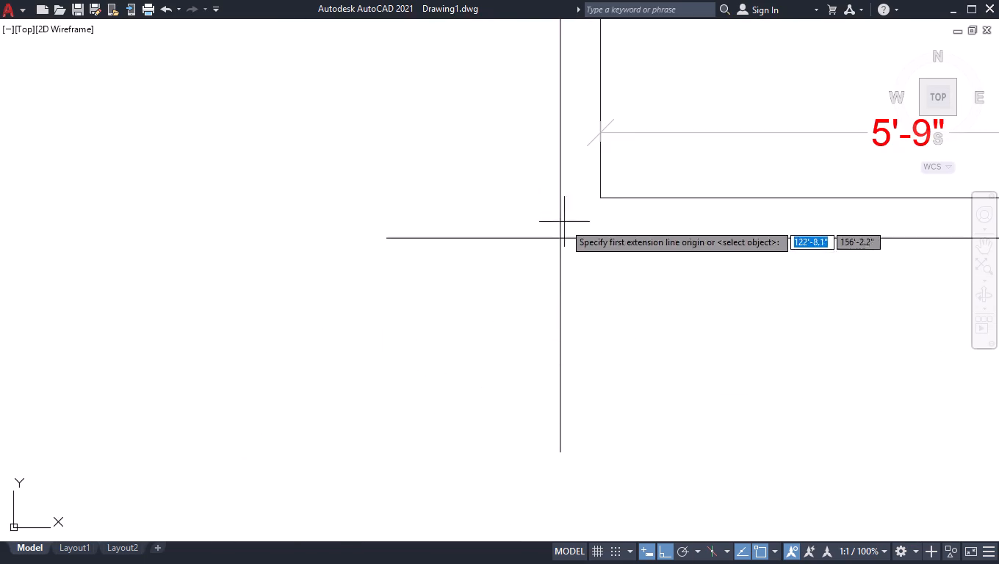
pyautogui.click(560, 237)
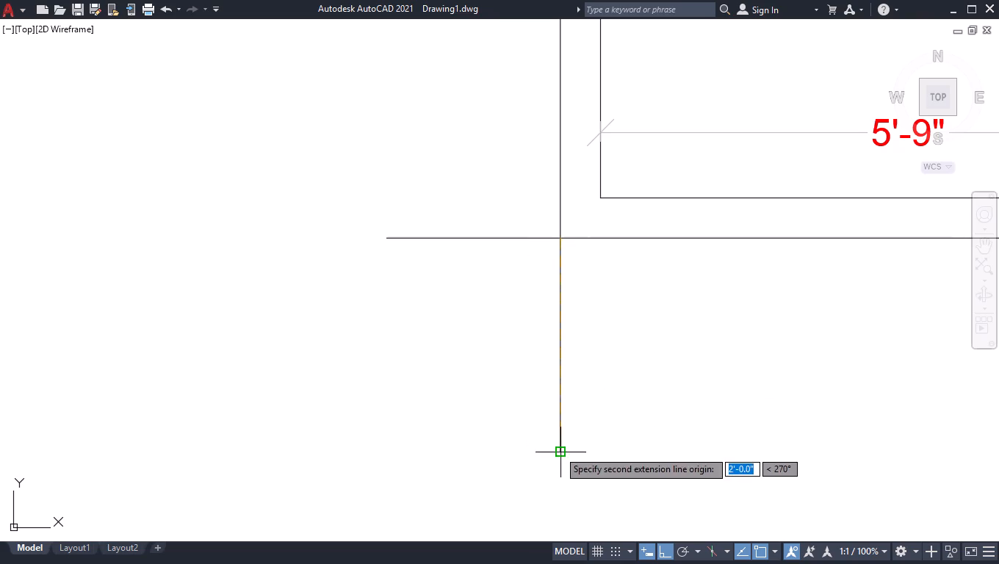
pyautogui.moveTo(558, 450); pyautogui.dragTo(574, 449)
pyautogui.click(626, 432)
pyautogui.press('Return')
pyautogui.press('space')
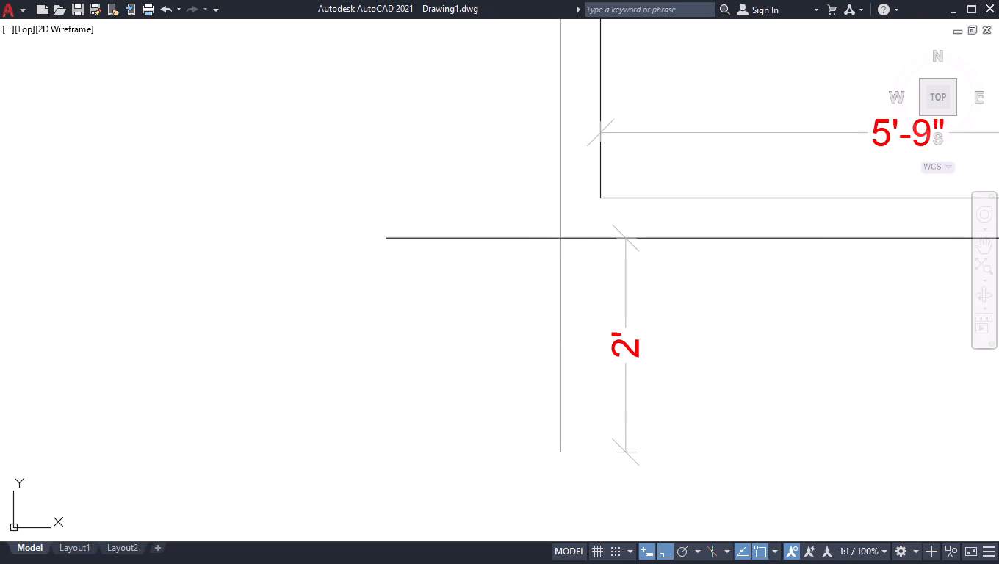
pyautogui.press('space')
pyautogui.click(677, 347)
pyautogui.click(607, 375)
pyautogui.press('Delete')
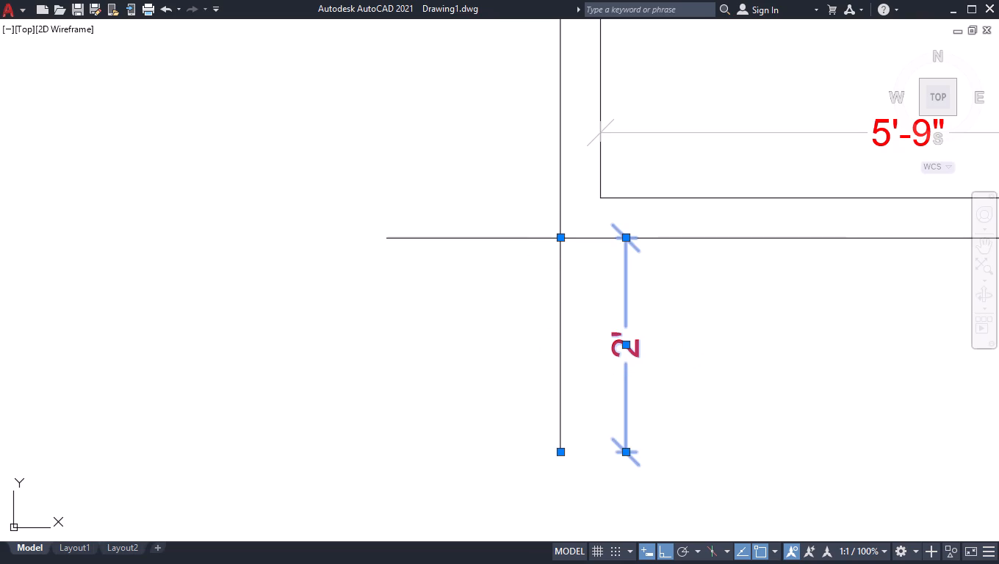
# Trim the horizontal wall line's overhang west of the new vertical line.
pyautogui.write('tr')
pyautogui.press('Return')
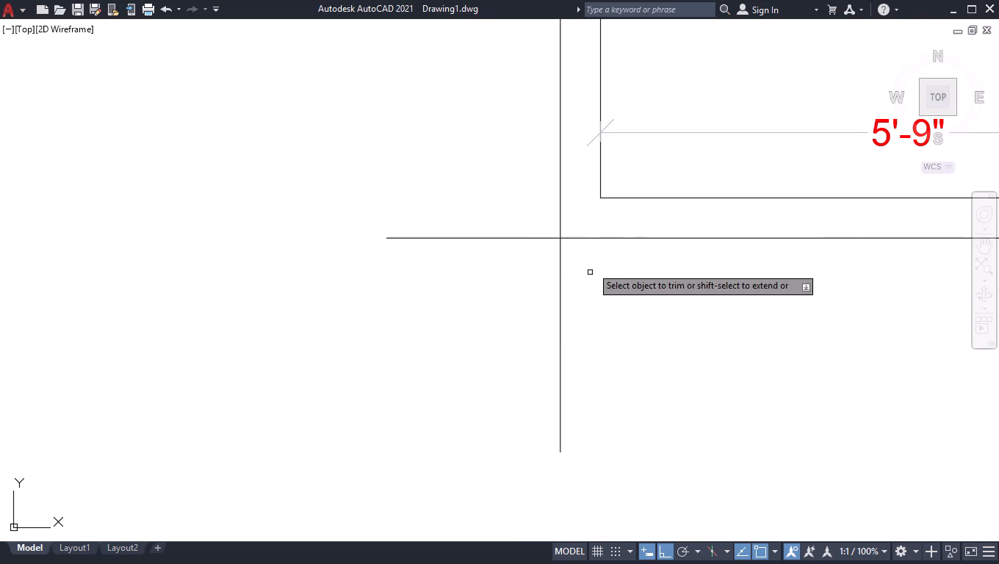
pyautogui.click(481, 237)
pyautogui.press('Return')
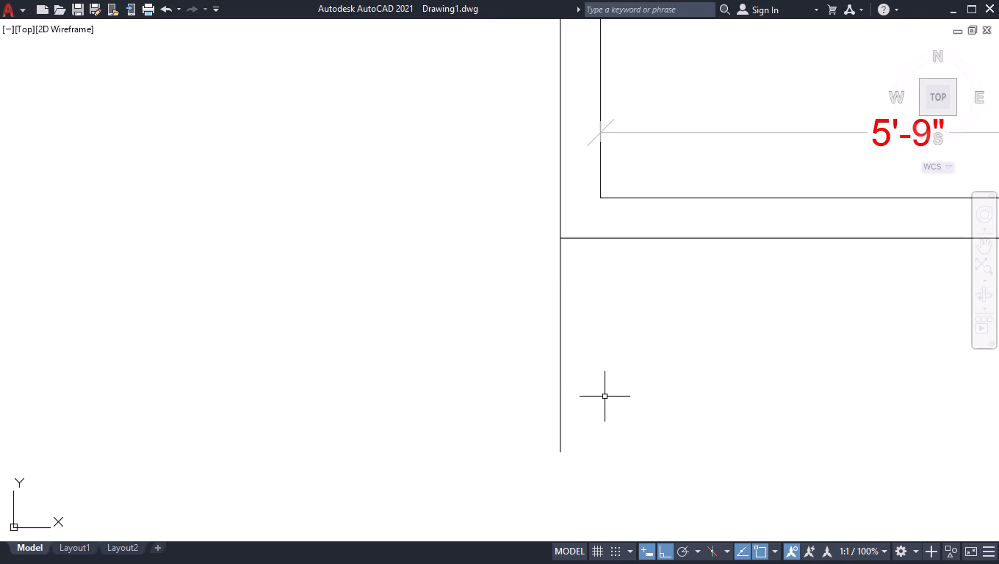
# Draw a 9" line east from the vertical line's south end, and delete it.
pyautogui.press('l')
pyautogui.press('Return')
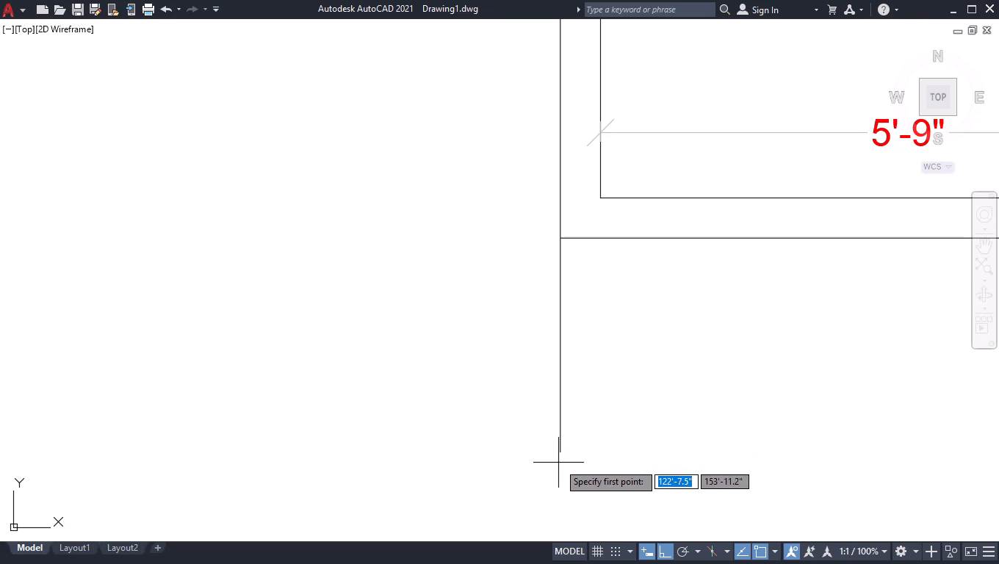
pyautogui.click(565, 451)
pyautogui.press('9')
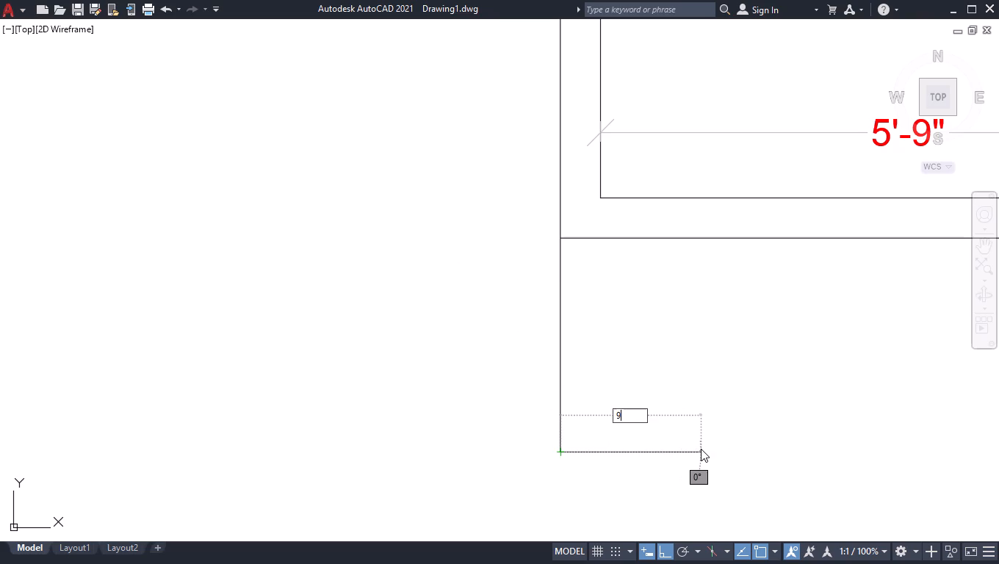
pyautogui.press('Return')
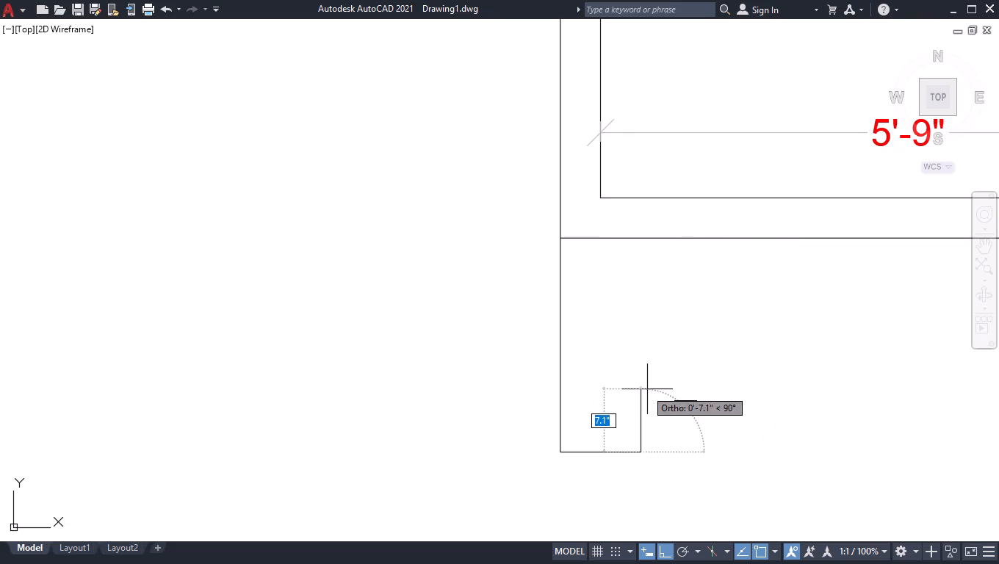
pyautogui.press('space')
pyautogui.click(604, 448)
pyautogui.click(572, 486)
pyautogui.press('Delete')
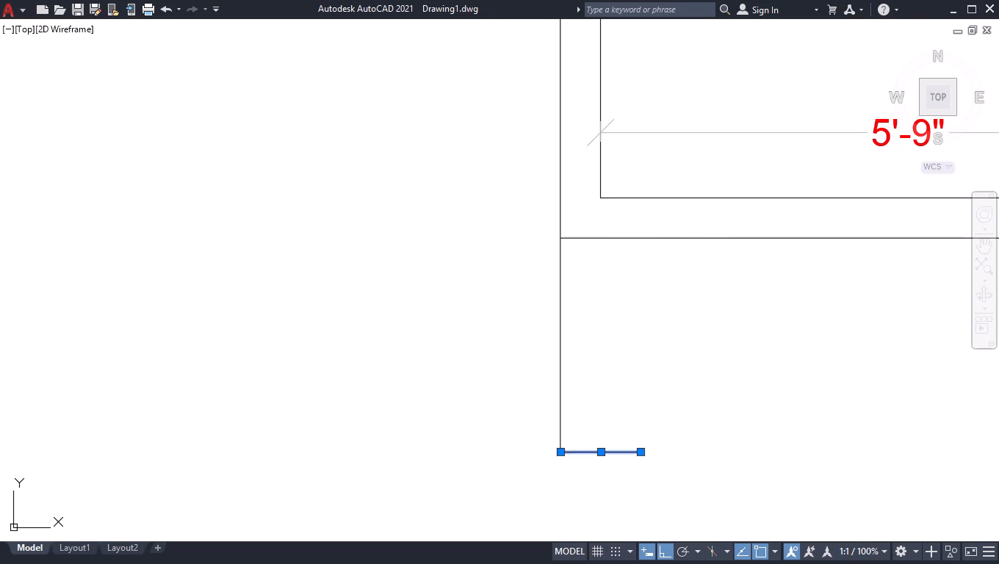
# Close the wall stub with a 4.5" line east from the vertical line's south end and a line north perpendicular to the wall.
pyautogui.press('l')
pyautogui.press('Return')
pyautogui.click(559, 455)
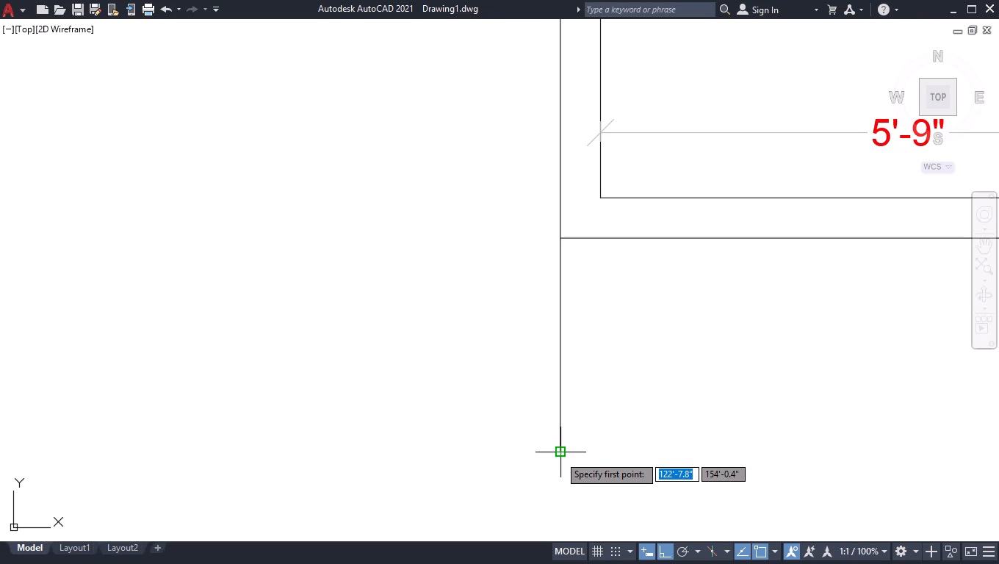
pyautogui.write('4.5\\')
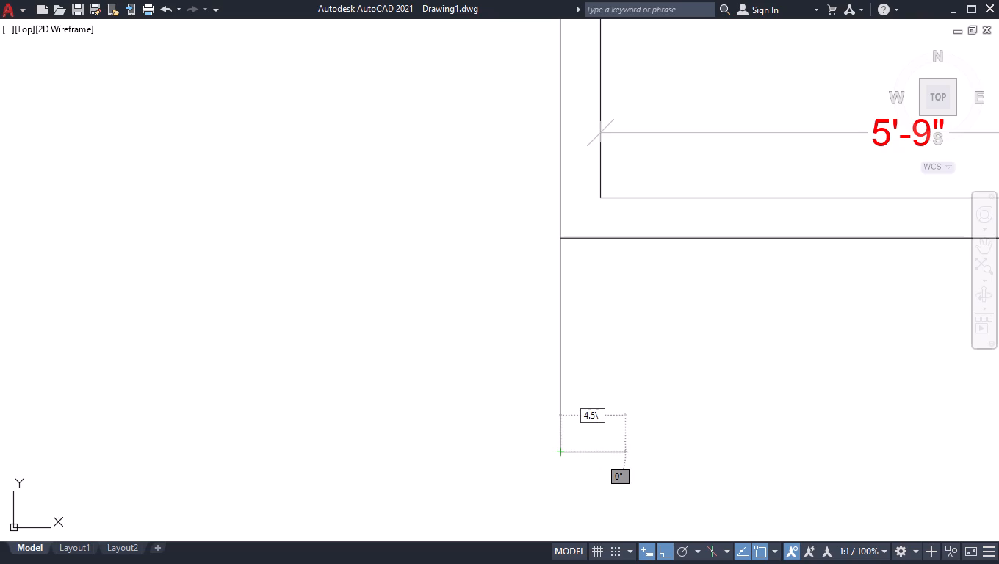
pyautogui.press('BackSpace')
pyautogui.press('Return')
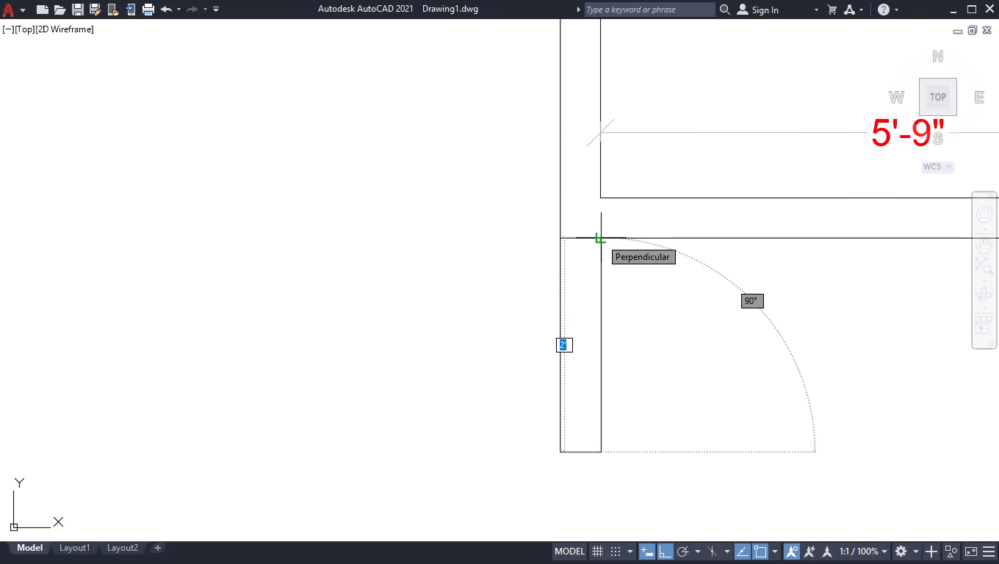
pyautogui.click(600, 238)
pyautogui.press('Return')
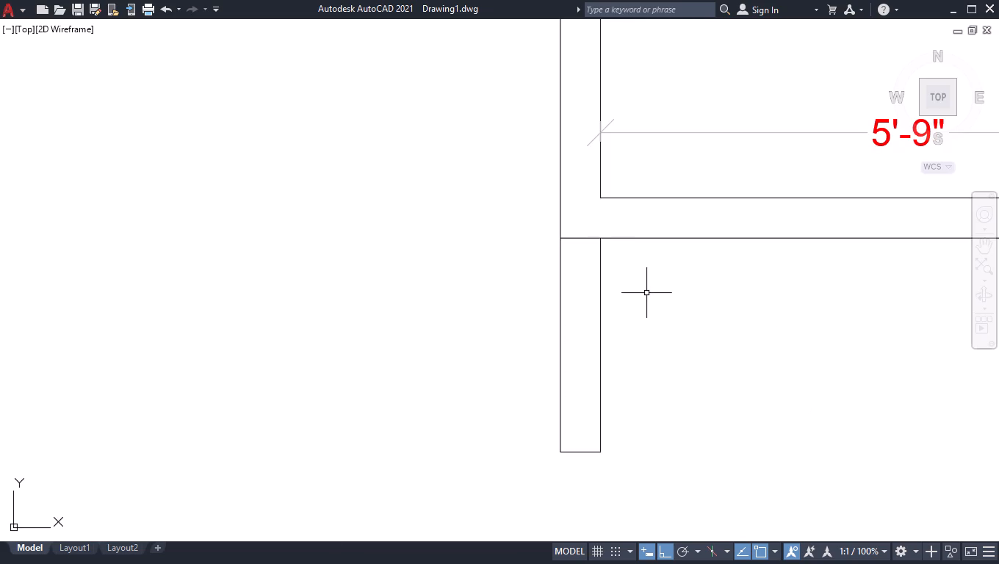
# Move the alcove, its connecting walls and dimension, and the partition lines north of it 2' east.
pyautogui.scroll(-4, 645, 302)
pyautogui.scroll(1, 706, 277)
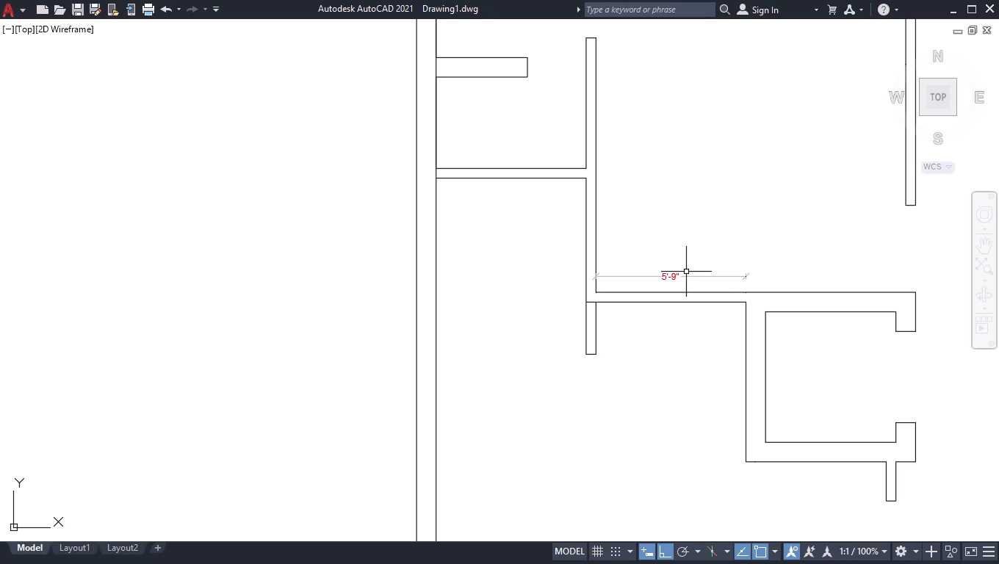
pyautogui.scroll(-2, 501, 289)
pyautogui.scroll(-1, 357, 295)
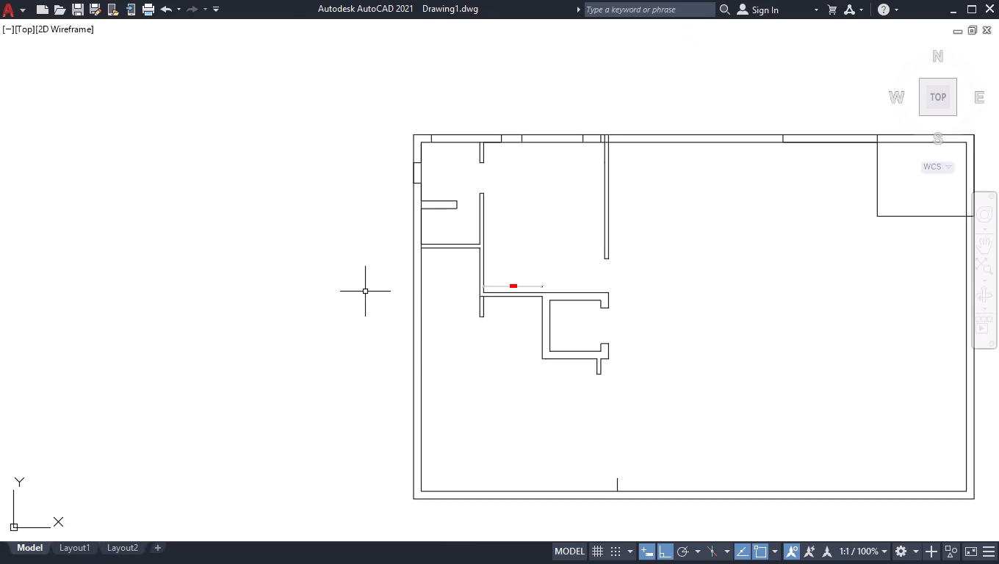
pyautogui.scroll(2, 490, 318)
pyautogui.scroll(-2, 510, 294)
pyautogui.click(666, 177)
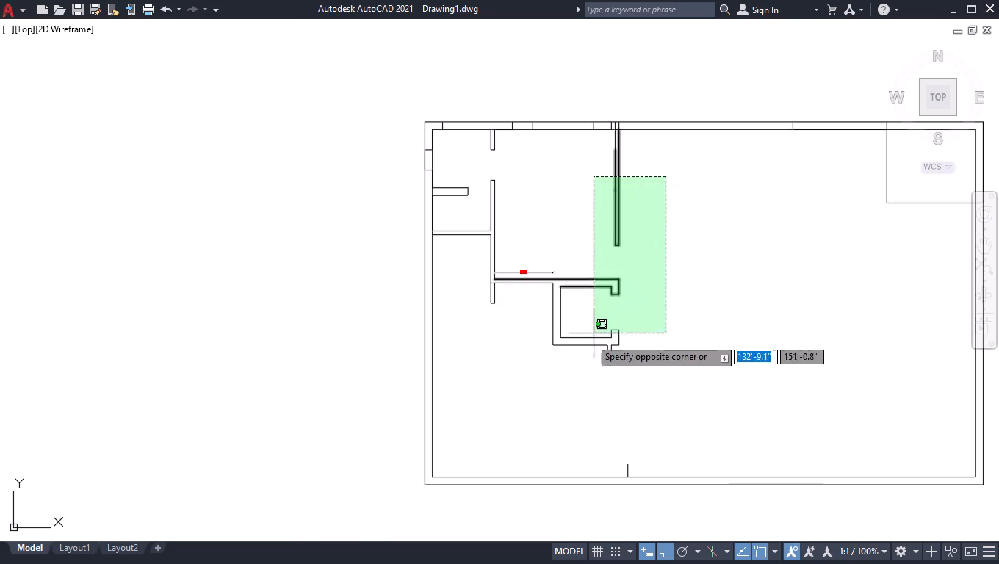
pyautogui.click(546, 362)
pyautogui.write('mov')
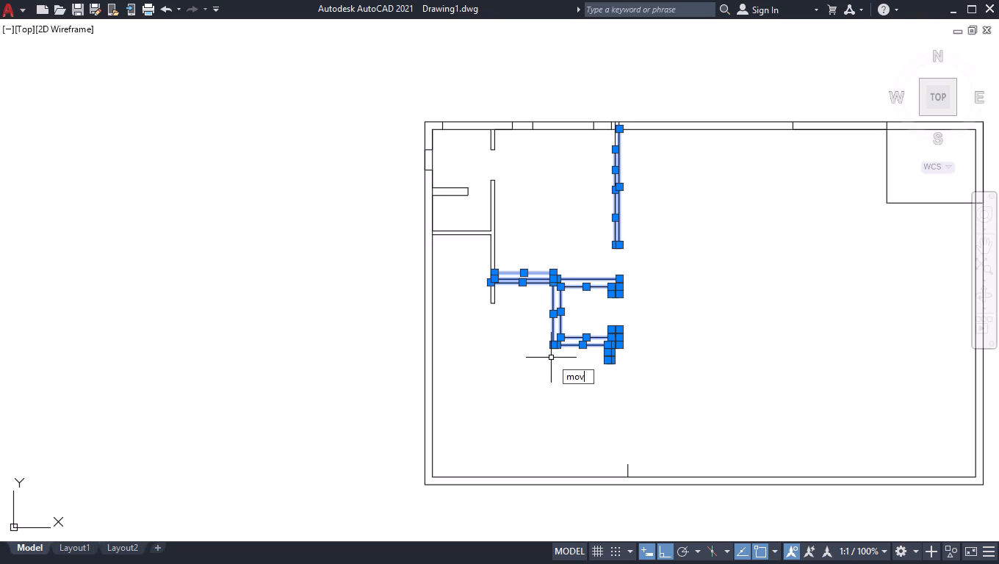
pyautogui.press('Return')
pyautogui.scroll(3, 527, 294)
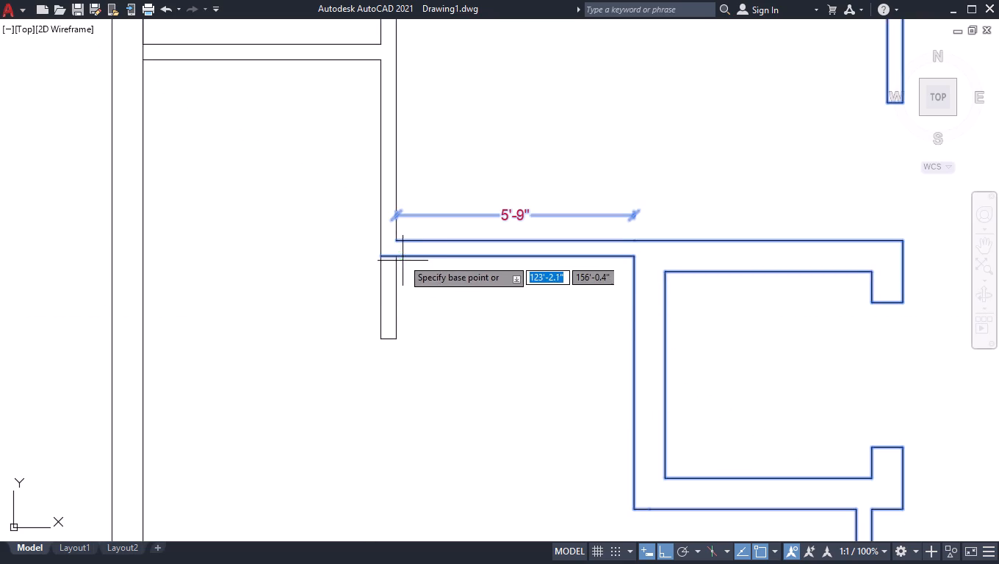
pyautogui.scroll(2, 398, 245)
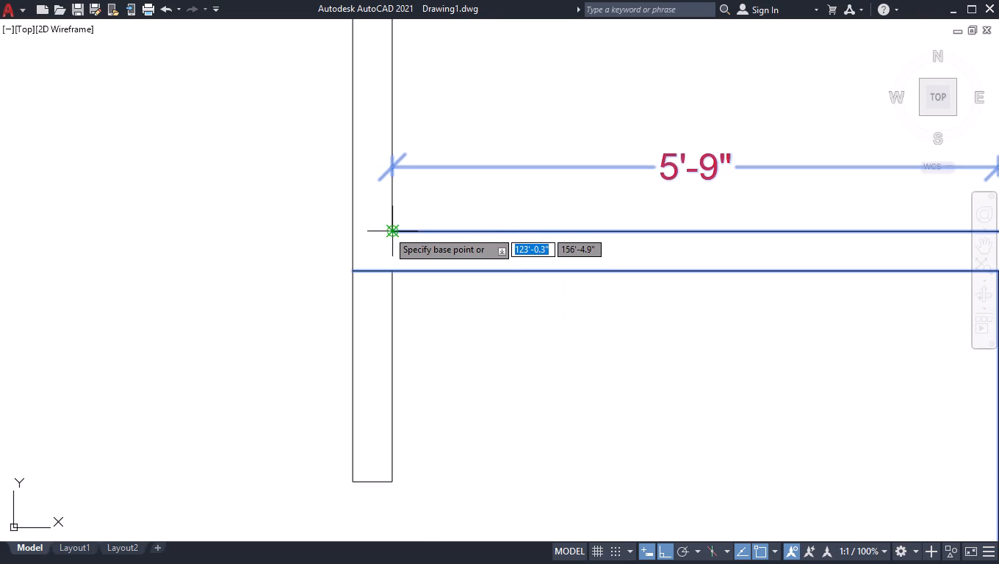
pyautogui.moveTo(389, 231); pyautogui.dragTo(402, 234)
pyautogui.write("2'")
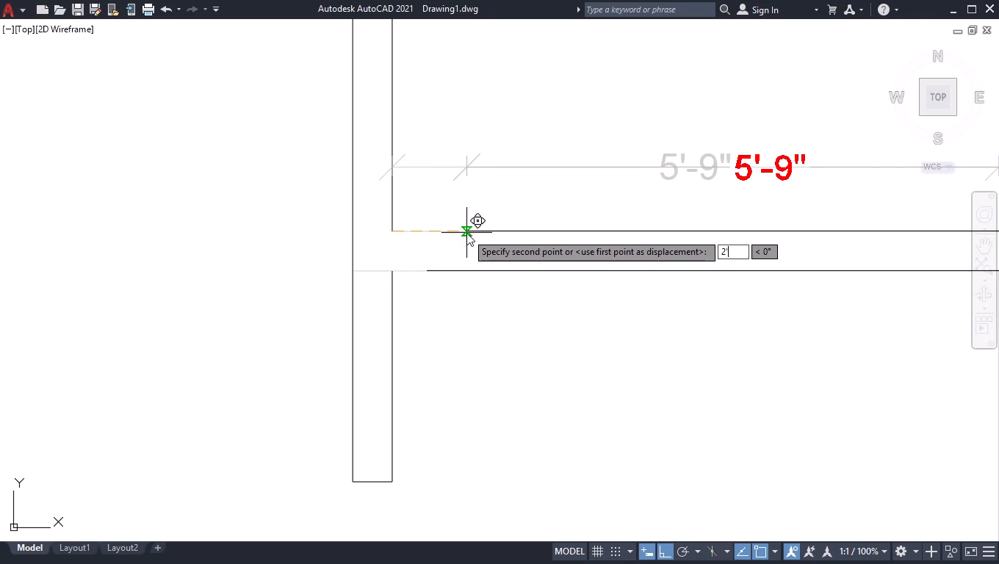
pyautogui.press('Return')
pyautogui.scroll(-5, 511, 233)
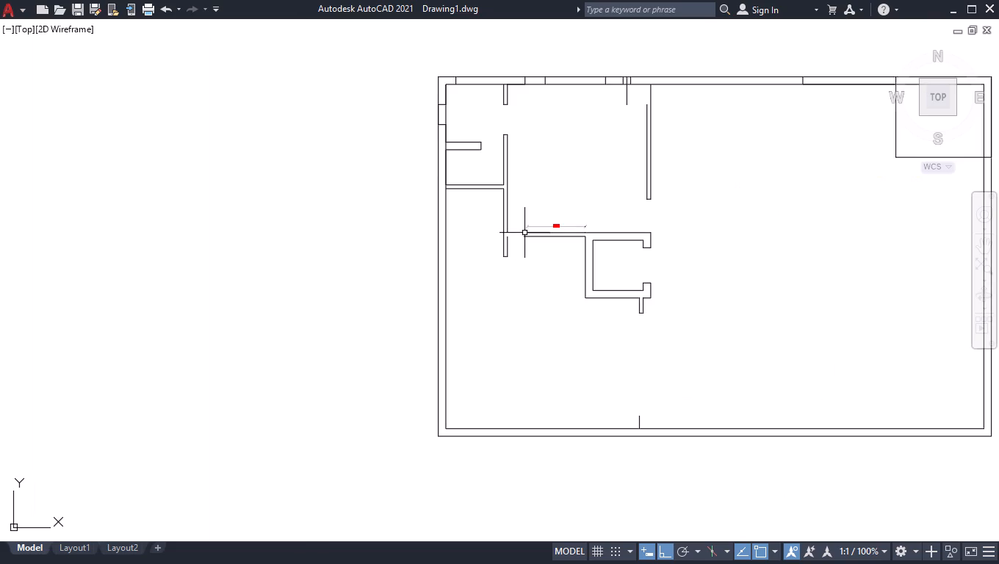
# Delete the leftover dimension above the connecting wall west of the alcove.
pyautogui.scroll(1, 569, 212)
pyautogui.click(563, 236)
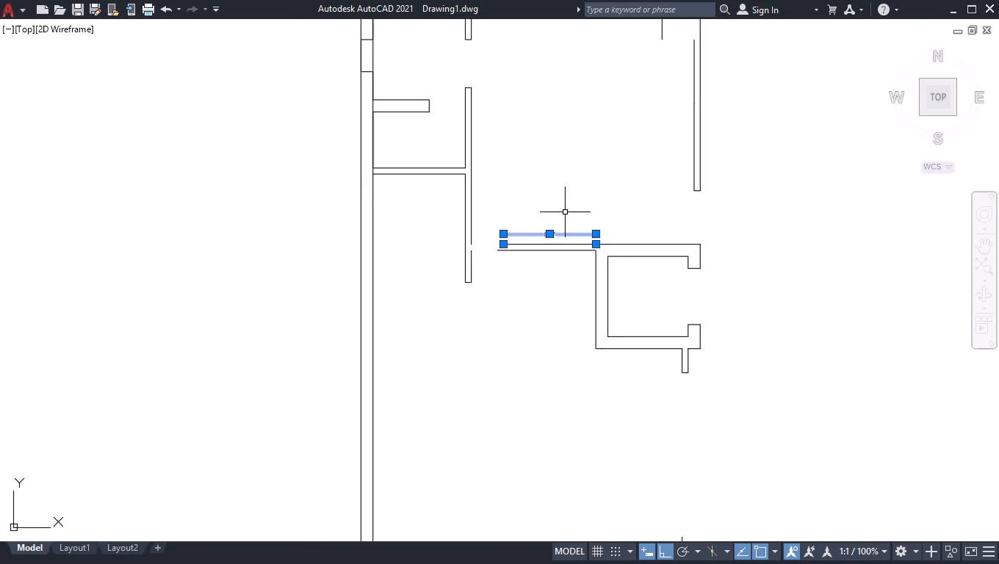
pyautogui.press('Delete')
# Extend both horizontal lines of the alcove's connecting wall west to the vertical partition.
pyautogui.write('ex')
pyautogui.press('Return')
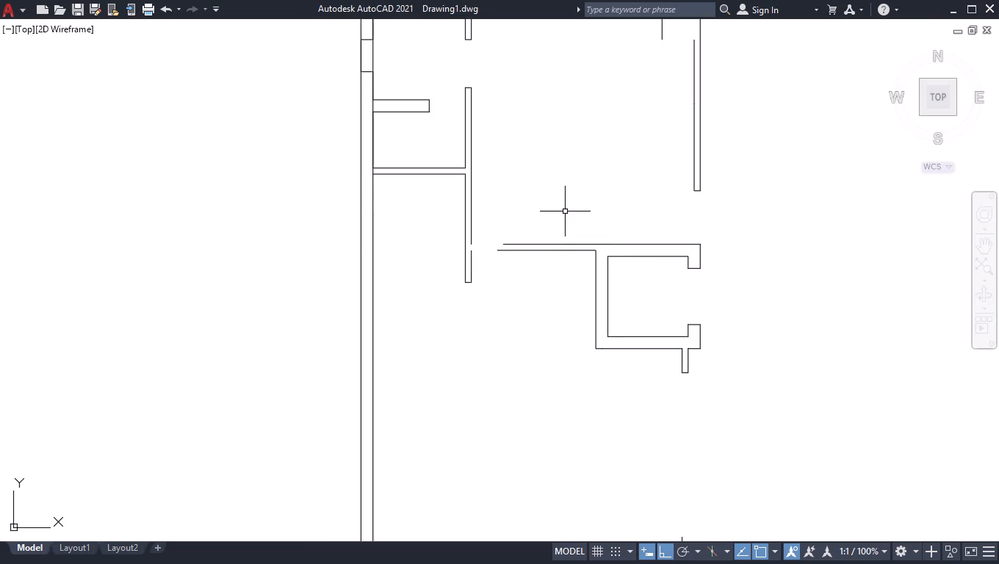
pyautogui.click(546, 213)
pyautogui.click(496, 268)
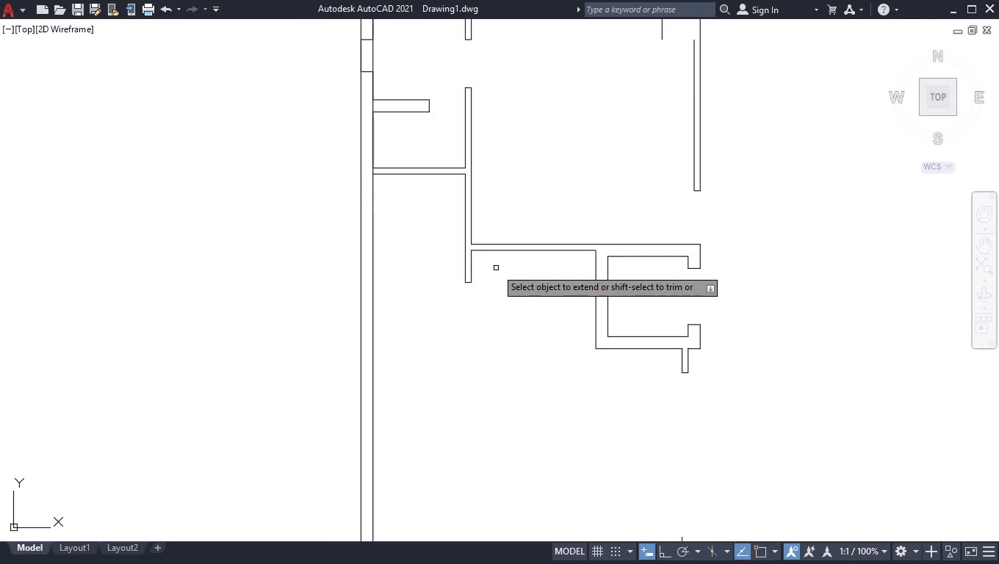
pyautogui.press('Return')
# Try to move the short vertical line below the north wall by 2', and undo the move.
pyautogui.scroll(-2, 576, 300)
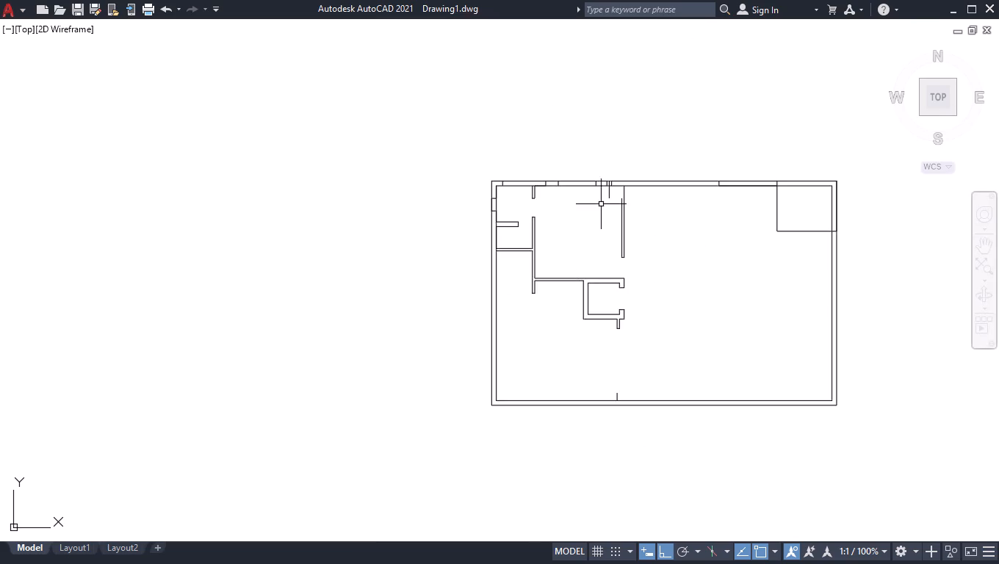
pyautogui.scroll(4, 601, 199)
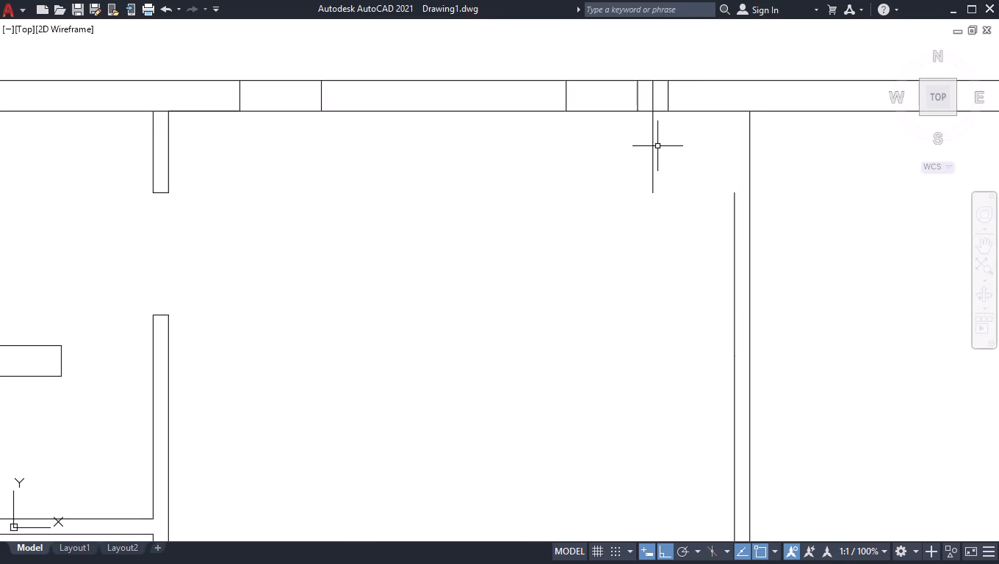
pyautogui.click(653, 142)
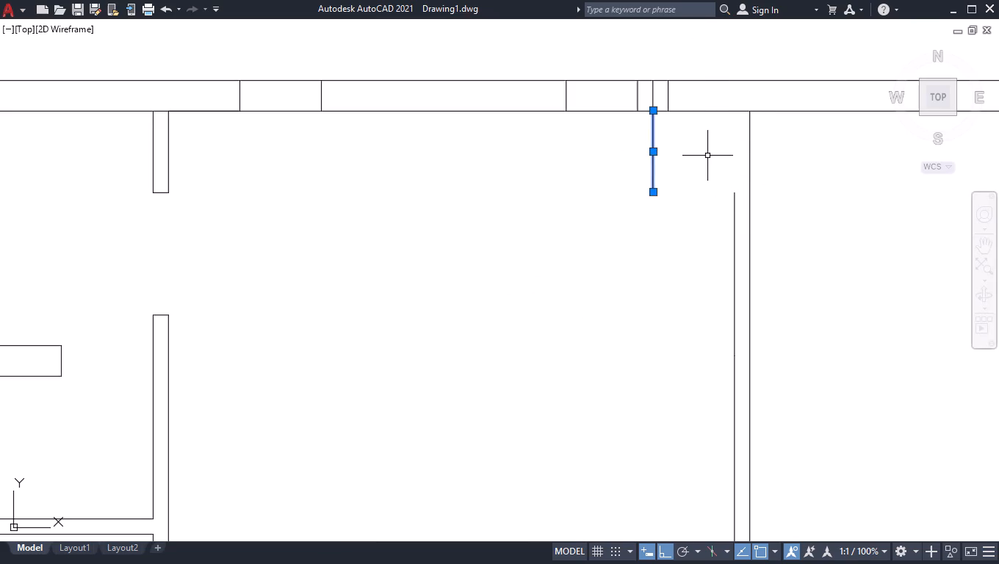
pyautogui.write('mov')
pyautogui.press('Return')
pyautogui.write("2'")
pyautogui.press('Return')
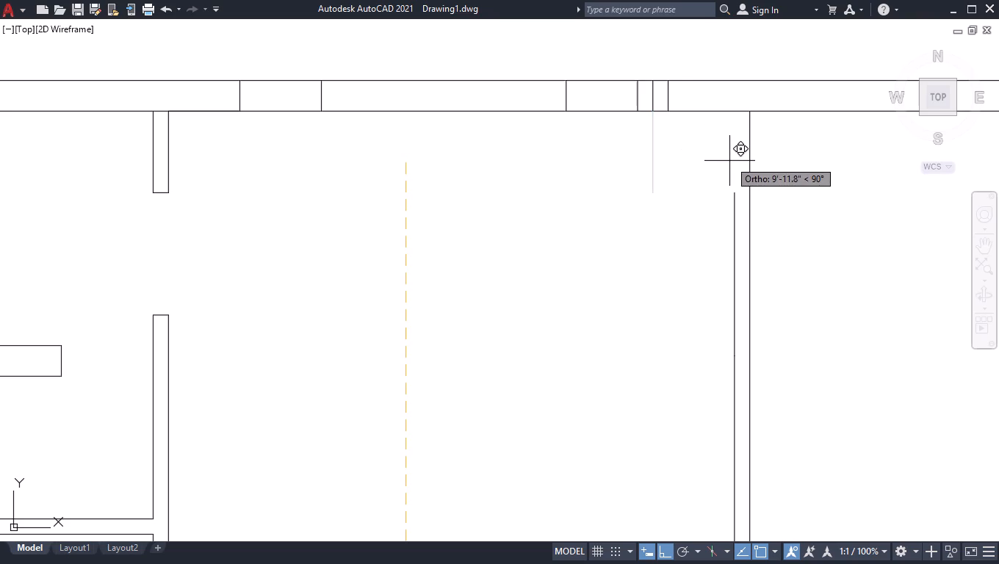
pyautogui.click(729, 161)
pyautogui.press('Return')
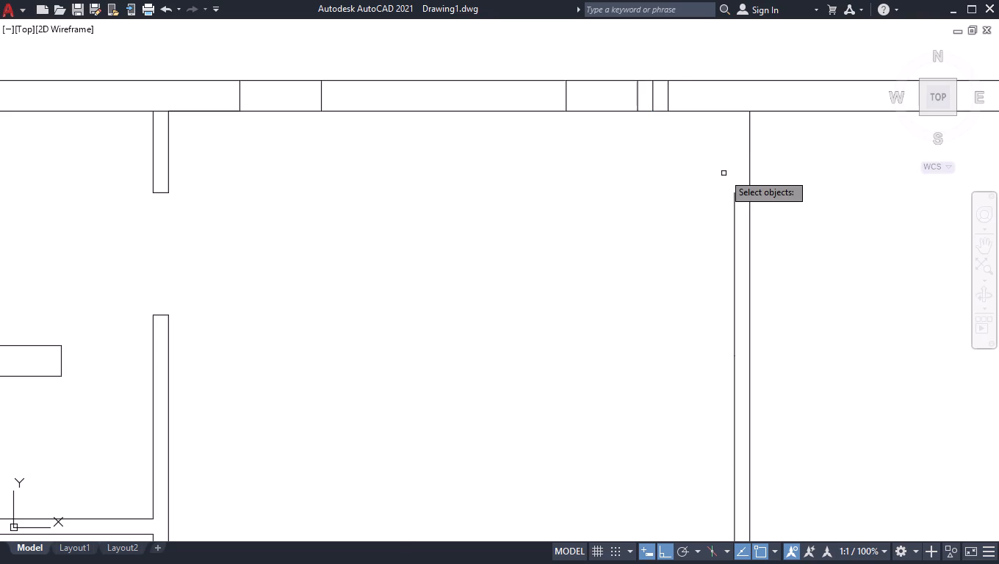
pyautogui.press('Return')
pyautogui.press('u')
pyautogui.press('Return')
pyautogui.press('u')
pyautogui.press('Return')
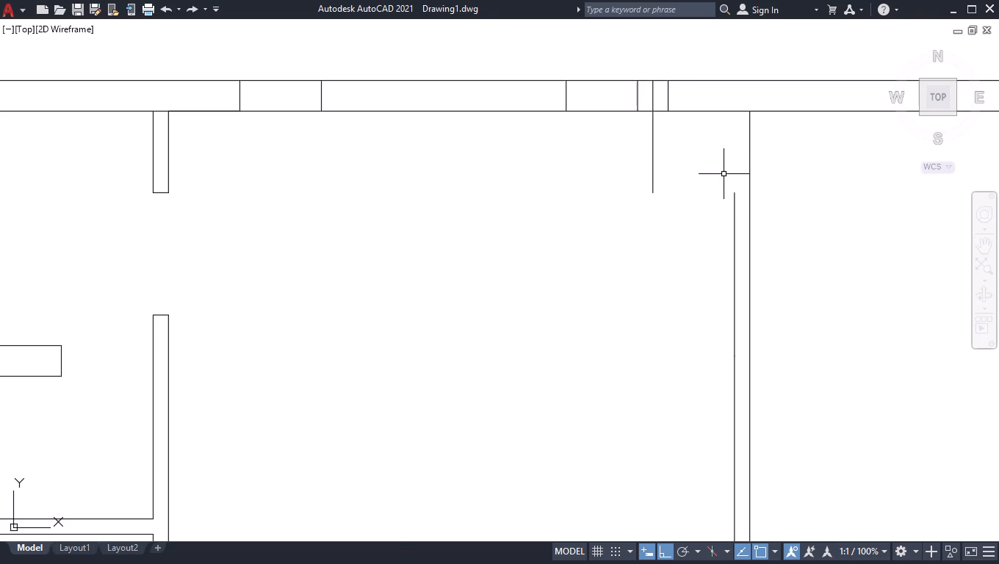
# Move the short vertical line below the north wall 2' east, in line with the partition's west face.
pyautogui.click(653, 129)
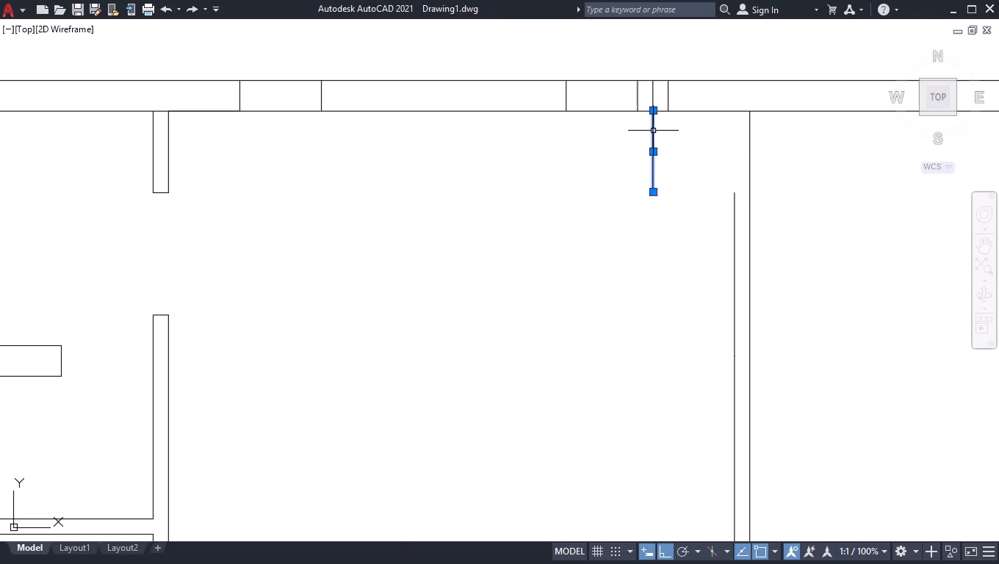
pyautogui.moveTo(654, 151); pyautogui.dragTo(675, 152)
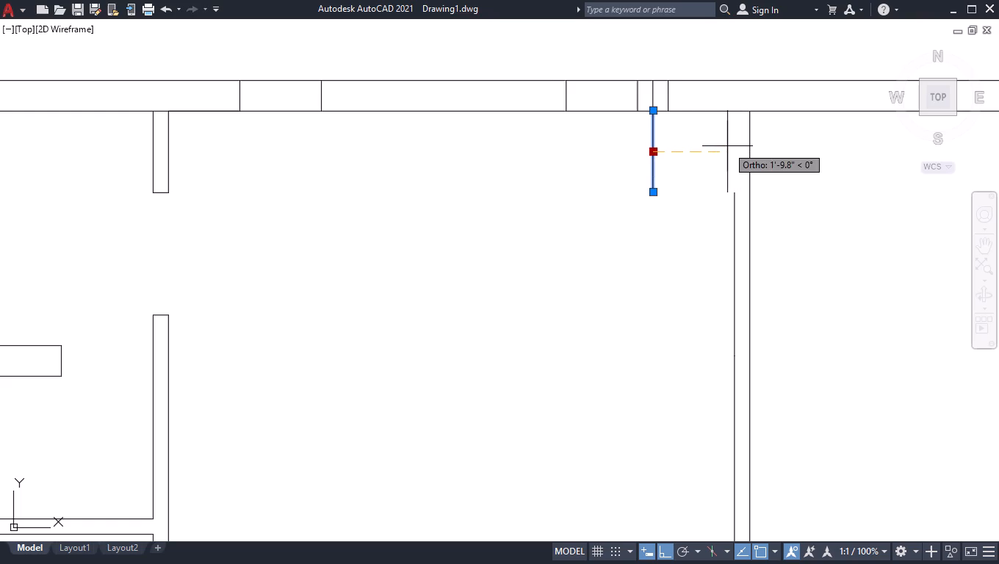
pyautogui.write("2'")
pyautogui.press('Return')
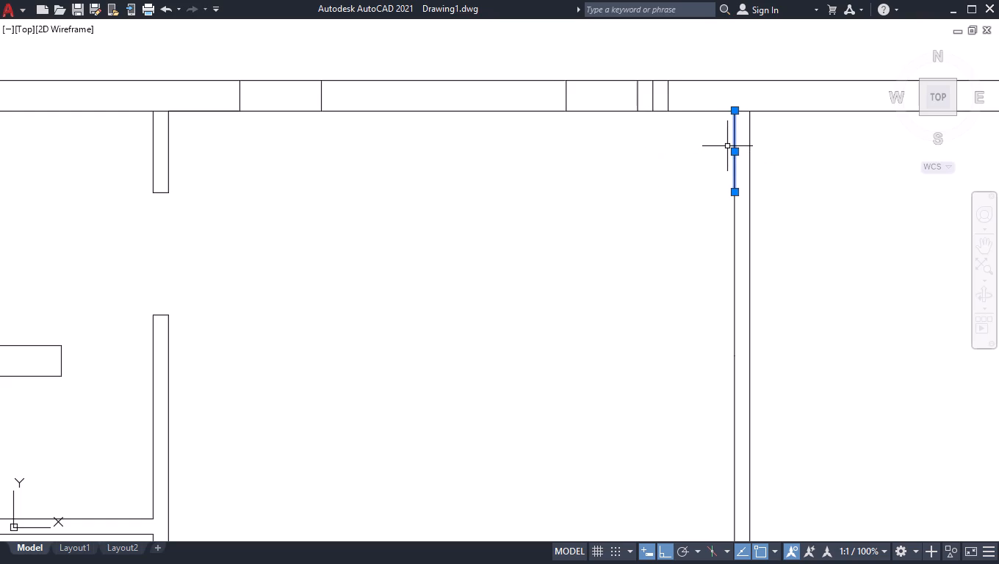
pyautogui.keyDown('shift'); pyautogui.moveTo(762, 135); pyautogui.dragTo(760, 144); pyautogui.keyUp('shift')
pyautogui.keyDown('shift'); pyautogui.click(685, 179); pyautogui.keyUp('shift')
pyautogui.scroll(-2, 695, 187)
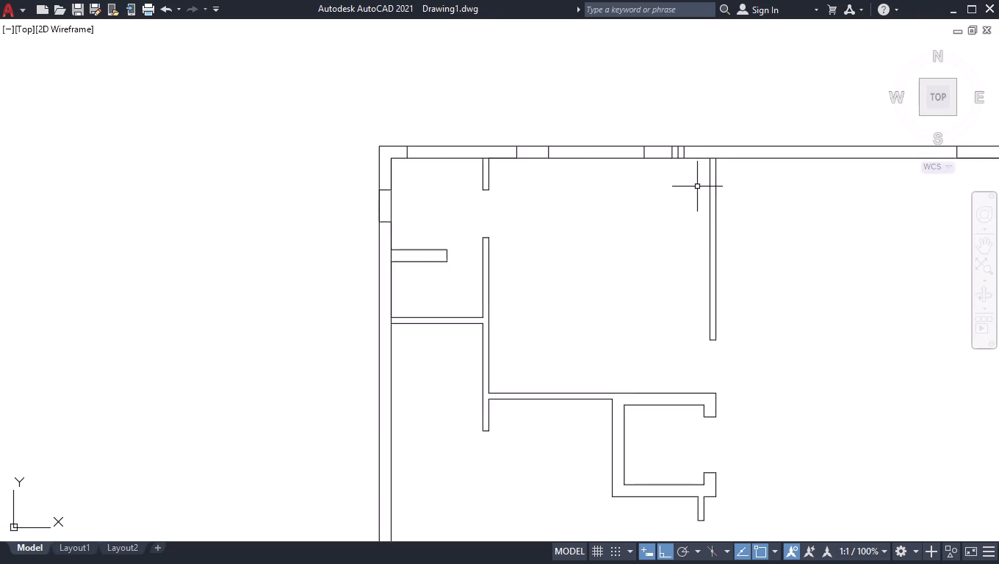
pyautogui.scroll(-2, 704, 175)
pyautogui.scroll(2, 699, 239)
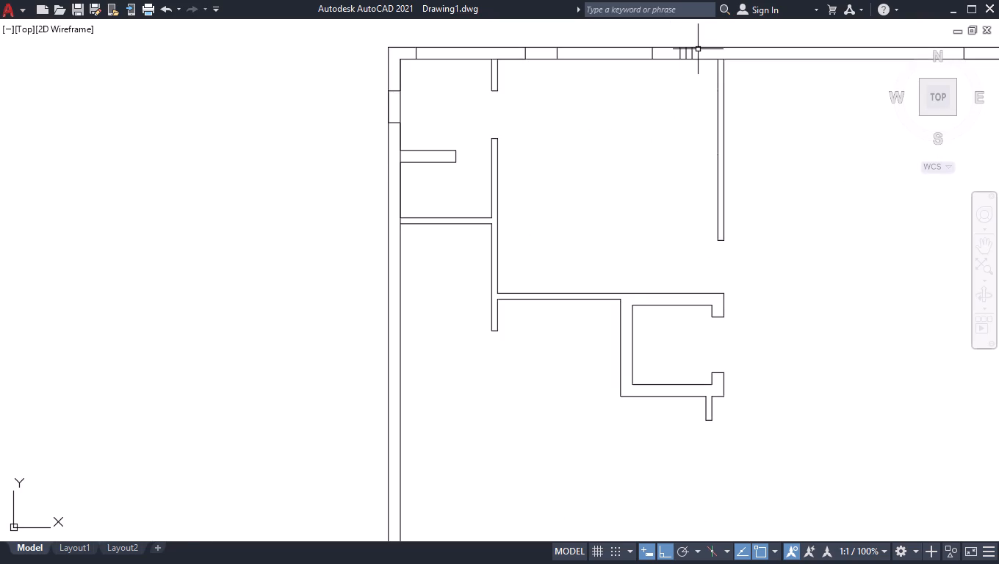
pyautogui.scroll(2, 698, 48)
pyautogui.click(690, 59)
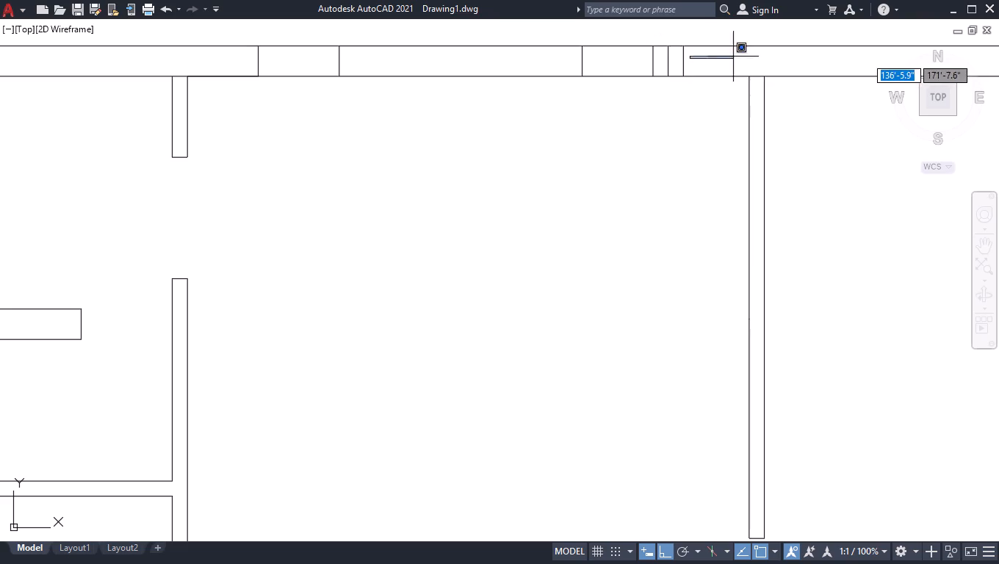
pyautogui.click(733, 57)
# Draw a 3'6" long, 9" thick wall stub east from the west wall, 4' south of the horizontal partition.
pyautogui.scroll(-4, 646, 206)
pyautogui.scroll(2, 650, 271)
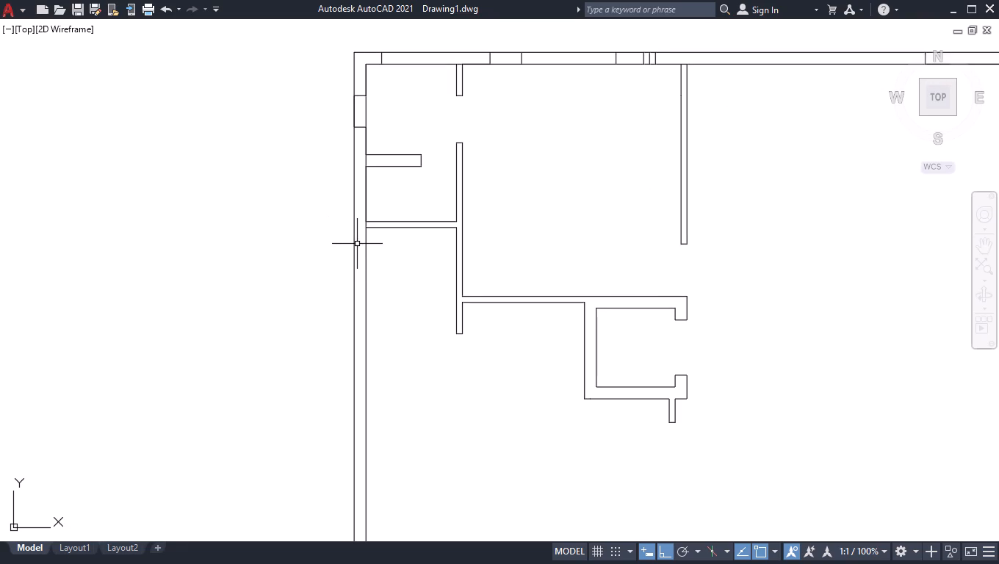
pyautogui.press('l')
pyautogui.press('Return')
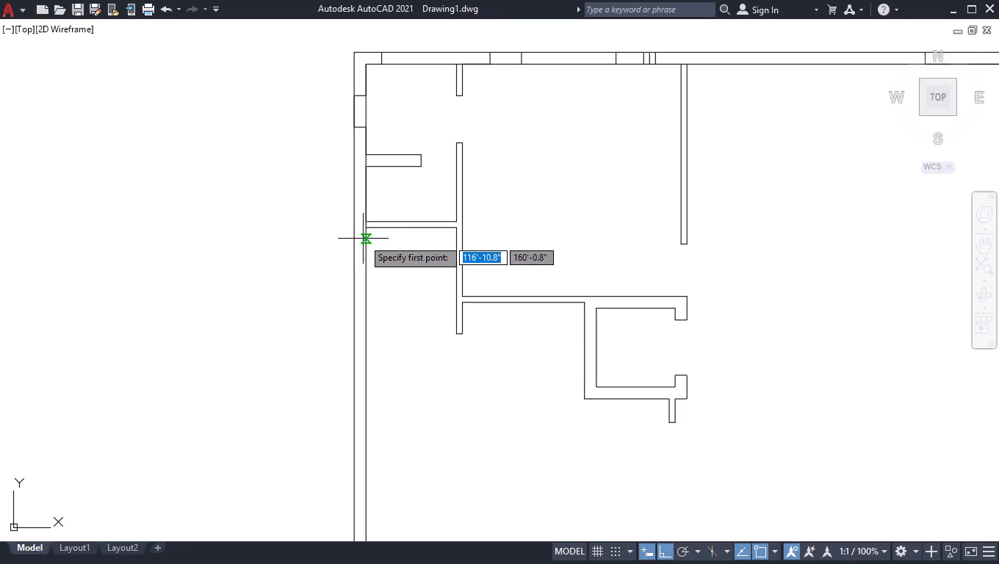
pyautogui.scroll(3, 376, 224)
pyautogui.click(333, 235)
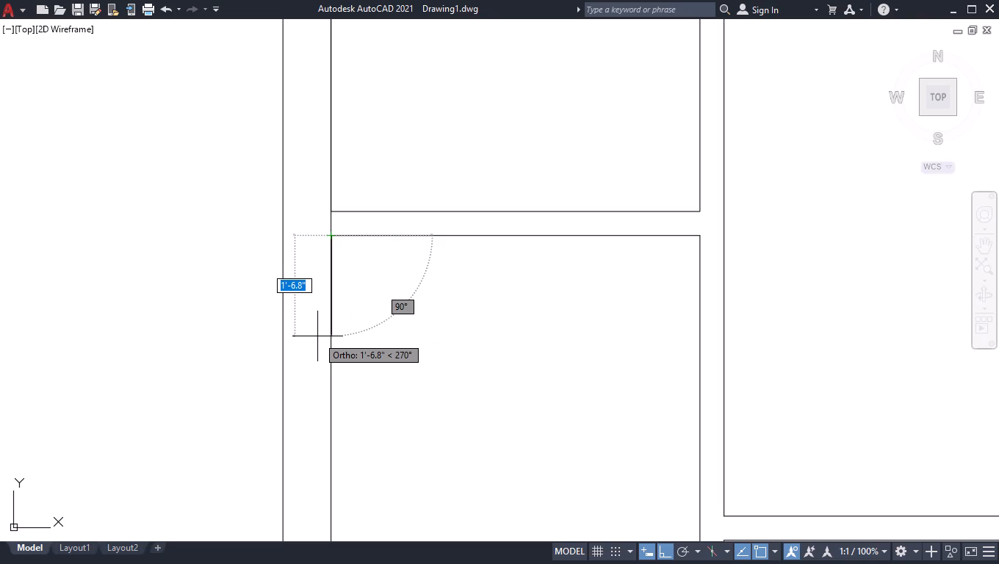
pyautogui.write("4'")
pyautogui.press('Return')
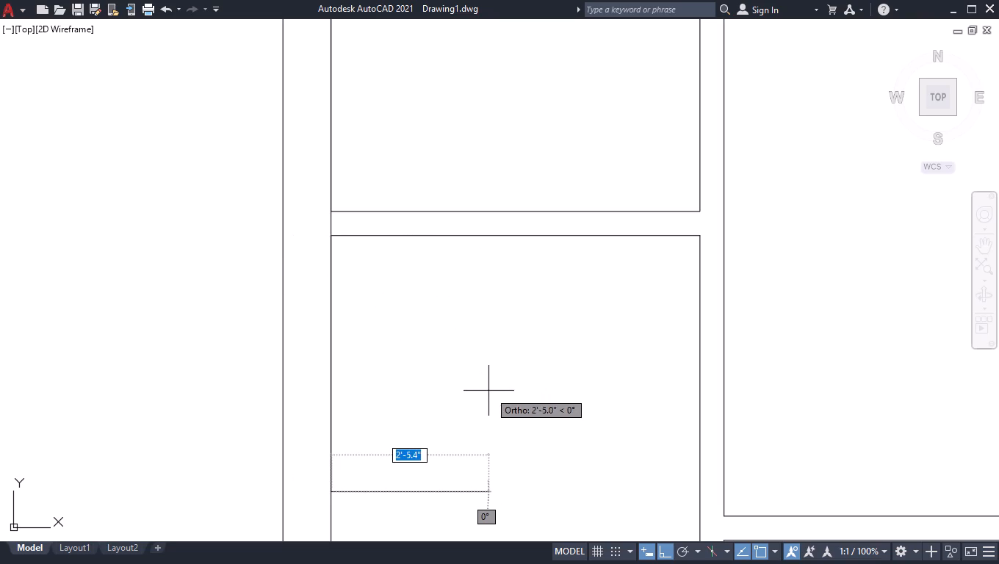
pyautogui.write("3'6")
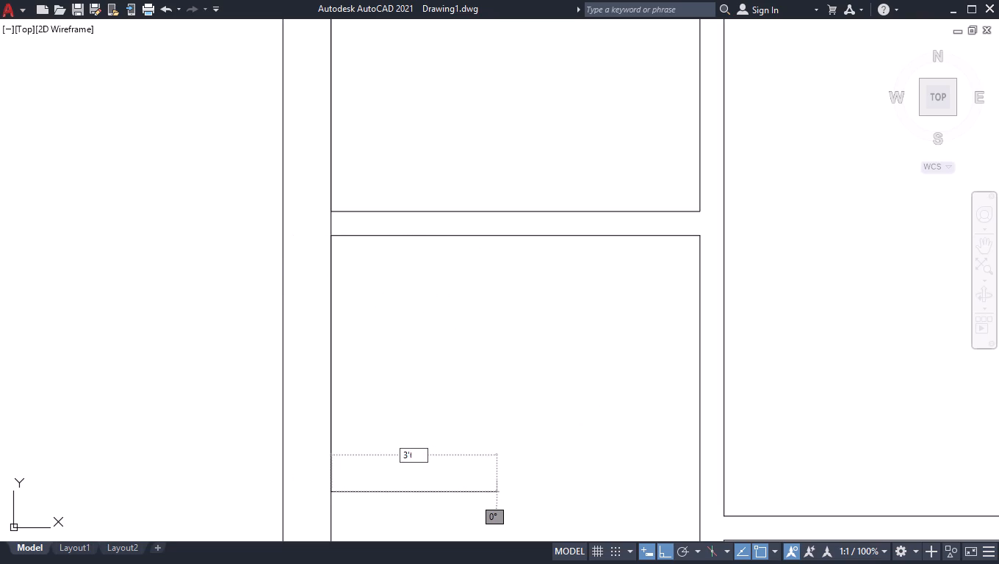
pyautogui.press('Return')
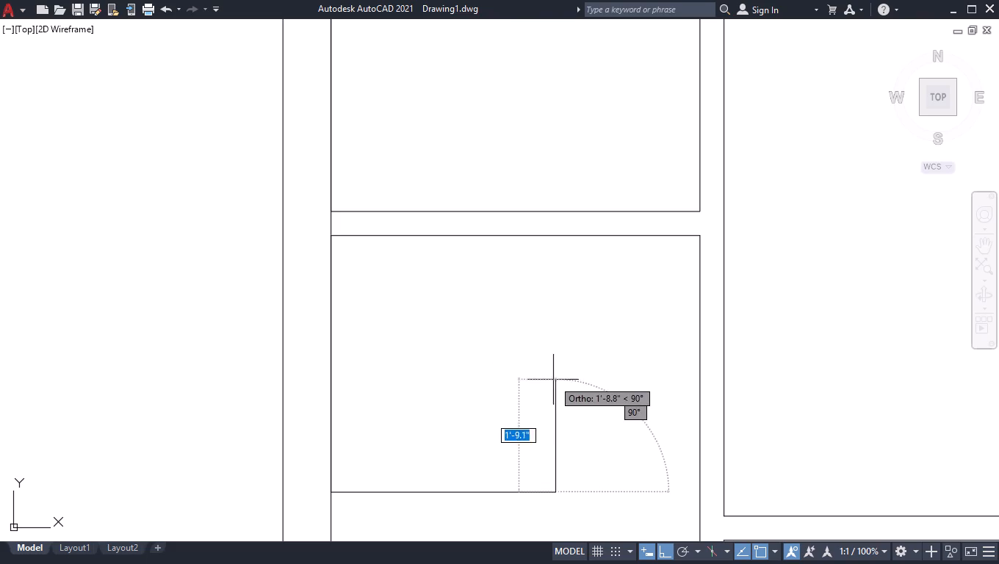
pyautogui.scroll(-1, 553, 380)
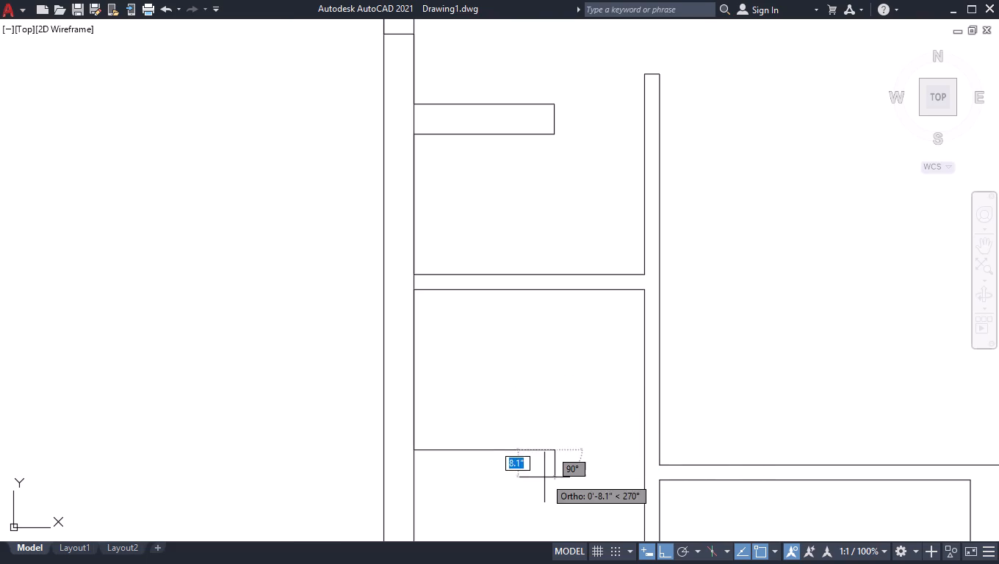
pyautogui.press('9')
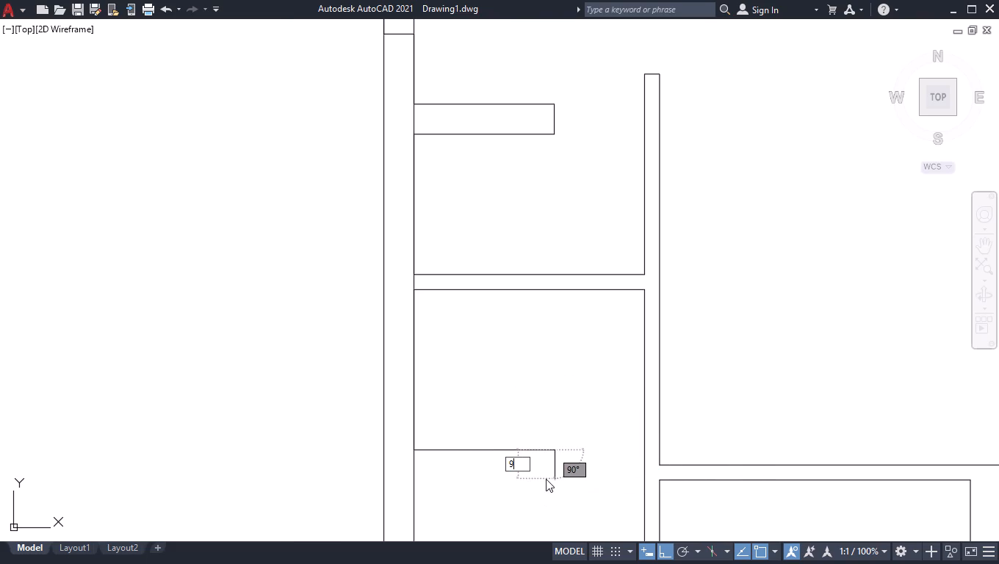
pyautogui.press('Return')
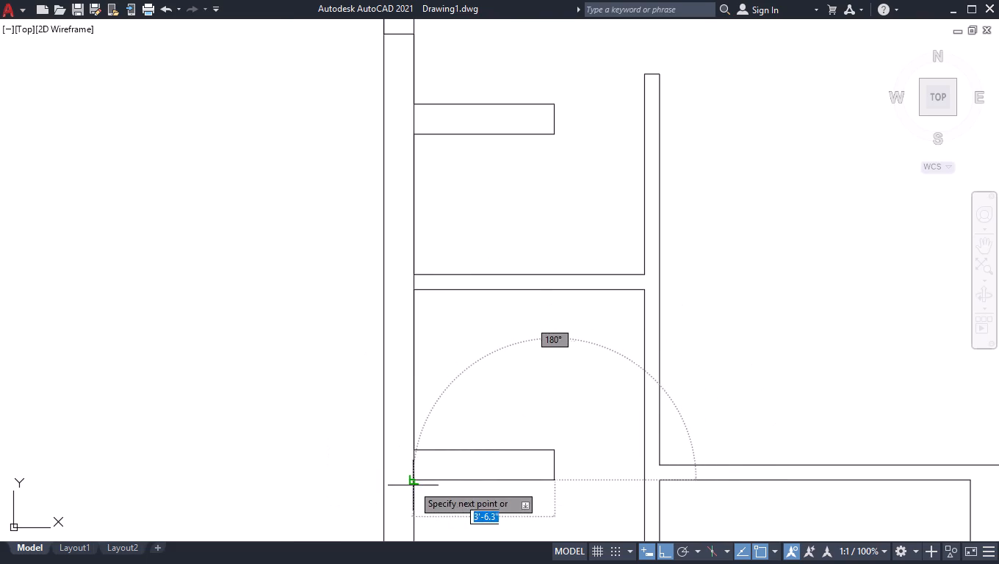
pyautogui.click(414, 481)
# Continue the line south along the west wall's inner face in segments of 1'6", 2' and 1'6".
pyautogui.scroll(-4, 424, 481)
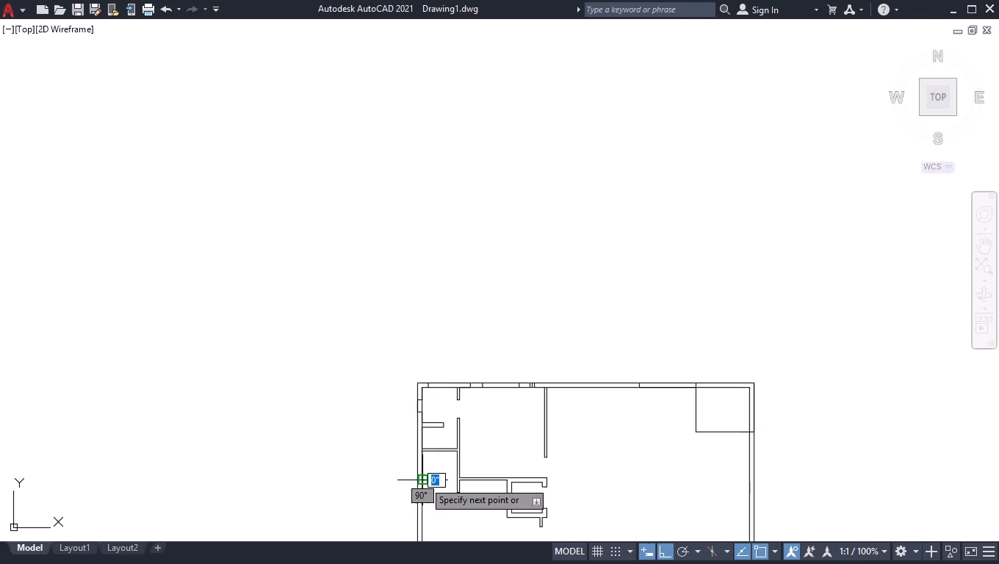
pyautogui.scroll(-2, 476, 438)
pyautogui.scroll(4, 457, 497)
pyautogui.scroll(2, 461, 288)
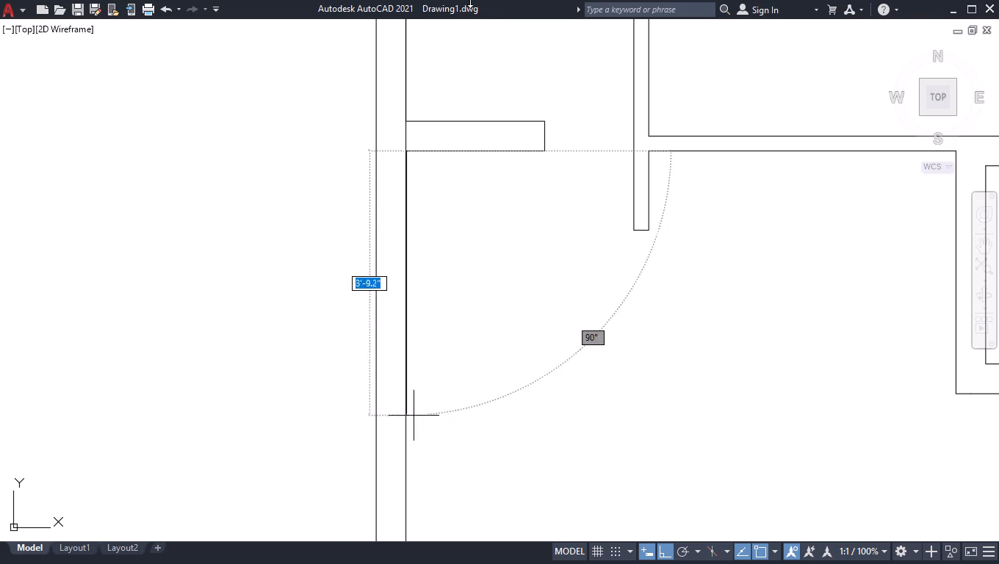
pyautogui.press('1')
pyautogui.write("'6")
pyautogui.press('Return')
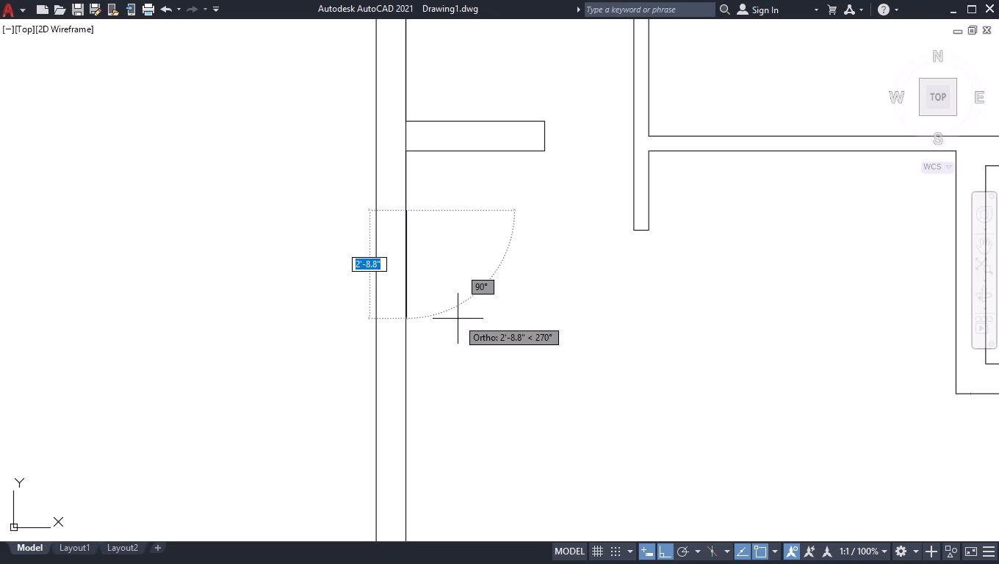
pyautogui.write("2'")
pyautogui.press('Return')
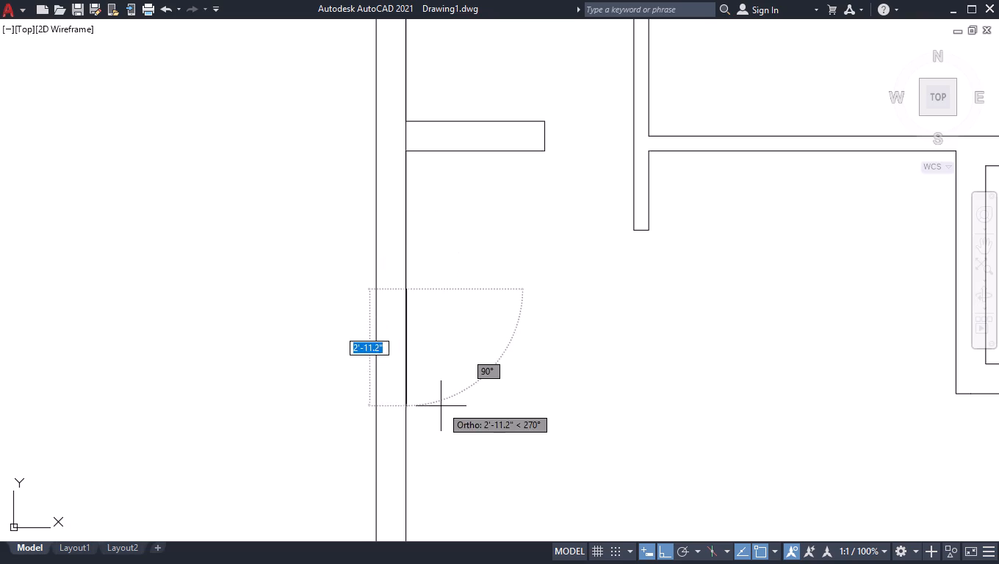
pyautogui.write("1'6")
pyautogui.press('Return')
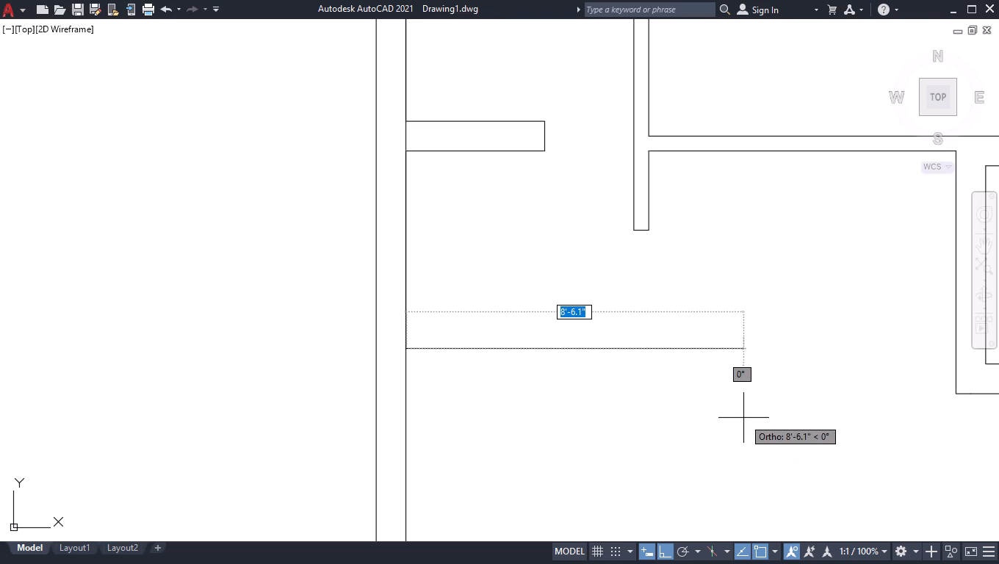
# Draw the line east to align with the vertical partition's west face, and outline a stub 1' north and 4.5" wide.
pyautogui.click(636, 264)
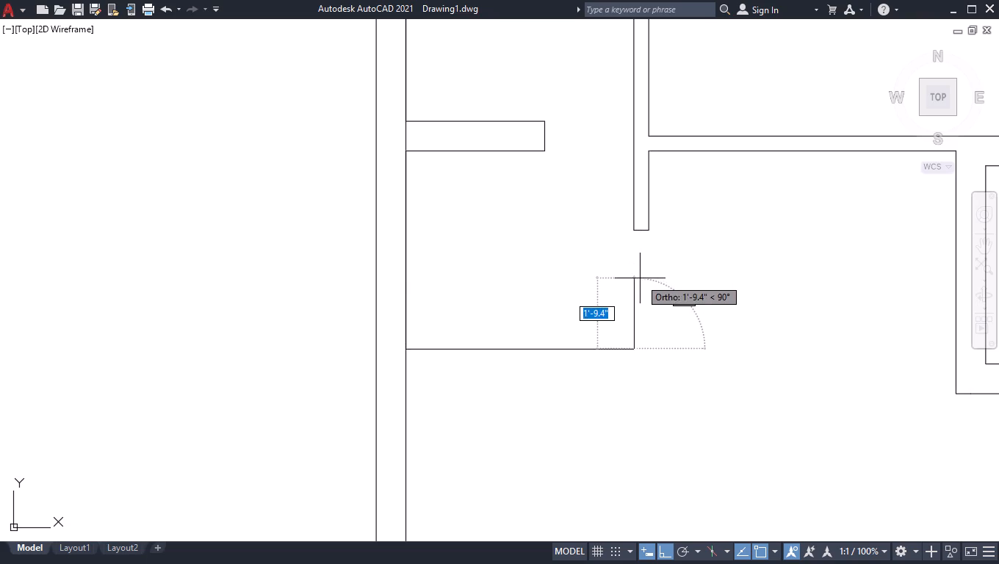
pyautogui.write("1'")
pyautogui.press('Return')
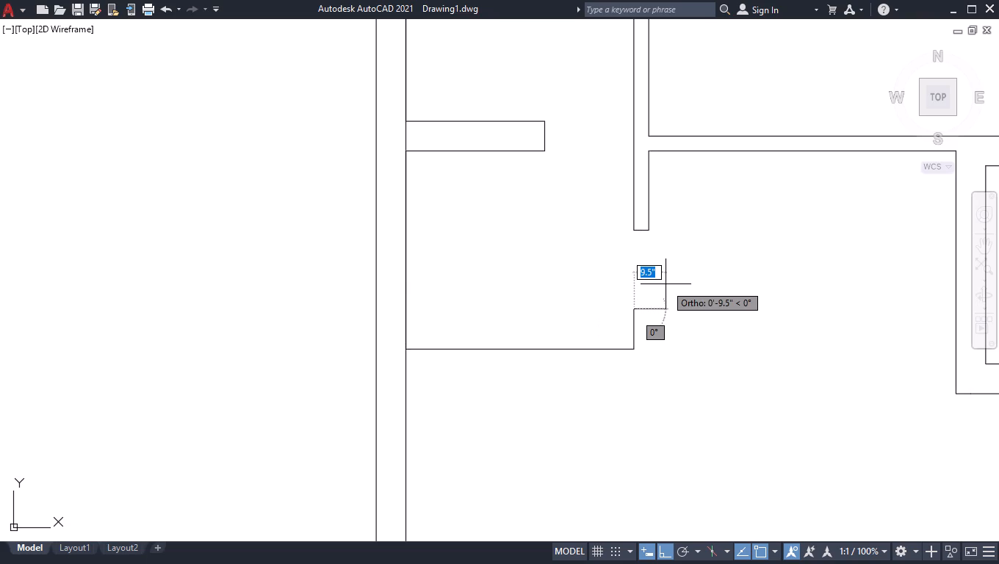
pyautogui.write('4.5')
pyautogui.press('Return')
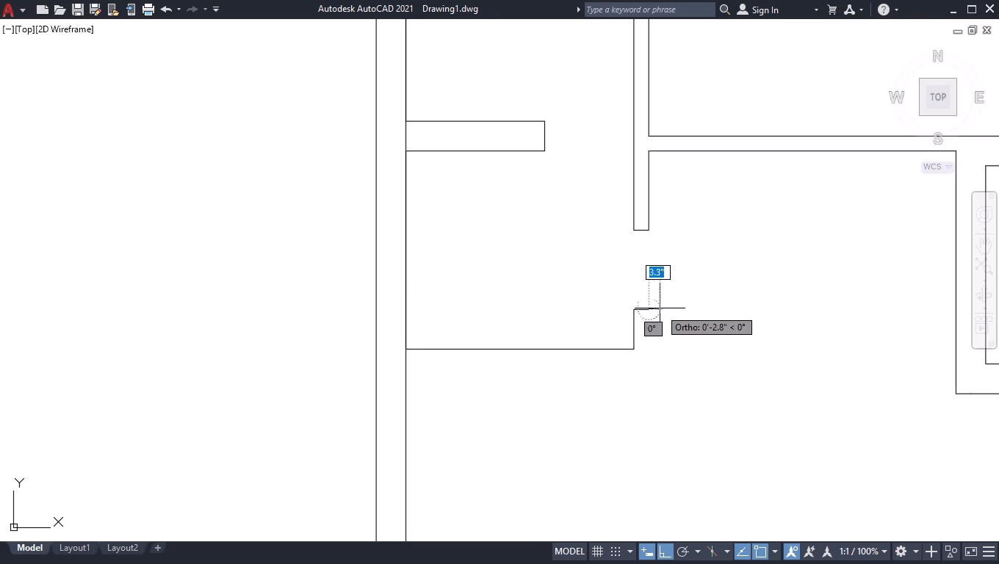
pyautogui.write("1'")
pyautogui.press('Return')
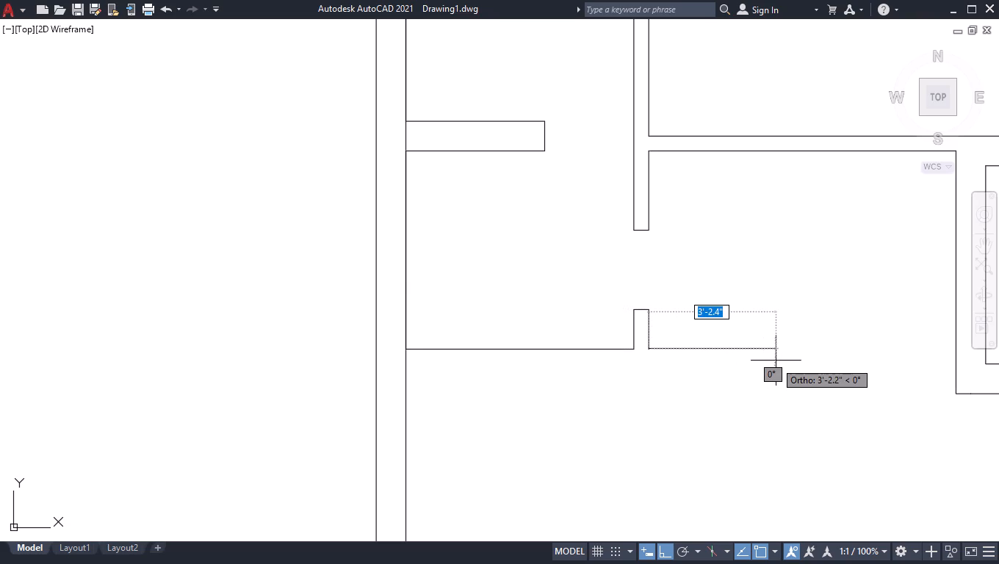
# Continue the wall 4'9" east of the stub, 4.5" south, and back west perpendicular to the exterior wall.
pyautogui.write("4'")
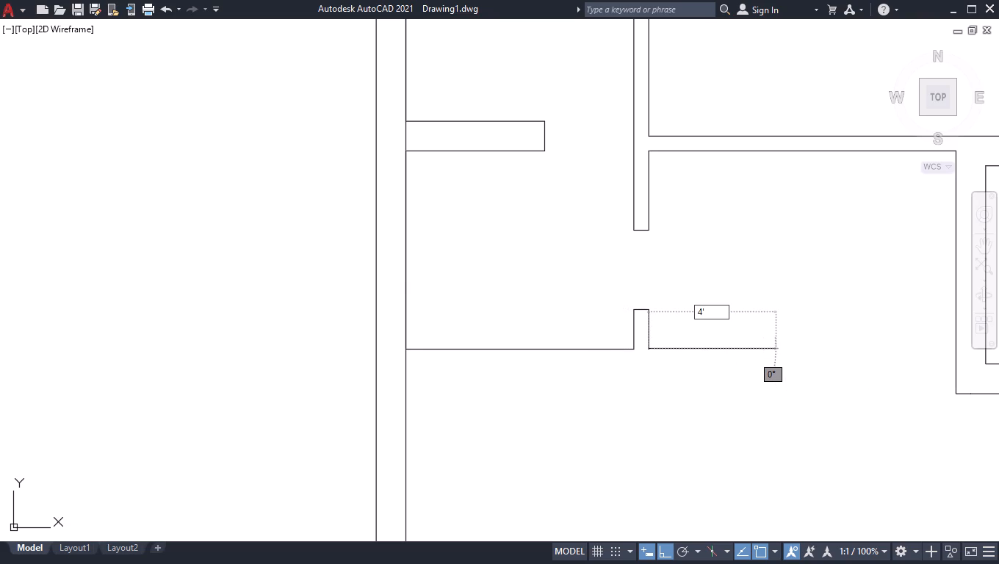
pyautogui.press('9')
pyautogui.press('Return')
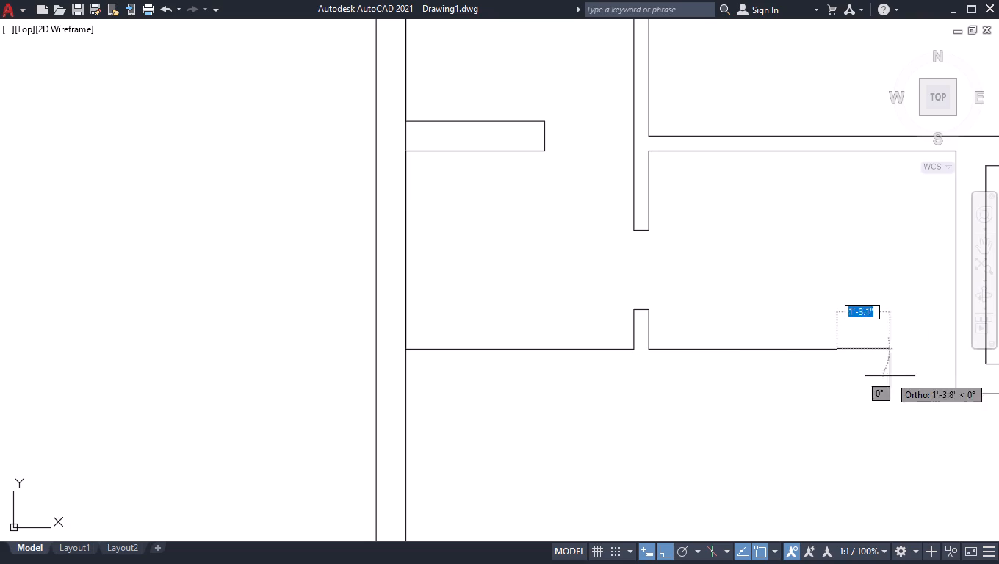
pyautogui.write('4.5')
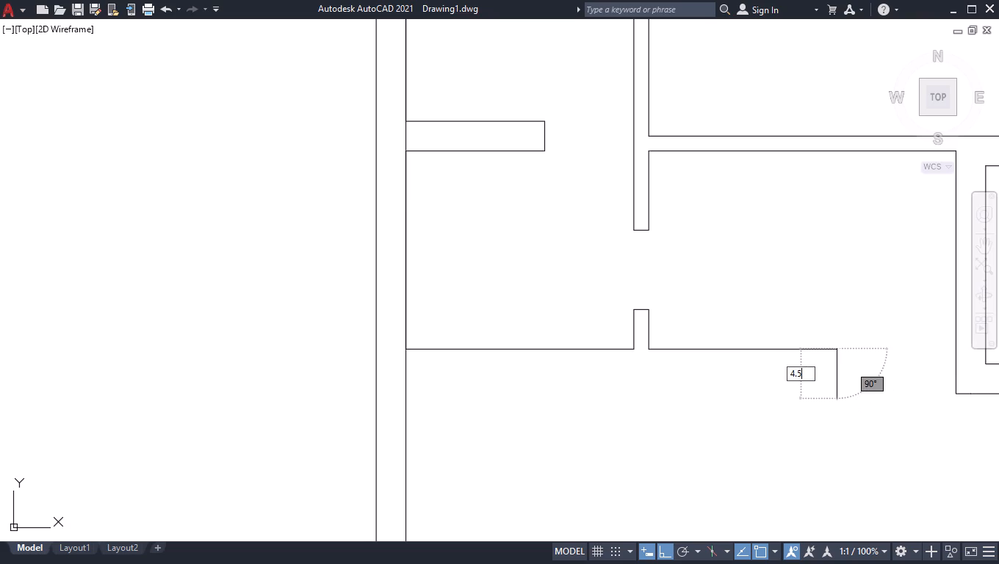
pyautogui.press('Return')
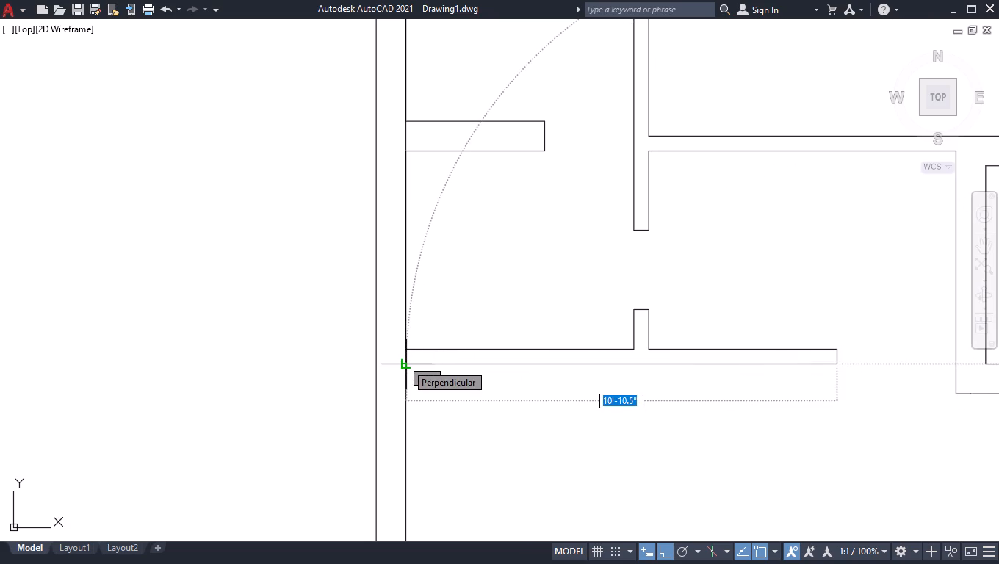
pyautogui.click(406, 364)
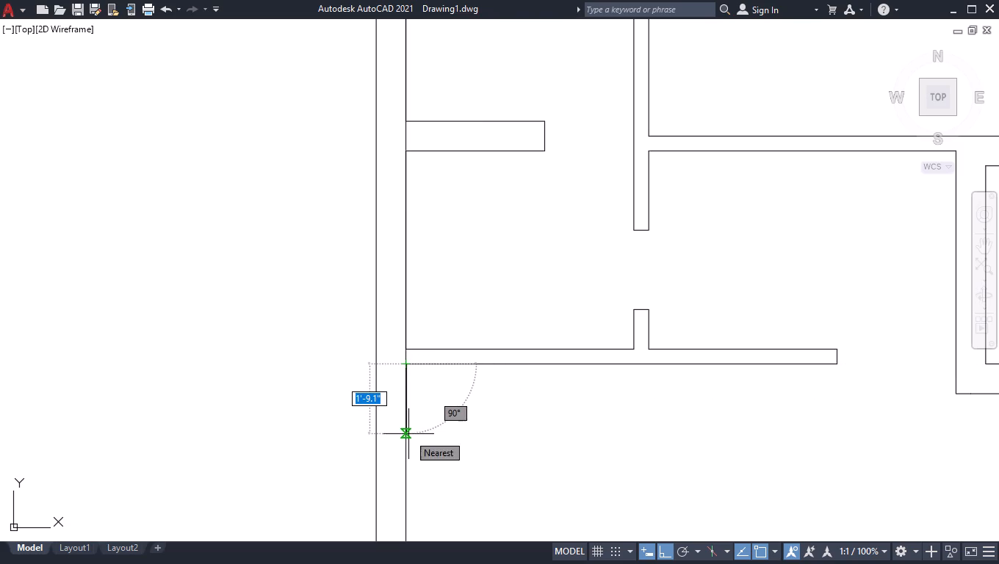
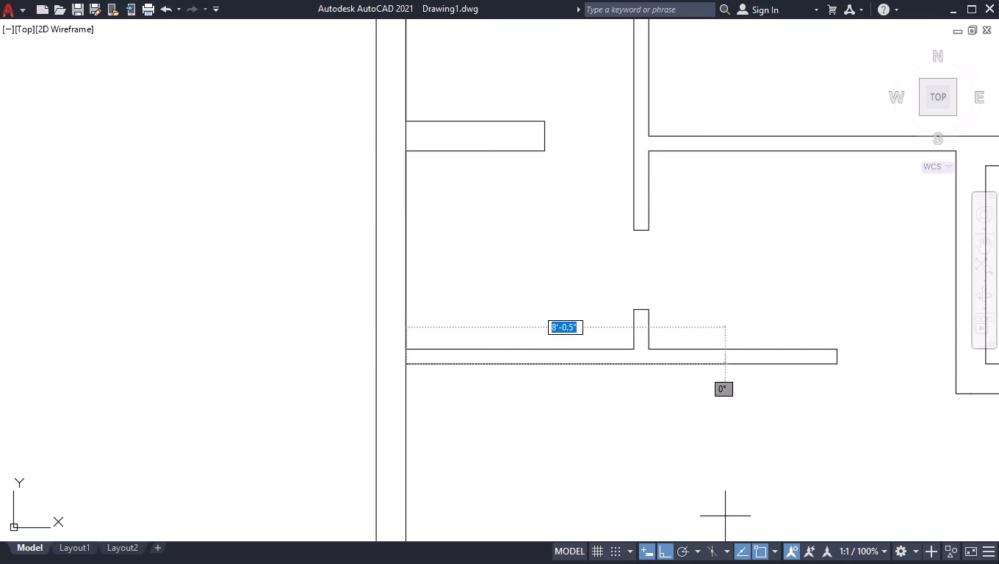
# Continue the line south along the west wall's inner face in segments of 1', 6", 3" and 1'9".
pyautogui.scroll(-1, 462, 151)
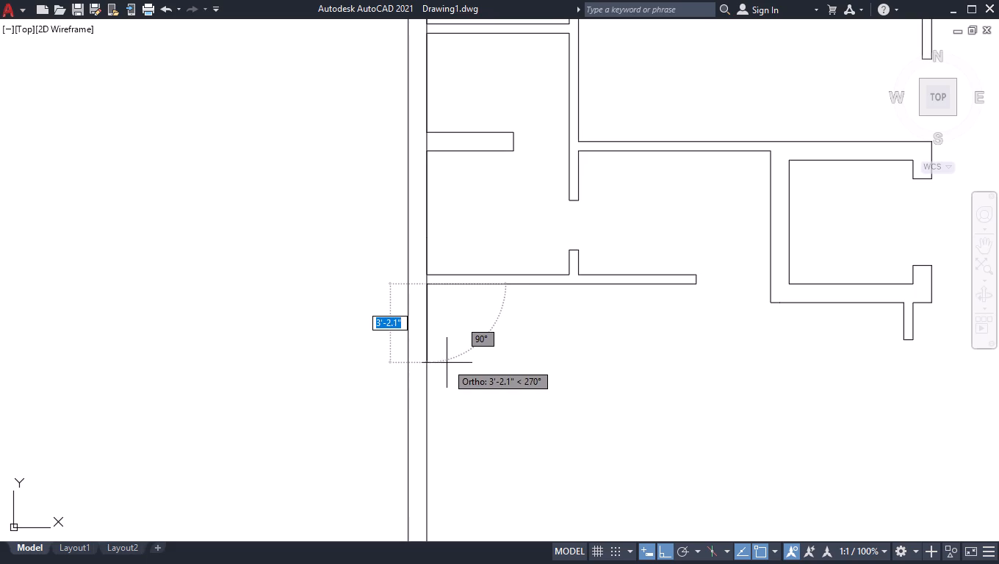
pyautogui.scroll(4, 448, 362)
pyautogui.scroll(-2, 444, 398)
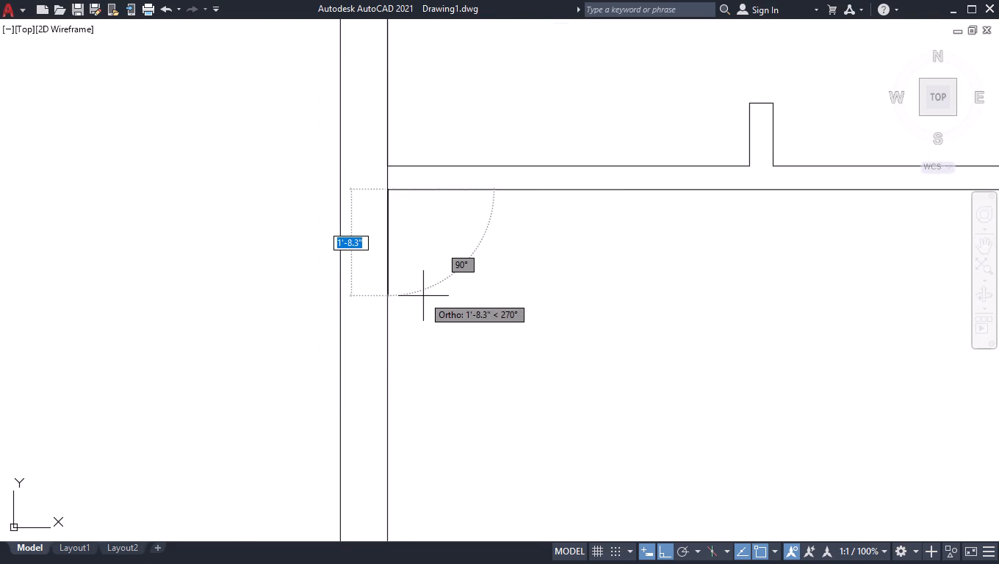
pyautogui.write('1;')
pyautogui.press('BackSpace')
pyautogui.press("'")
pyautogui.press('Return')
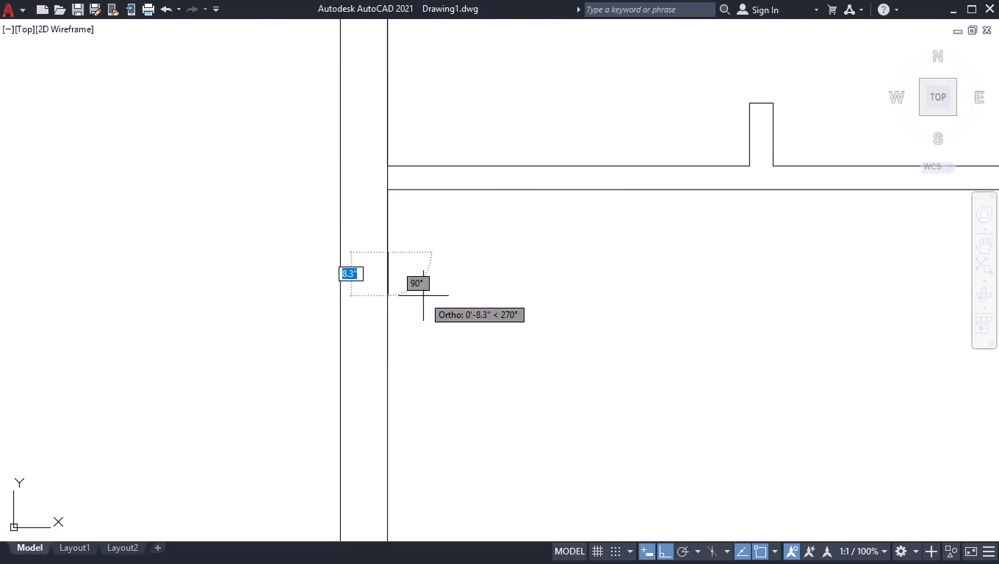
pyautogui.press('6')
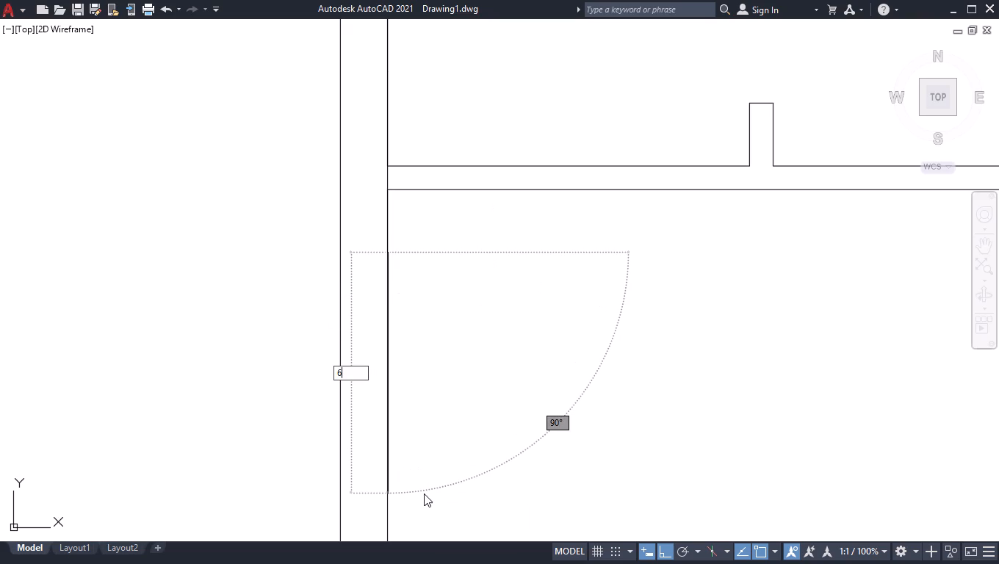
pyautogui.press('Return')
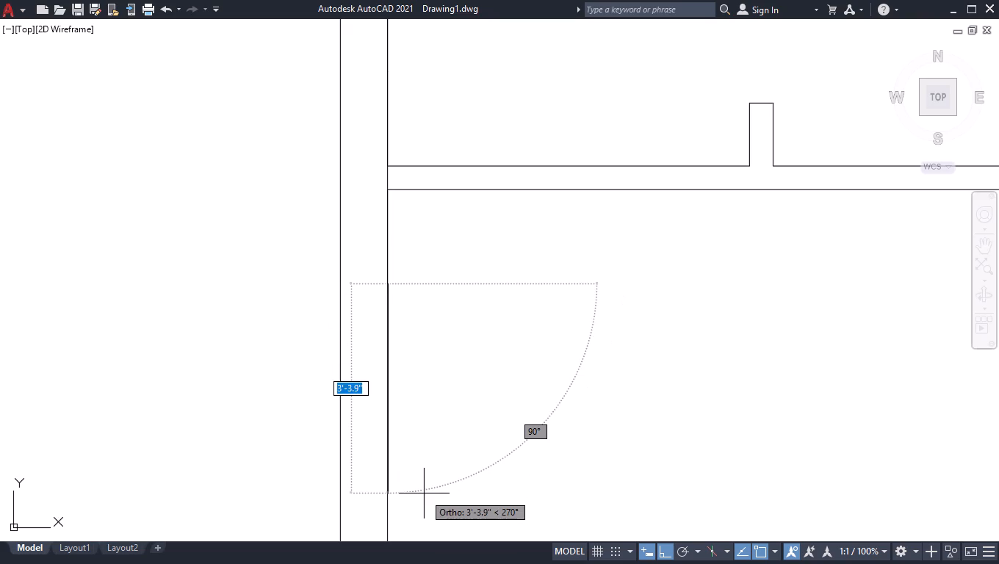
pyautogui.press('3')
pyautogui.press('Return')
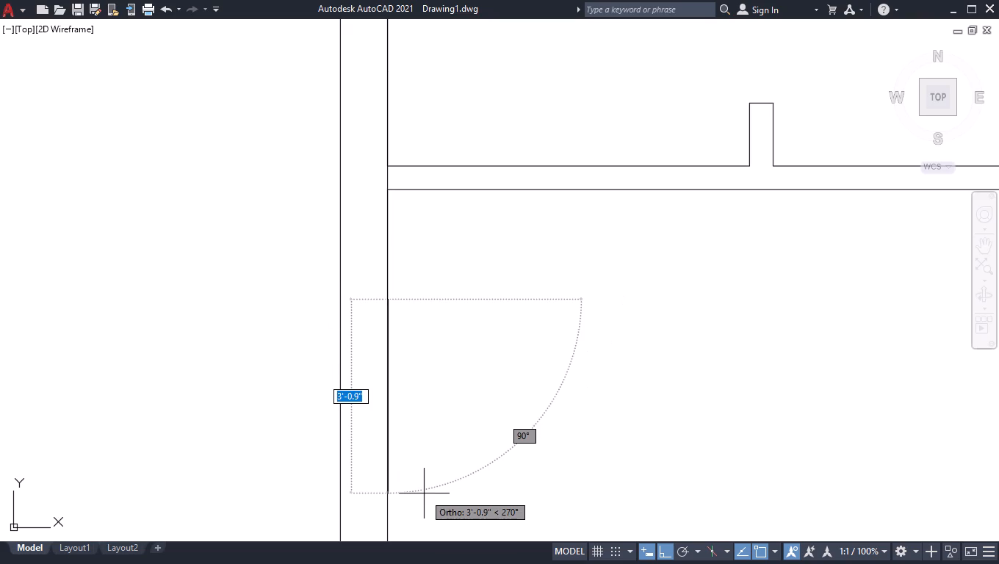
pyautogui.write("1'")
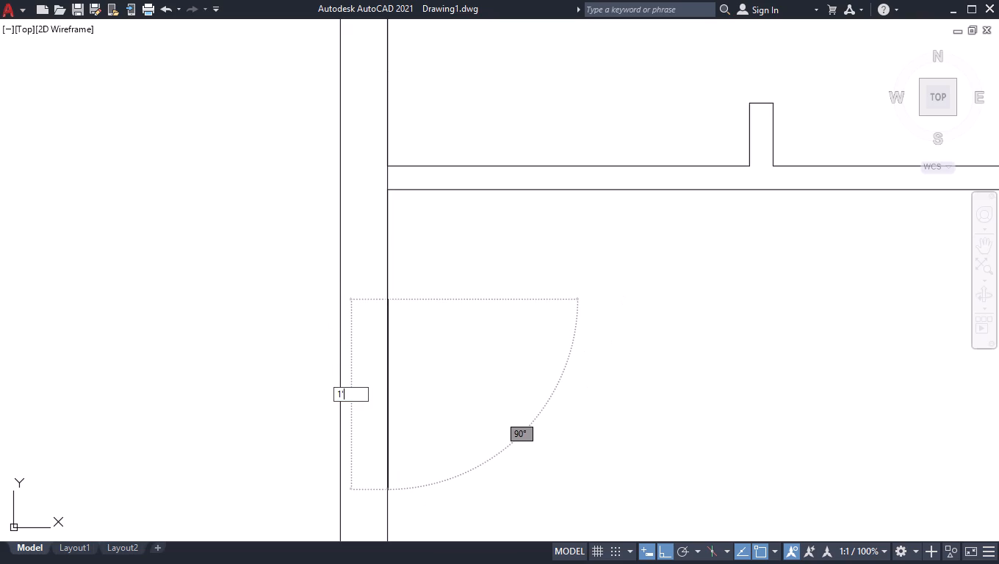
pyautogui.press('9')
pyautogui.press('Return')
# Extend the line farther south along the west wall's inner face in segments of 7'6" and 1'.
pyautogui.scroll(-5, 468, 401)
pyautogui.scroll(4, 469, 457)
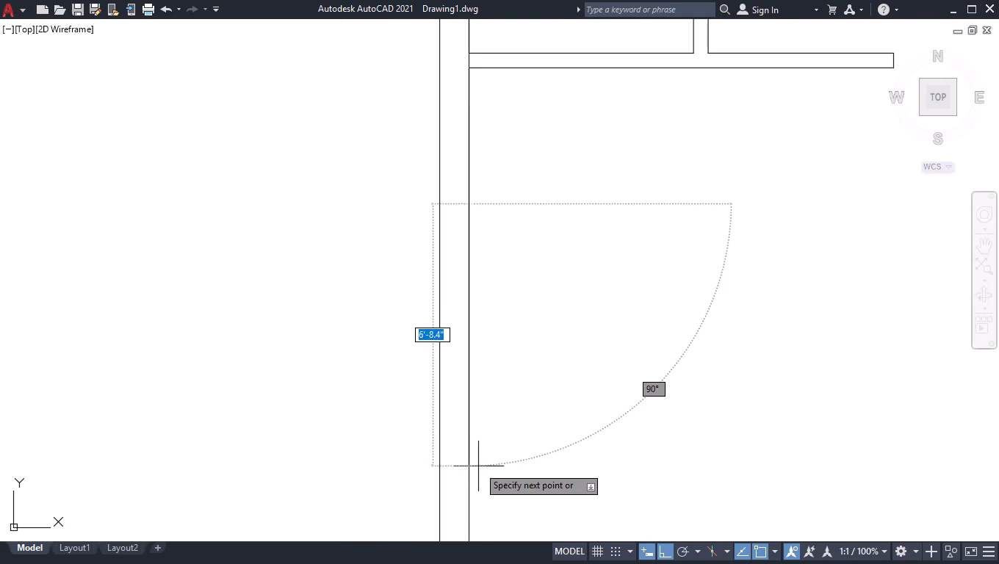
pyautogui.write("7'6")
pyautogui.press('Return')
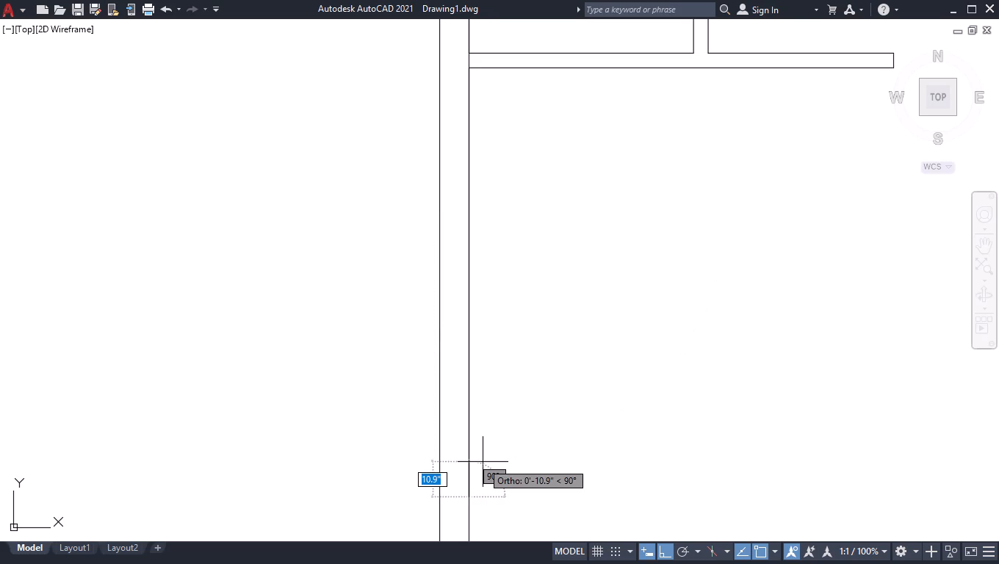
pyautogui.scroll(-3, 502, 449)
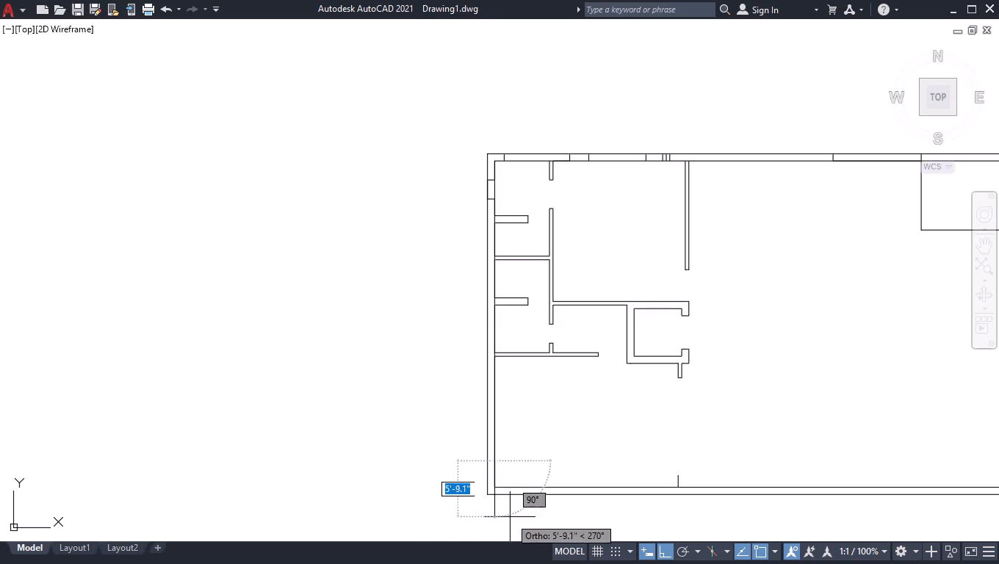
pyautogui.scroll(3, 509, 518)
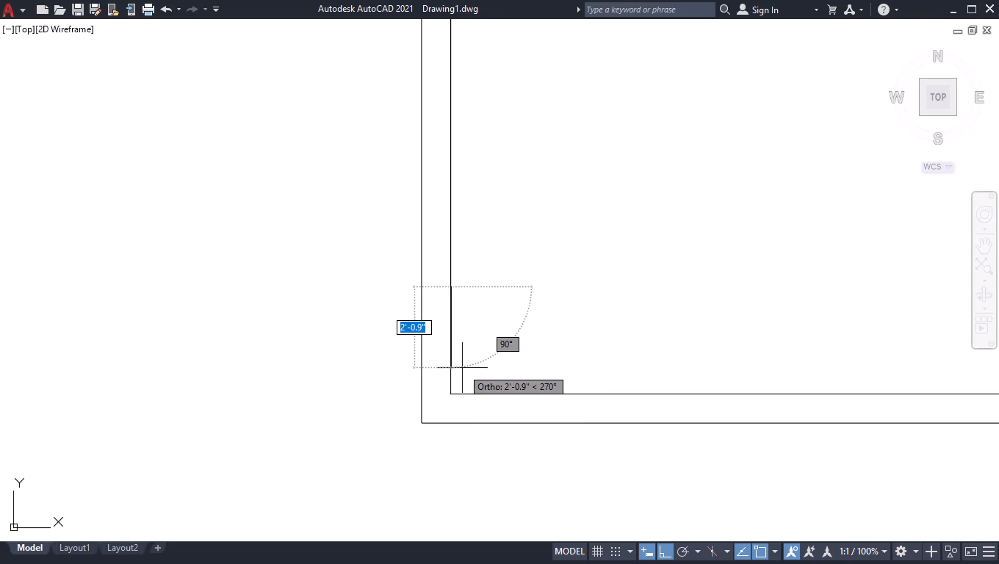
pyautogui.write("1'")
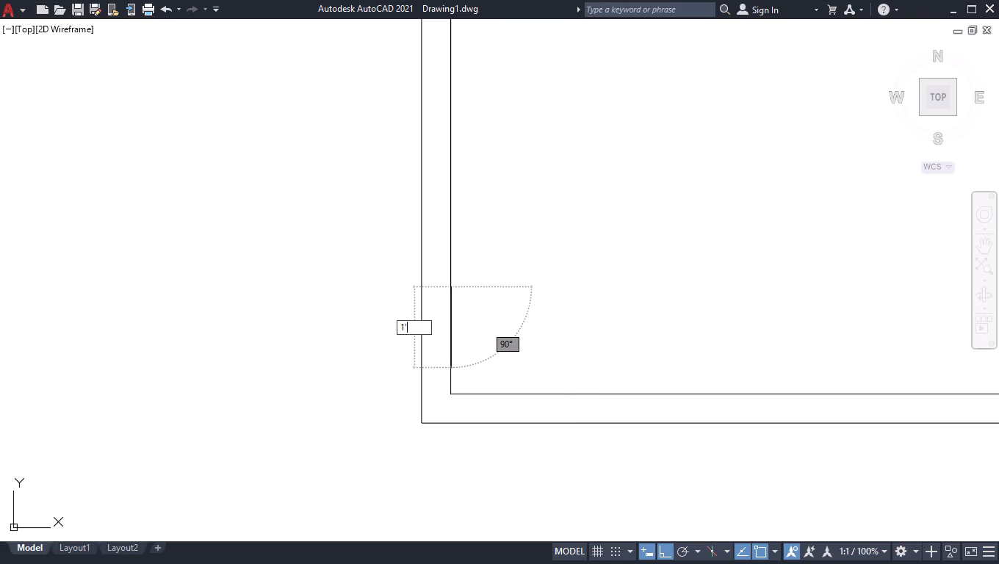
pyautogui.press('Return')
# Draw the line 54'3" east from there to the east wall's outer face.
pyautogui.scroll(-6, 630, 294)
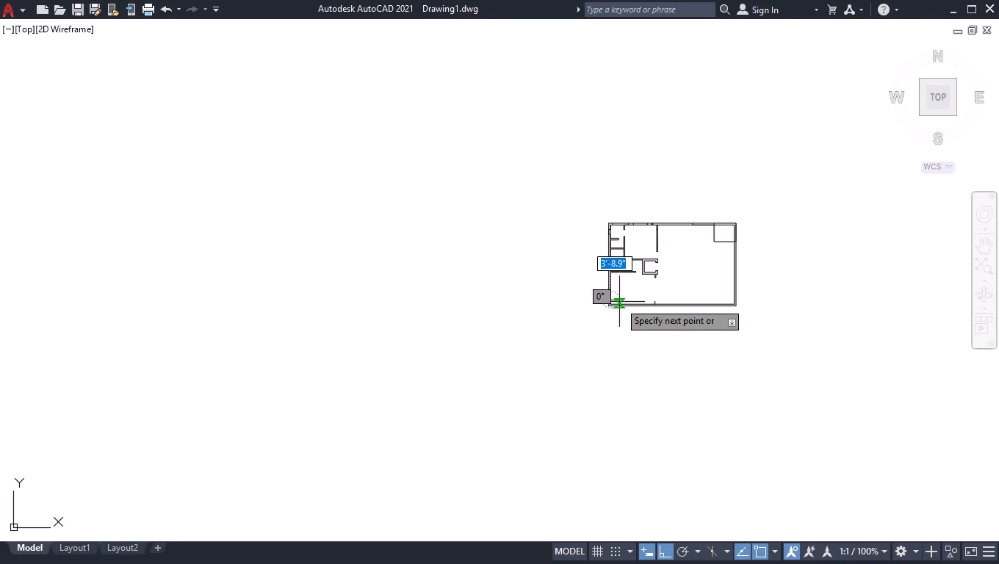
pyautogui.scroll(3, 735, 281)
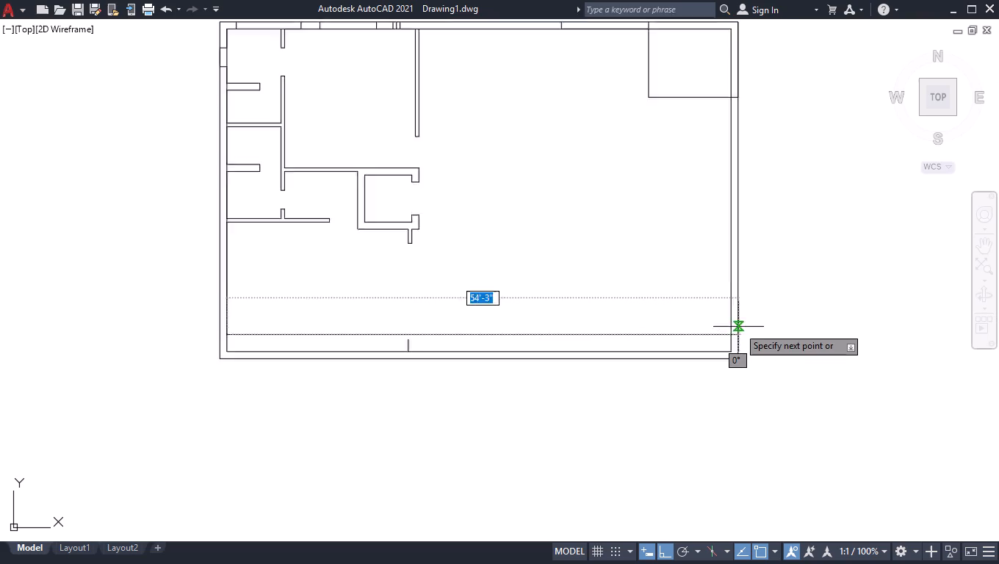
pyautogui.scroll(1, 738, 327)
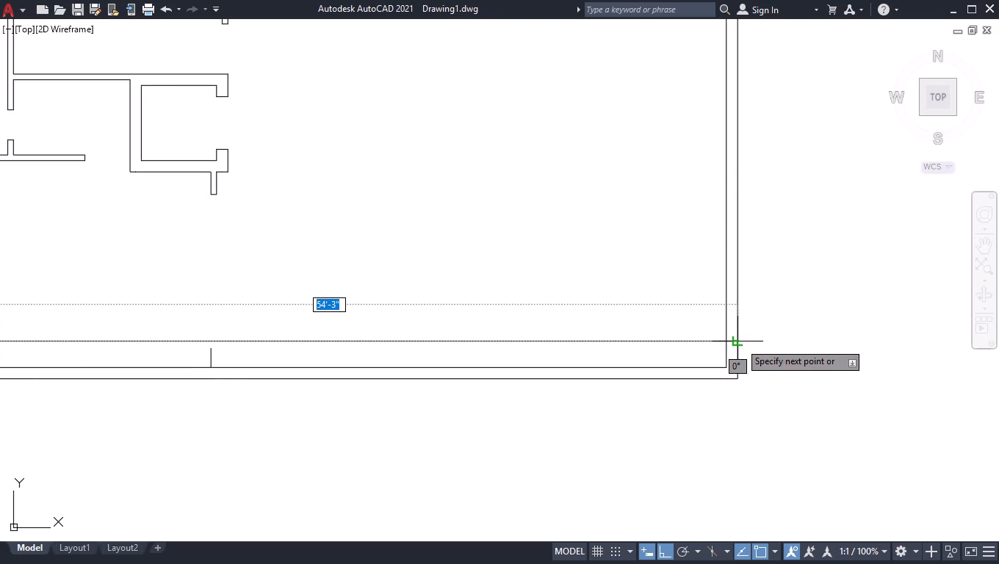
pyautogui.click(737, 342)
pyautogui.press('space')
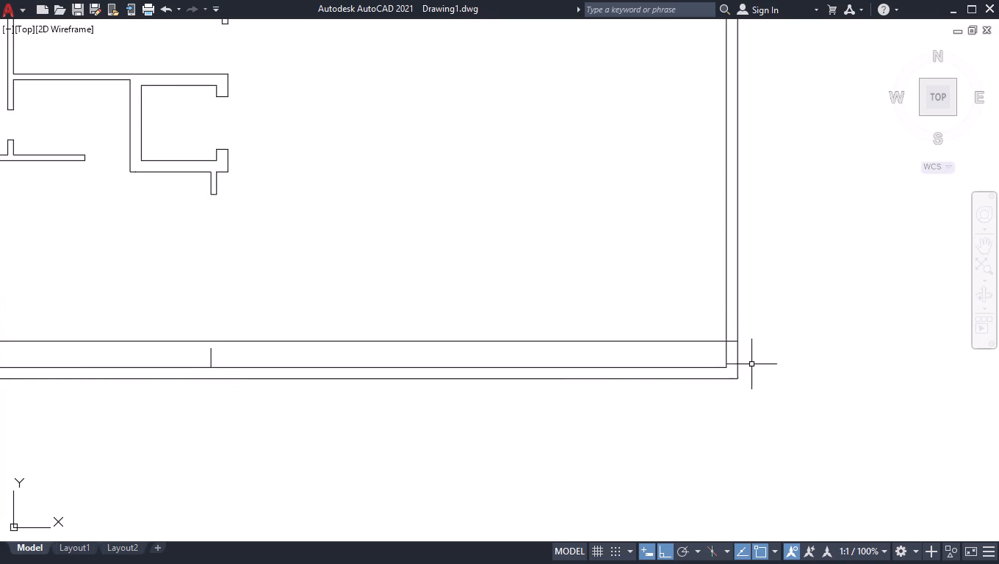
# Trim the east wall lines south of the new horizontal line and the eastern part of the old south wall.
pyautogui.write('tr')
pyautogui.press('Return')
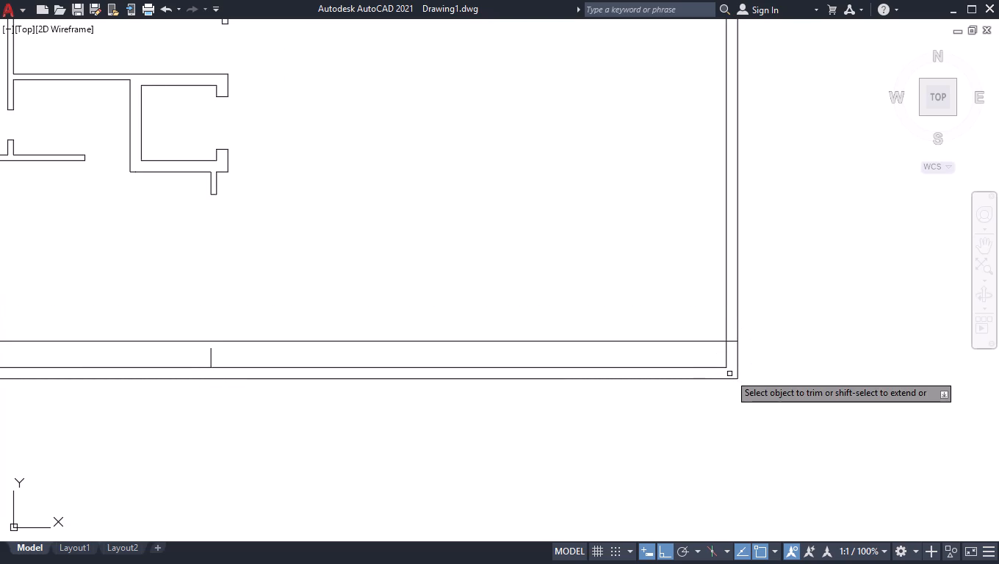
pyautogui.click(753, 352)
pyautogui.doubleClick(657, 362)
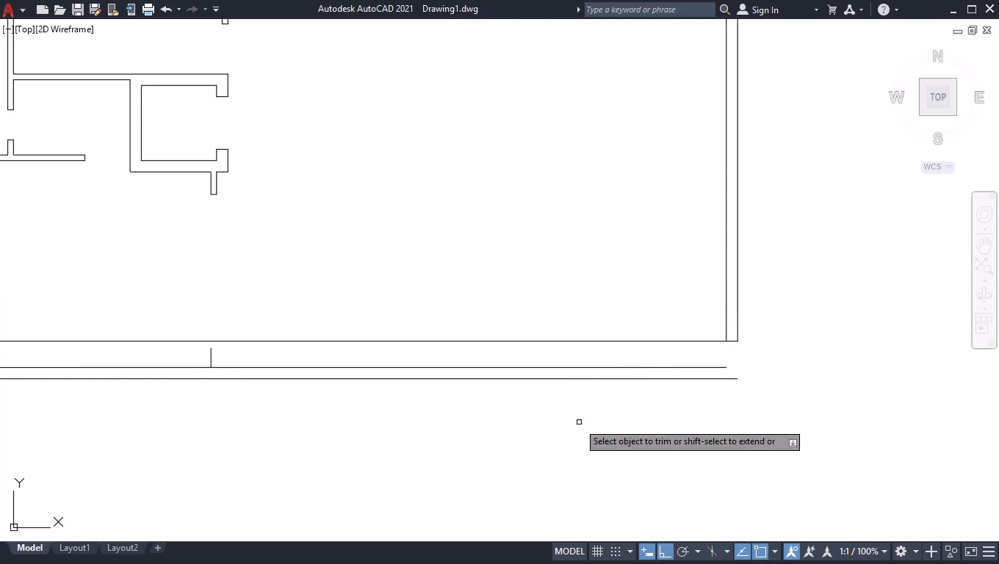
pyautogui.click(639, 347)
pyautogui.click(586, 391)
# Trim away the remaining old south wall lines, the short vertical leftover, and the west wall's inner face south of the new line.
pyautogui.scroll(-3, 508, 382)
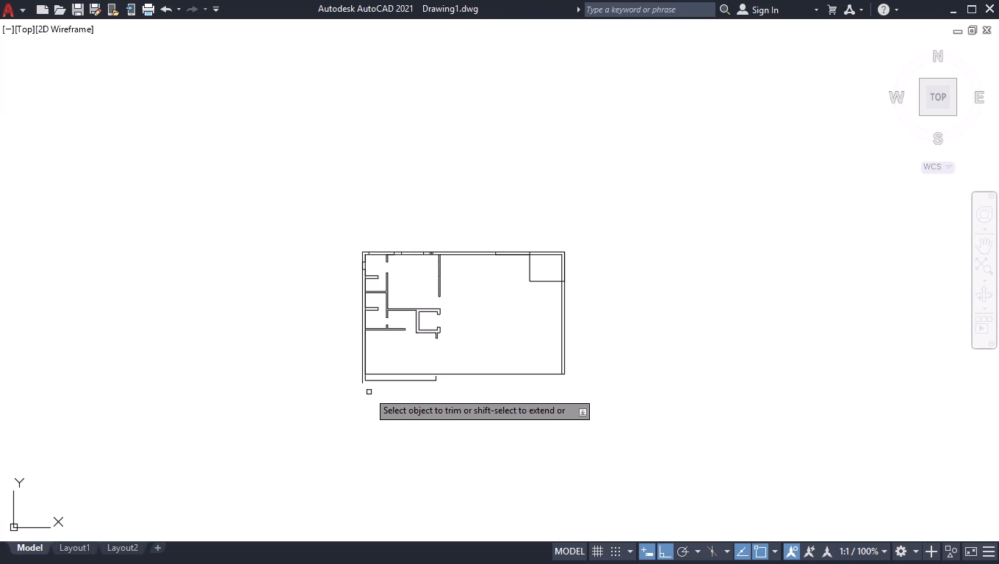
pyautogui.scroll(3, 365, 388)
pyautogui.click(408, 347)
pyautogui.click(378, 402)
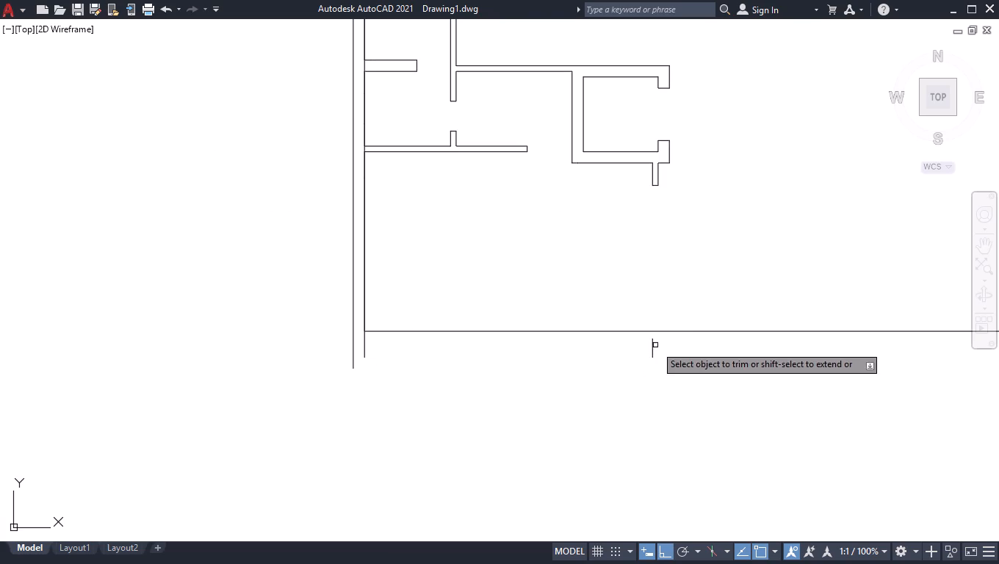
pyautogui.click(655, 345)
pyautogui.click(380, 350)
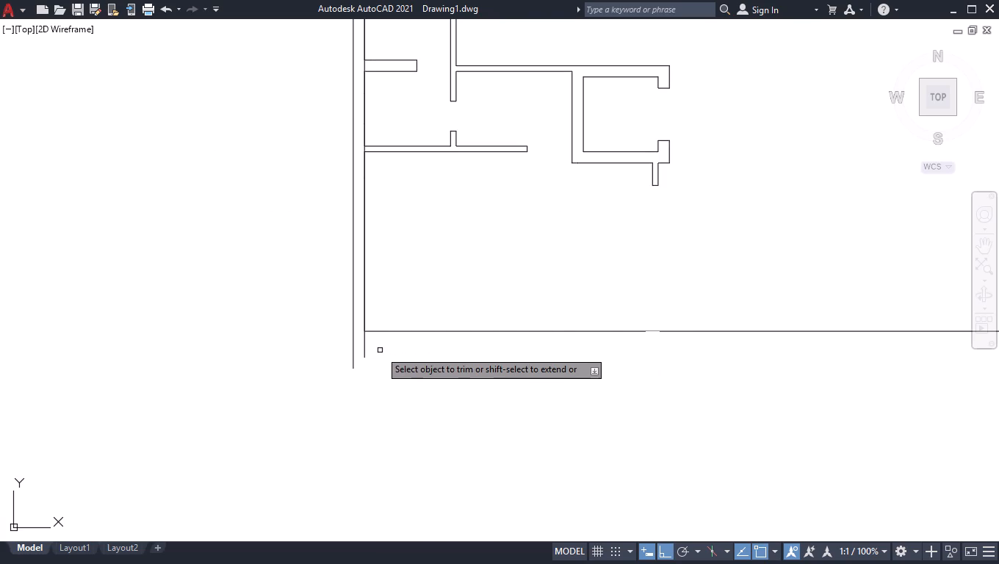
pyautogui.click(365, 347)
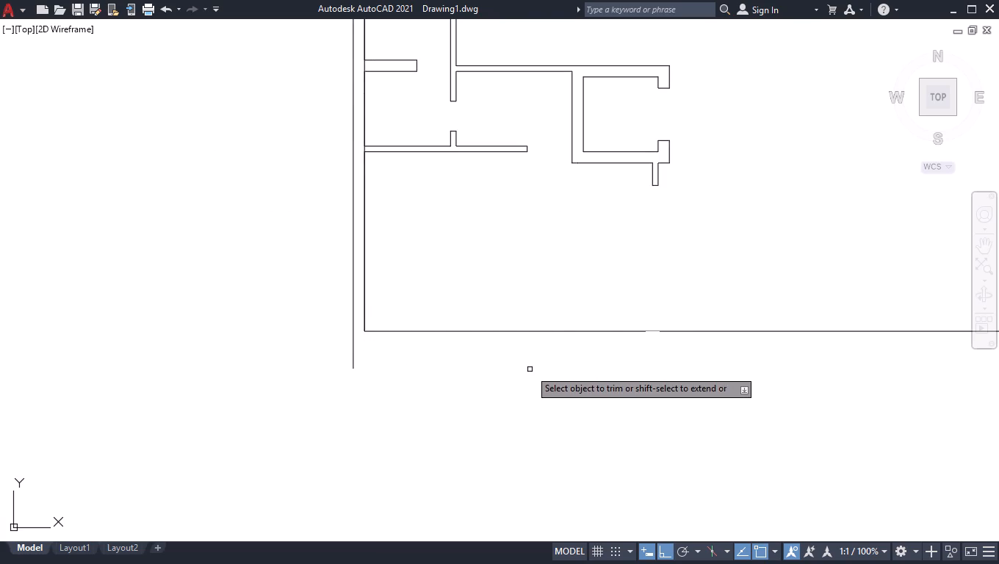
pyautogui.press('Return')
# Delete the overlapping duplicate segments along the west wall's inner face, from the window down to the new south wall line.
pyautogui.scroll(2, 665, 324)
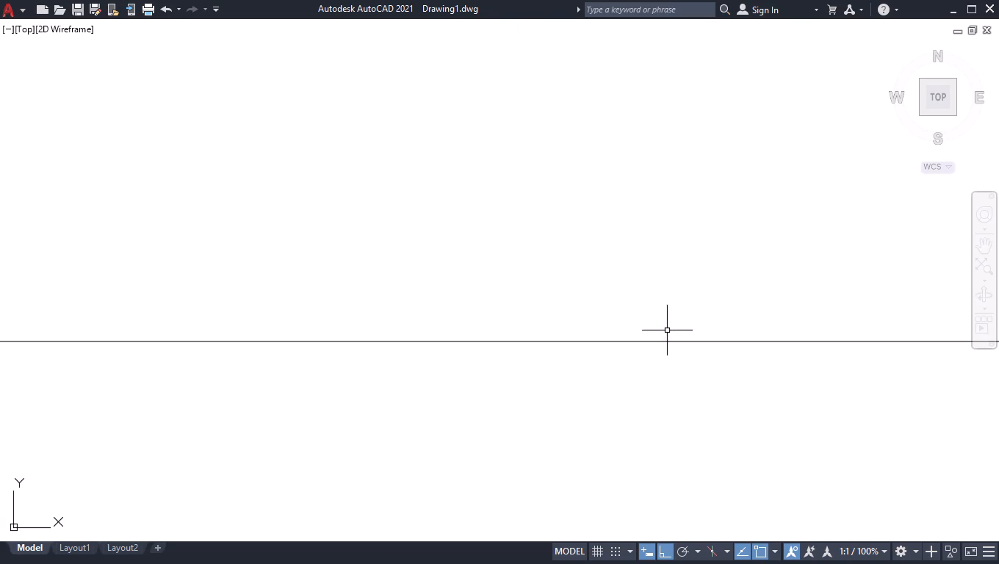
pyautogui.scroll(-3, 660, 338)
pyautogui.scroll(2, 671, 341)
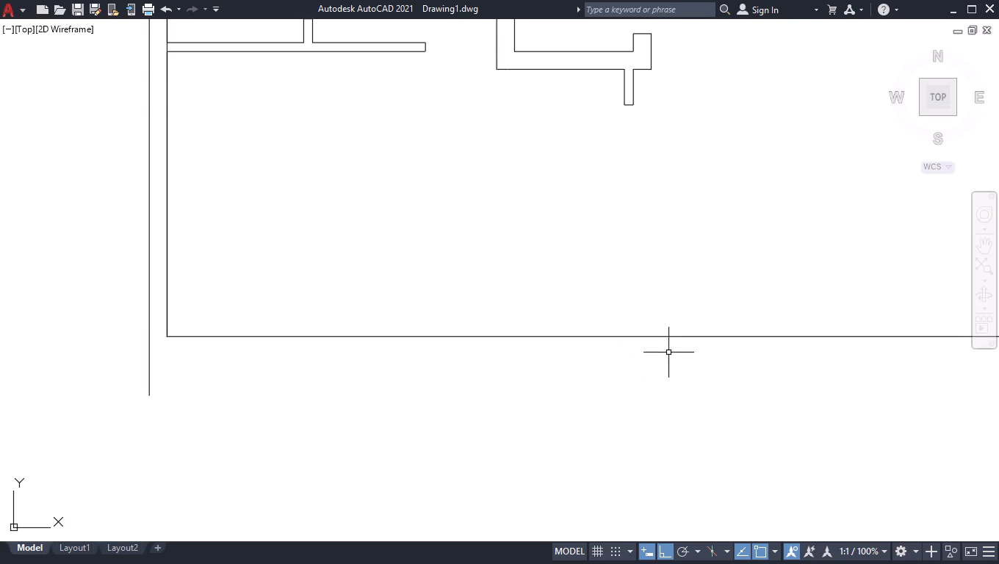
pyautogui.scroll(-2, 566, 347)
pyautogui.scroll(1, 469, 344)
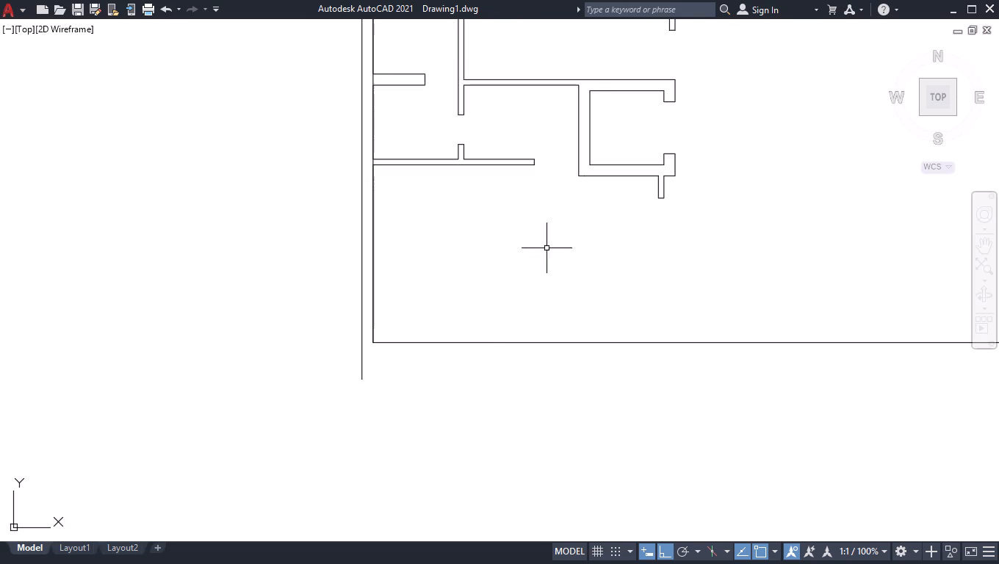
pyautogui.scroll(-2, 468, 228)
pyautogui.scroll(2, 441, 140)
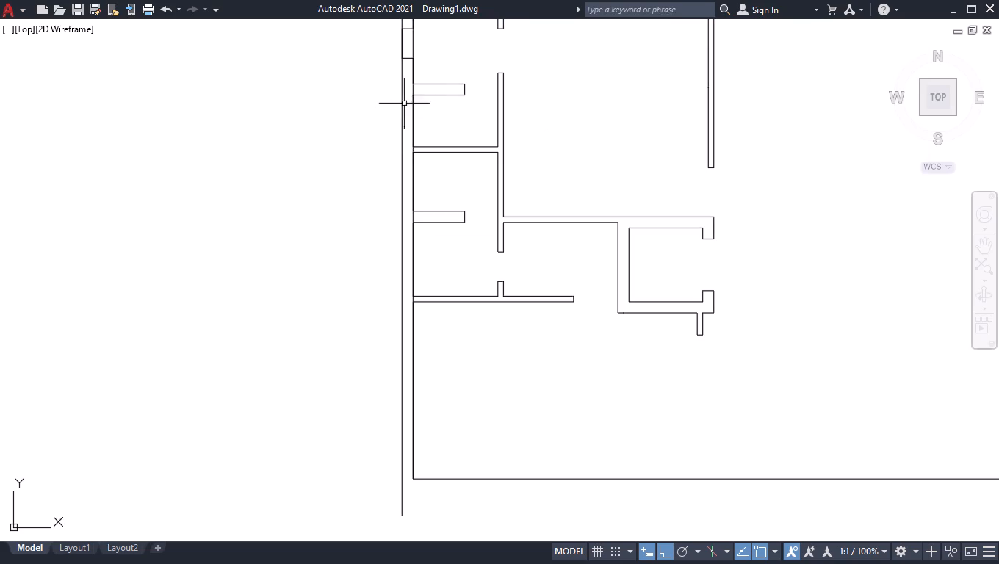
pyautogui.click(414, 71)
pyautogui.click(414, 124)
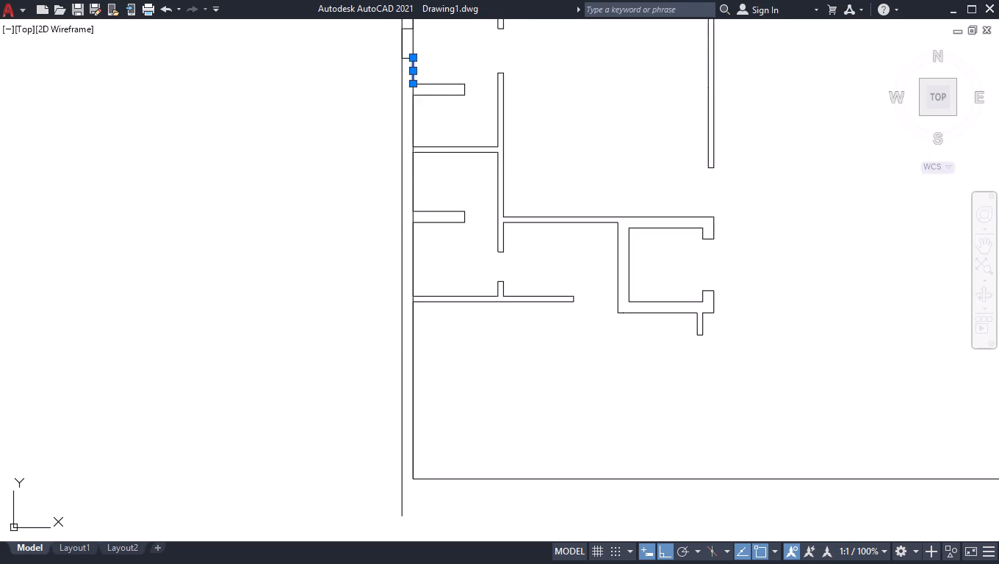
pyautogui.click(412, 181)
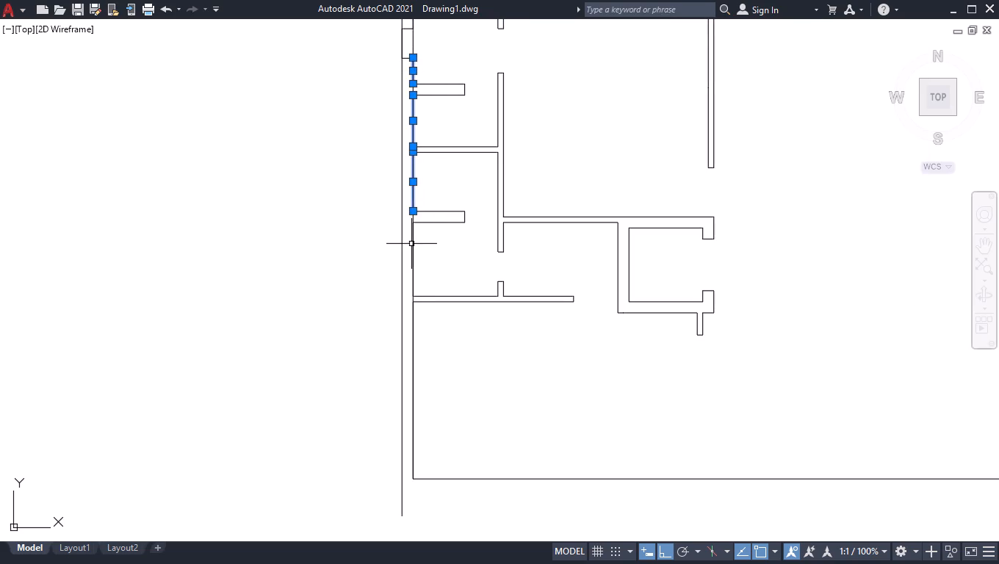
pyautogui.click(413, 245)
pyautogui.click(413, 284)
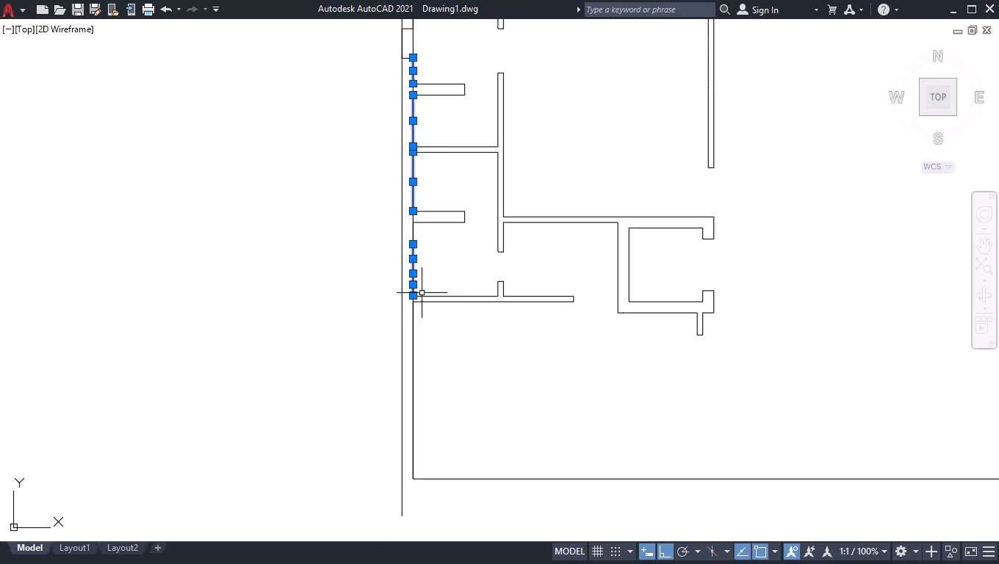
pyautogui.click(413, 231)
pyautogui.click(411, 317)
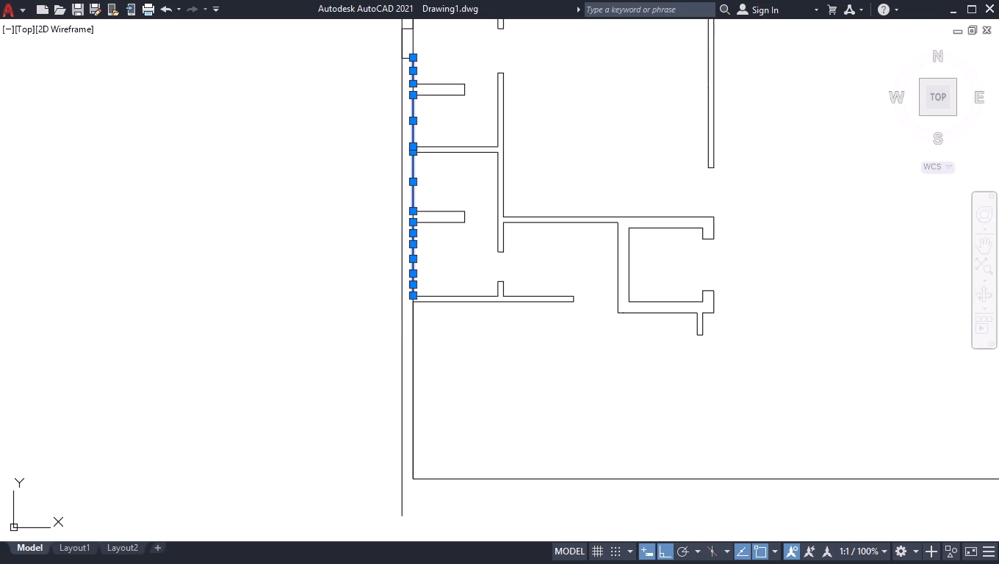
pyautogui.scroll(3, 411, 312)
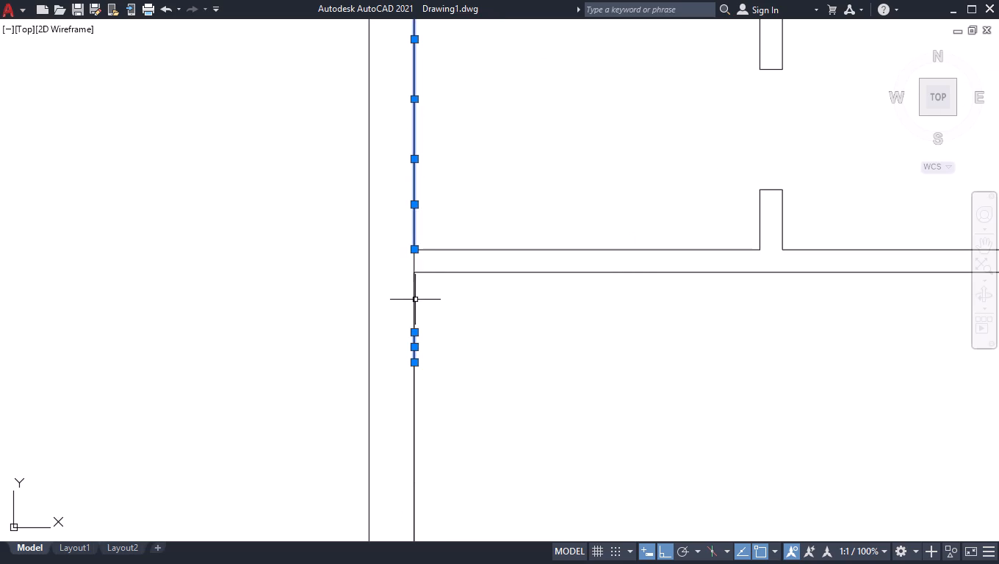
pyautogui.click(415, 300)
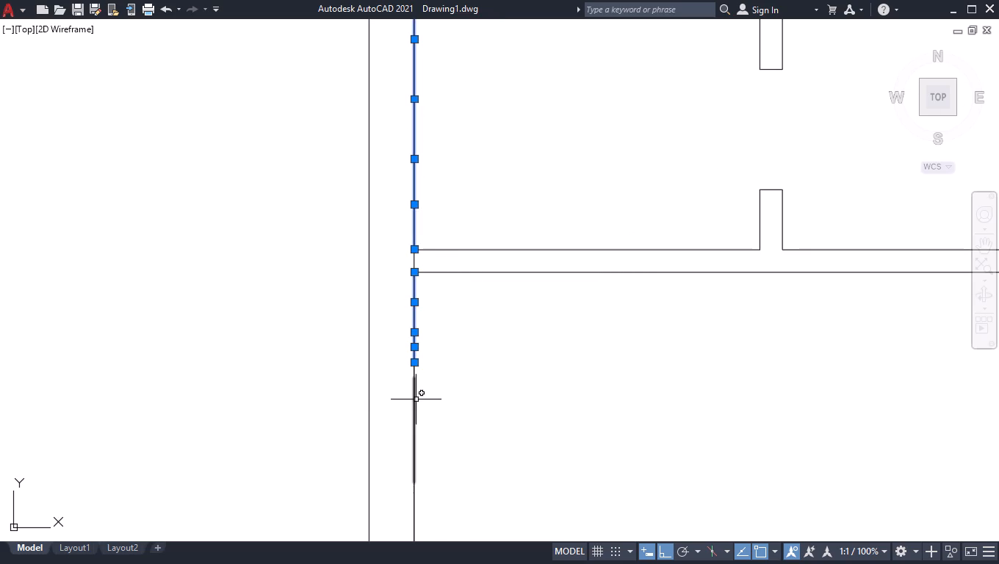
pyautogui.click(415, 400)
pyautogui.scroll(4, 414, 373)
pyautogui.click(410, 360)
pyautogui.scroll(1, 531, 322)
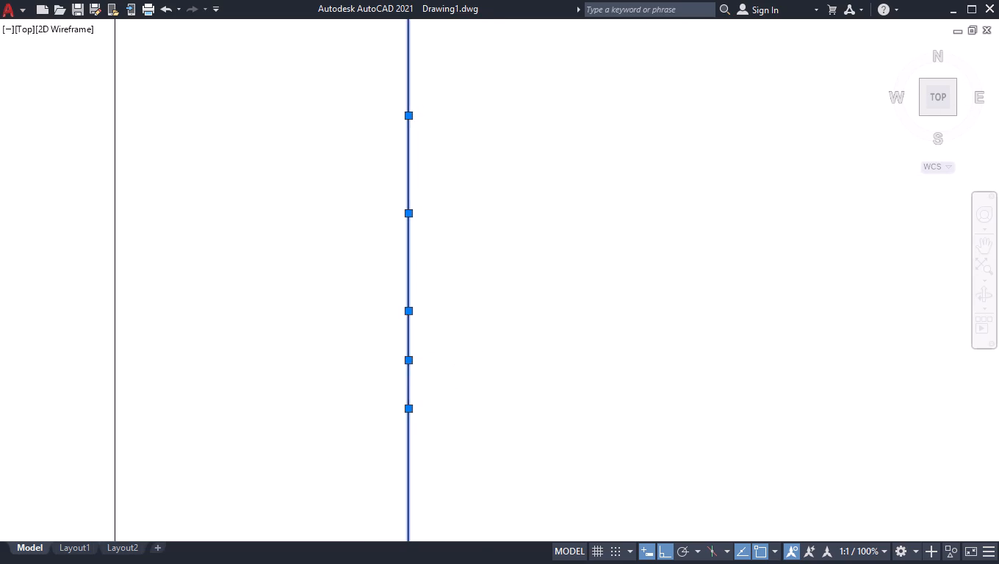
pyautogui.scroll(-4, 530, 322)
pyautogui.scroll(-2, 534, 395)
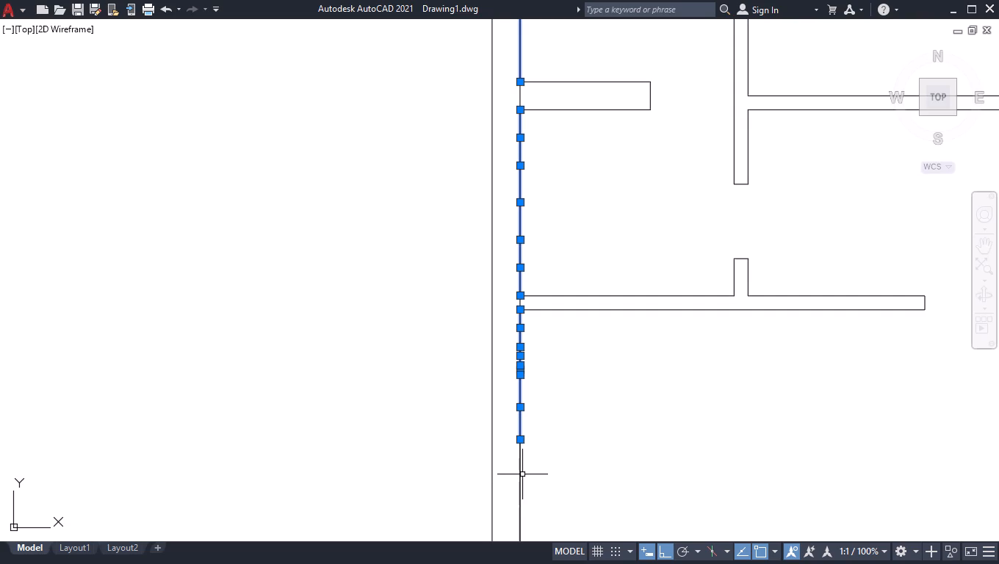
pyautogui.click(521, 476)
pyautogui.scroll(-2, 566, 319)
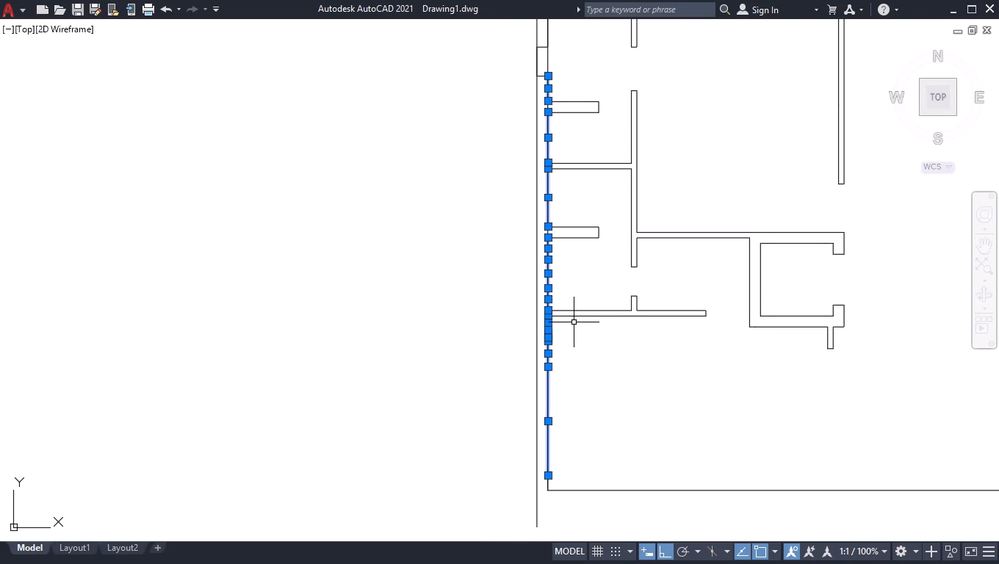
pyautogui.press('Delete')
pyautogui.click(548, 484)
pyautogui.press('Delete')
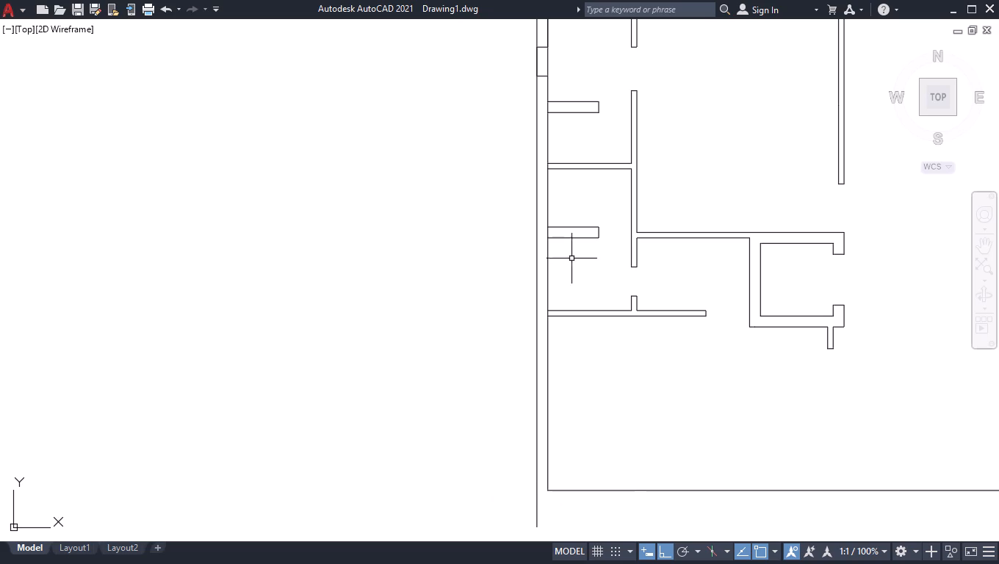
# Delete the duplicate lines on the outer face of the west wall opening and on the inner face north of it.
pyautogui.scroll(-2, 562, 239)
pyautogui.scroll(5, 571, 157)
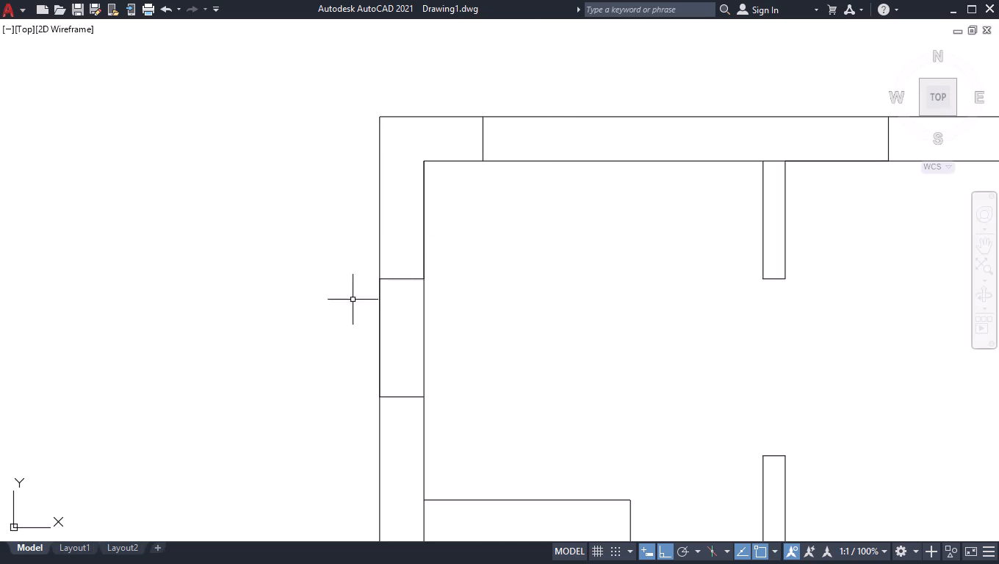
pyautogui.click(378, 309)
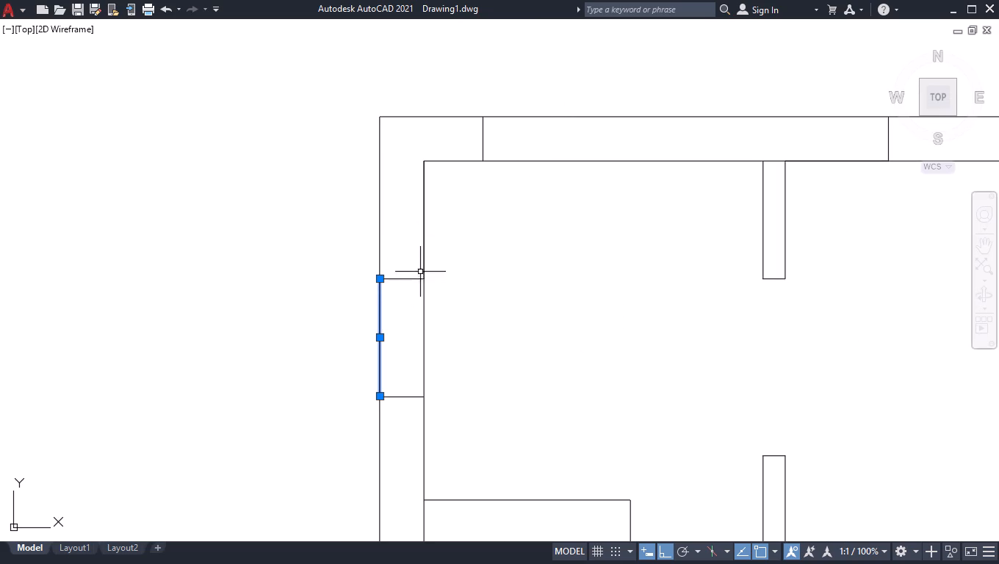
pyautogui.click(425, 264)
pyautogui.press('Delete')
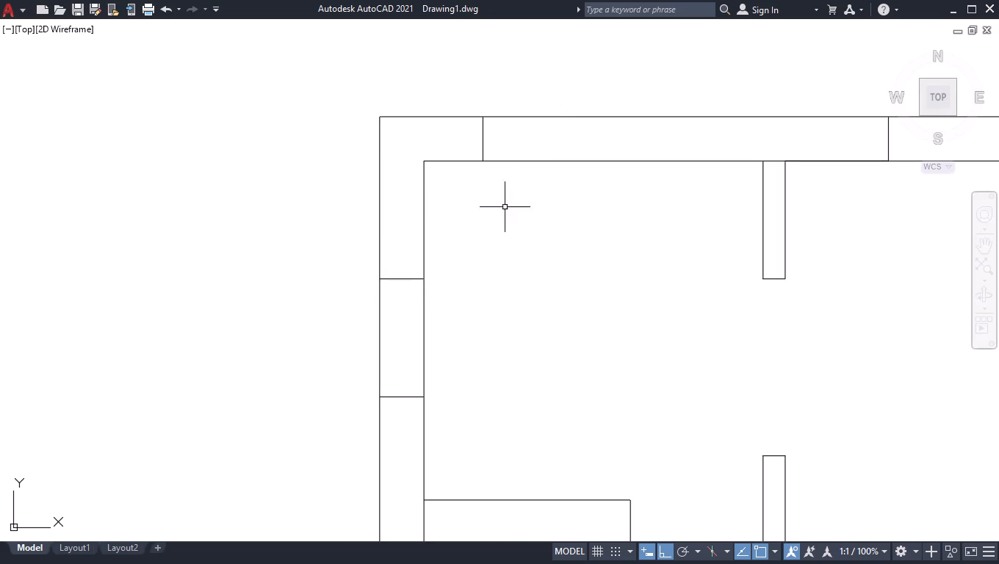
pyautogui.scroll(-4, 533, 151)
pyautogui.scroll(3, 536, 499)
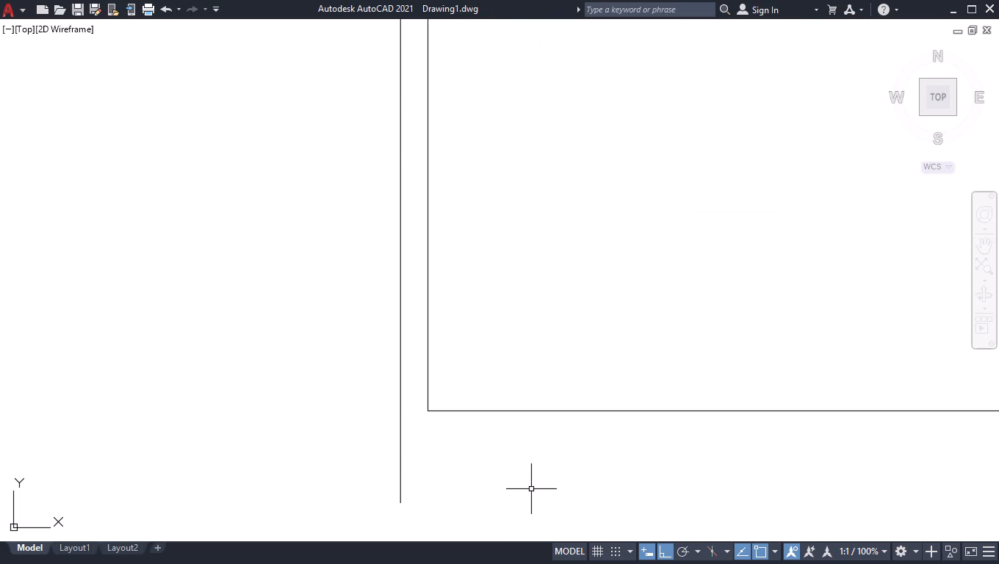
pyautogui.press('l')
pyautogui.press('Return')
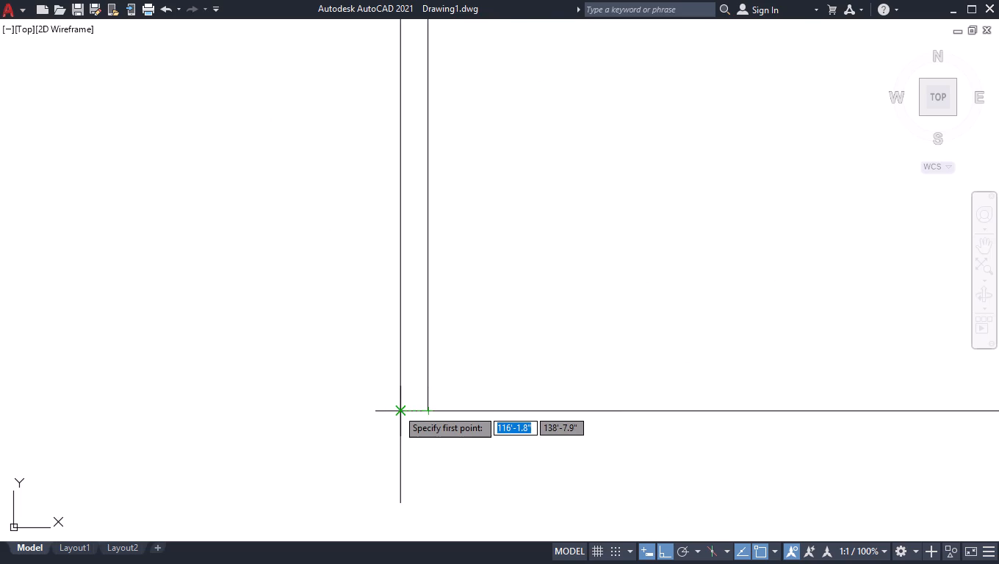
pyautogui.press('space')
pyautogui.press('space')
# Offset the south wall's inner line 9" southward to form the wall's outer face.
pyautogui.write('off')
pyautogui.press('Return')
pyautogui.press('9')
pyautogui.press('Return')
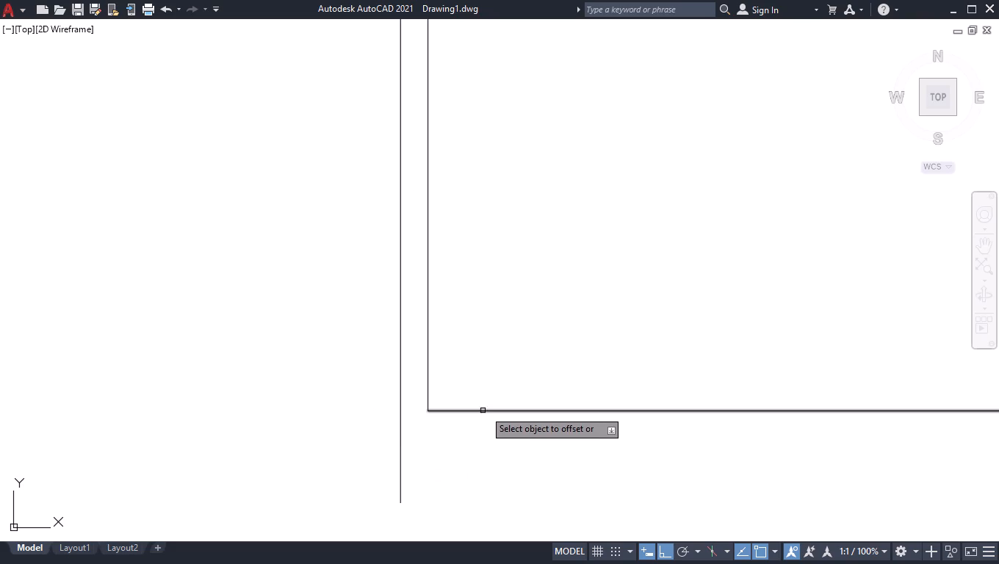
pyautogui.click(484, 409)
pyautogui.click(474, 461)
pyautogui.press('Return')
# Close the southwest corner by extending the south wall's outer line to the west wall and trimming the west wall's overhang.
pyautogui.write('ex')
pyautogui.press('Return')
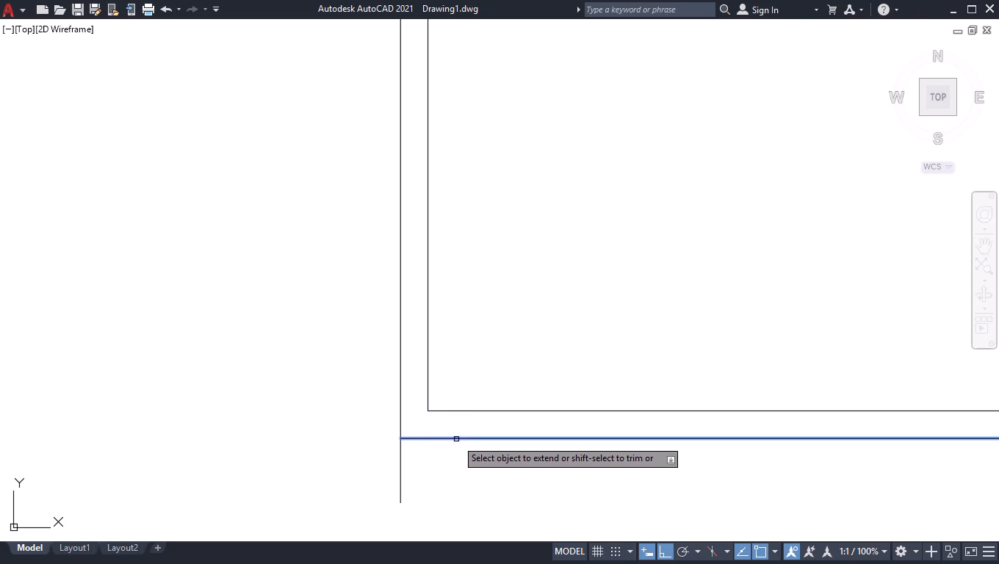
pyautogui.click(456, 438)
pyautogui.press('Return')
pyautogui.write('tr')
pyautogui.press('Return')
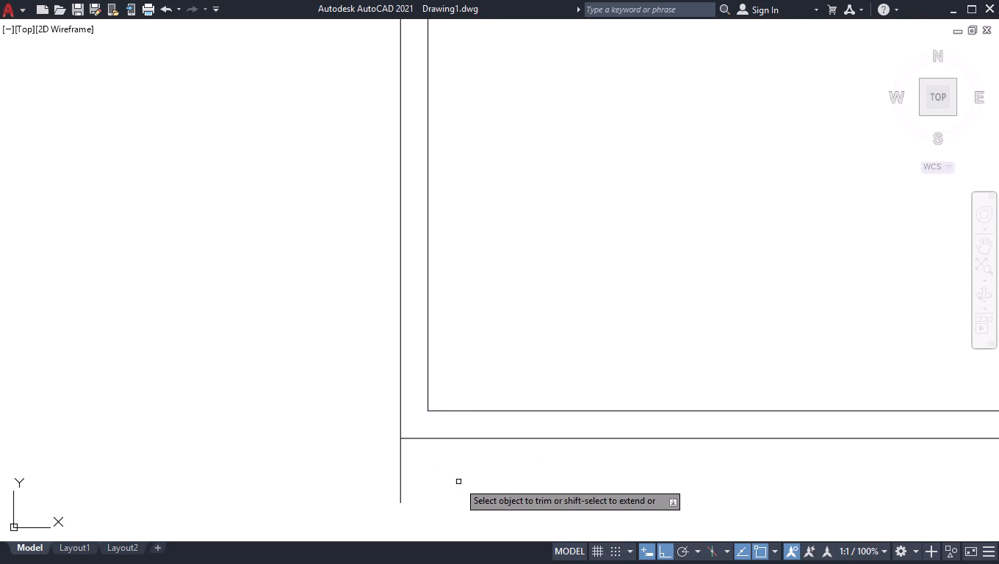
pyautogui.click(376, 482)
pyautogui.click(464, 482)
pyautogui.press('Return')
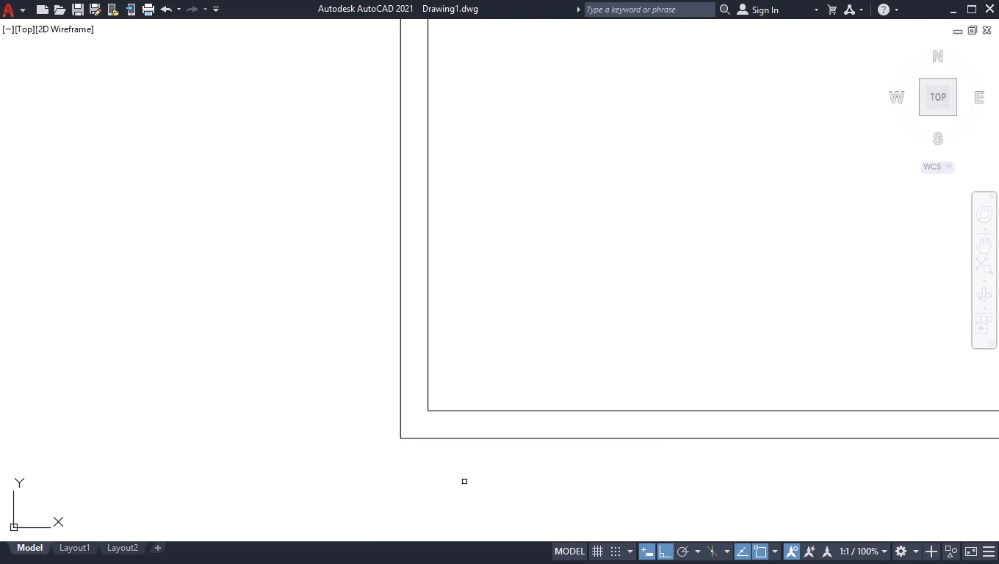
# Close the southeast corner: extend the east wall's outer face to the south outer line and trim the inner line crossing the wall.
pyautogui.scroll(-2, 490, 482)
pyautogui.scroll(-2, 464, 408)
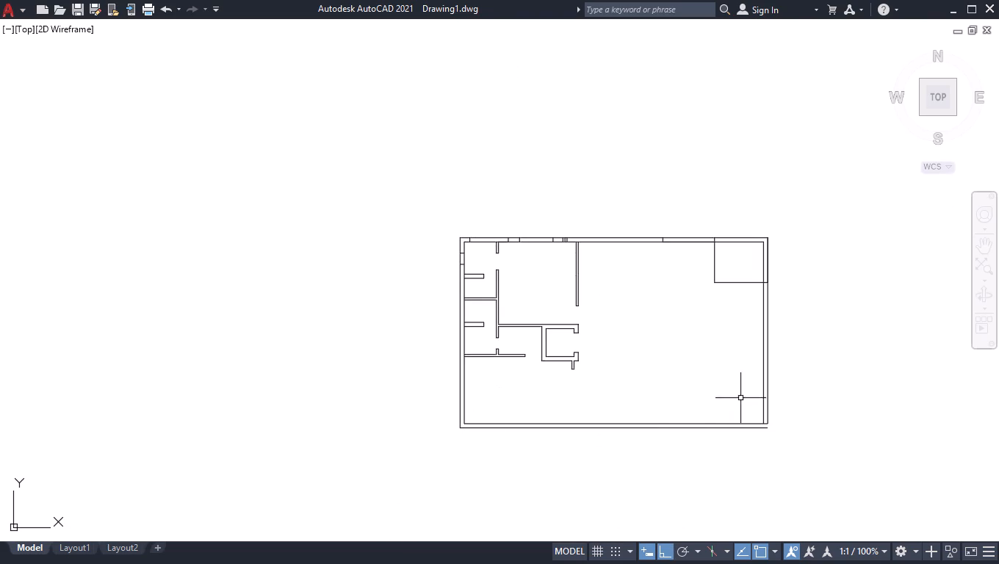
pyautogui.scroll(6, 768, 426)
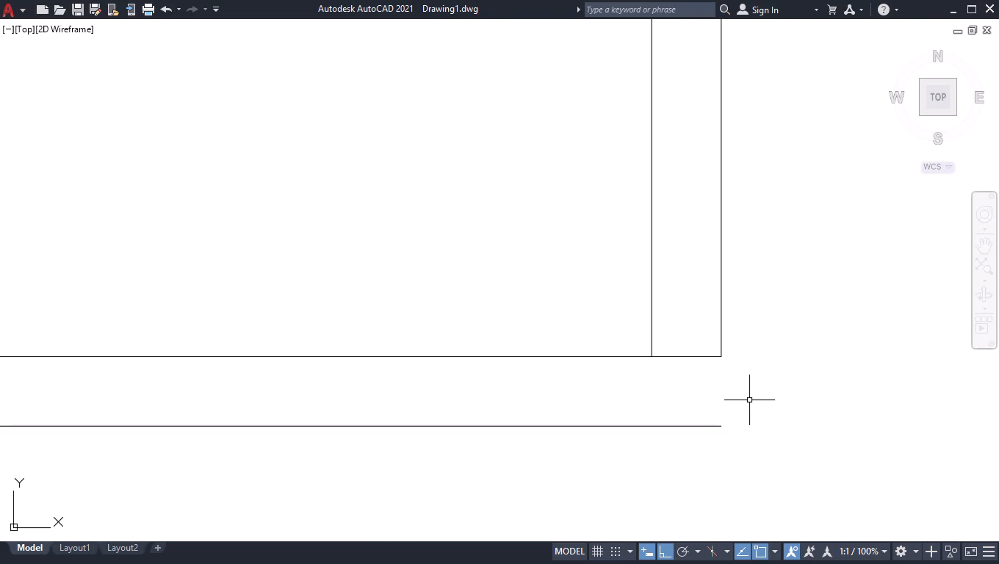
pyautogui.write('ex')
pyautogui.press('Return')
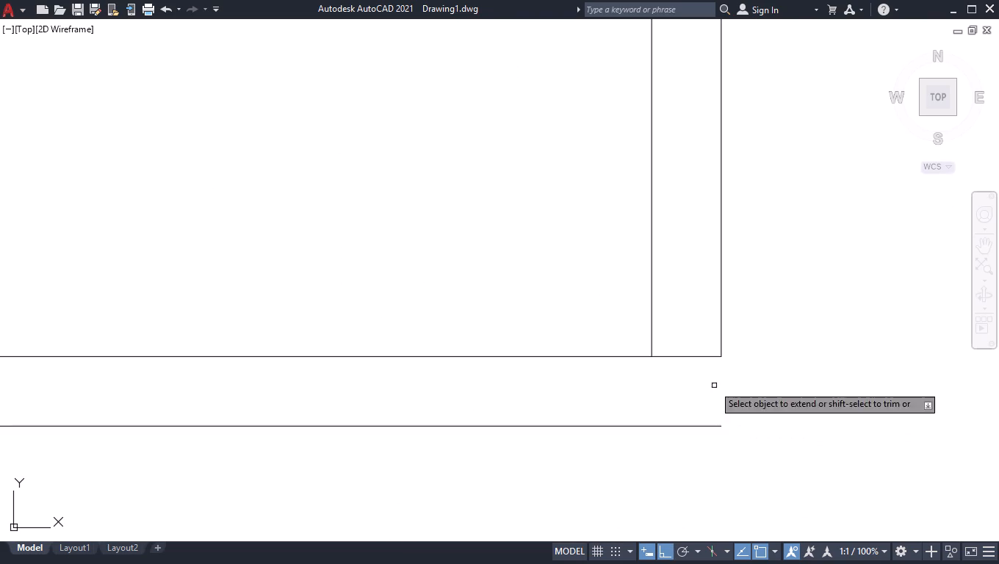
pyautogui.click(719, 325)
pyautogui.click(724, 337)
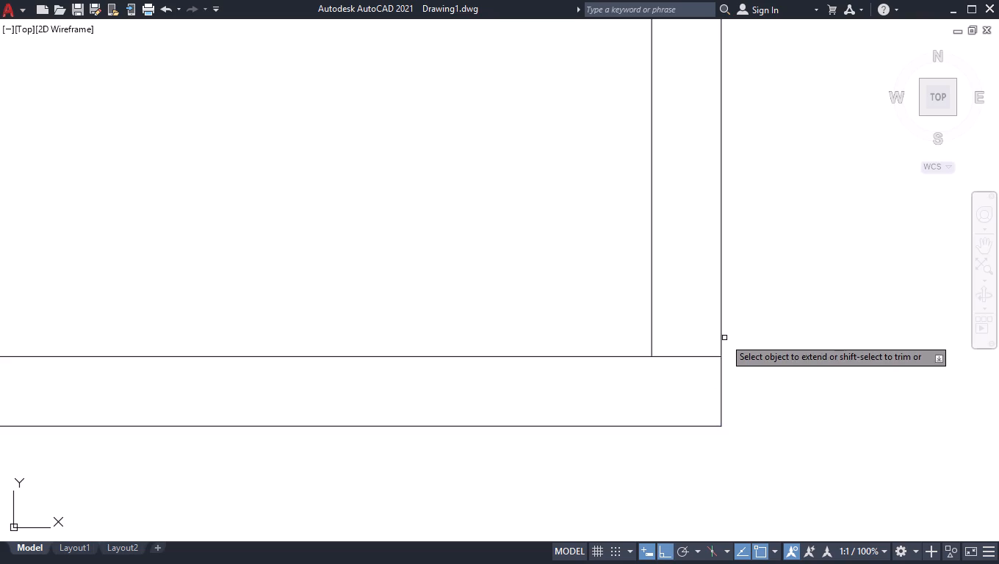
pyautogui.press('Return')
pyautogui.write('tr')
pyautogui.press('Return')
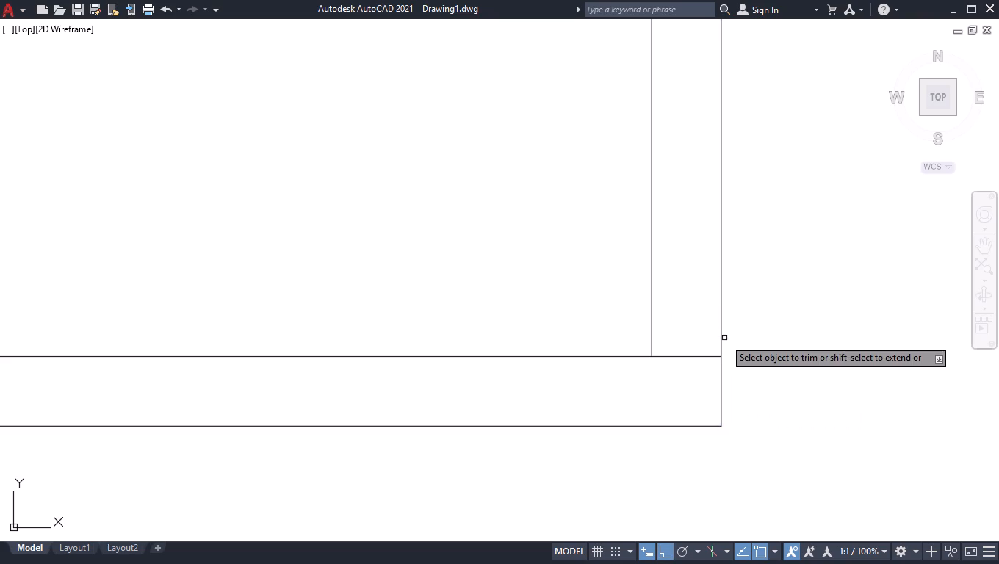
pyautogui.click(685, 358)
pyautogui.press('Return')
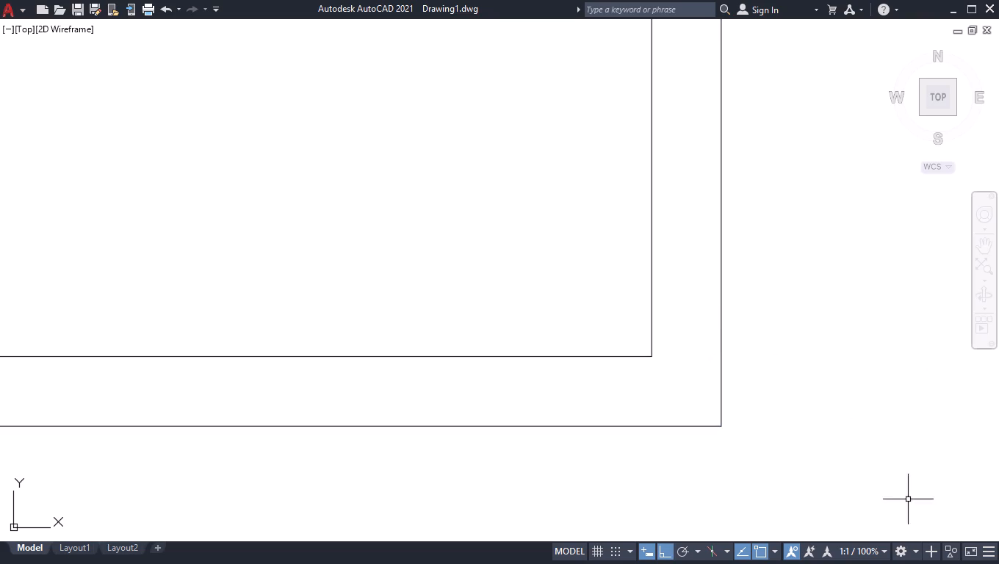
# Measure the clear distance between the lowest west partition and the south wall's inner face.
pyautogui.scroll(-6, 721, 329)
pyautogui.scroll(1, 510, 258)
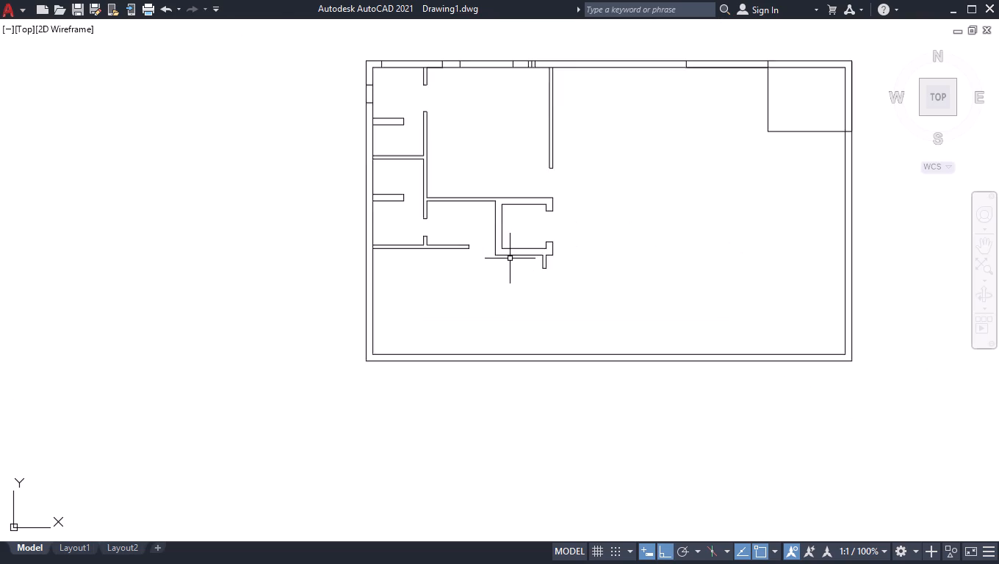
pyautogui.scroll(1, 510, 258)
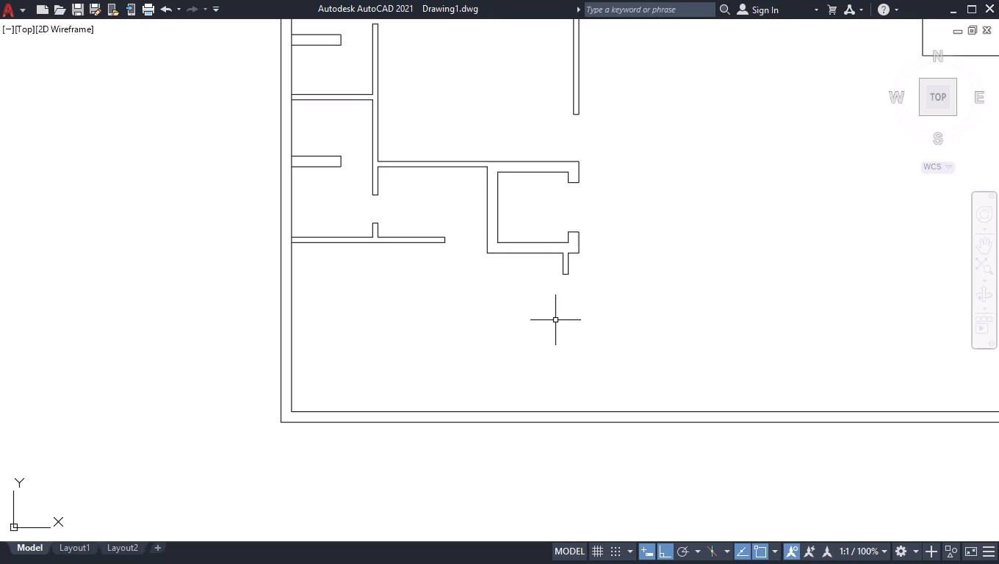
pyautogui.press('m')
pyautogui.write('eas')
pyautogui.press('Return')
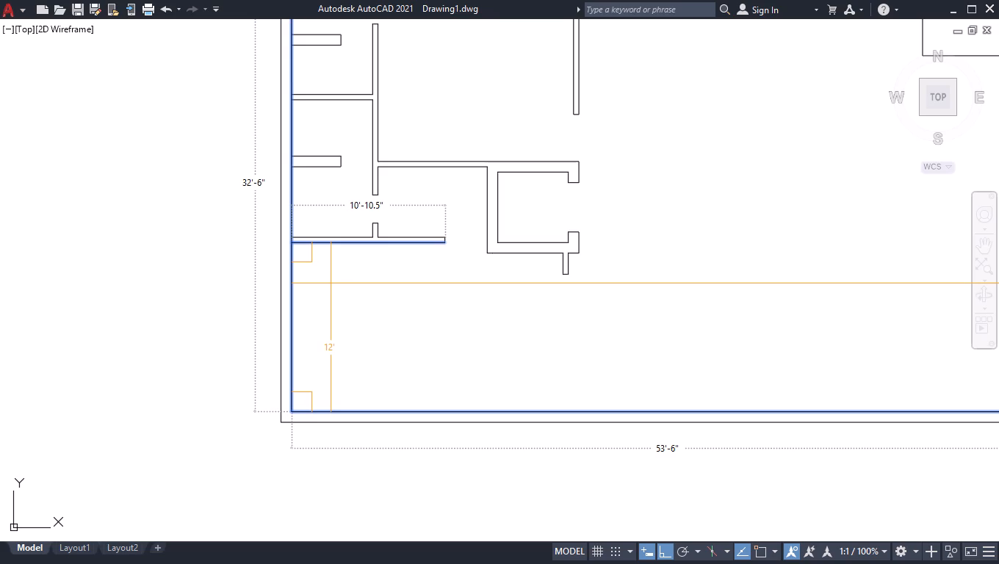
pyautogui.press('Return')
# Draw a line across the west wall level with the lowest west partition's south face and move it 1' south.
pyautogui.scroll(1, 311, 292)
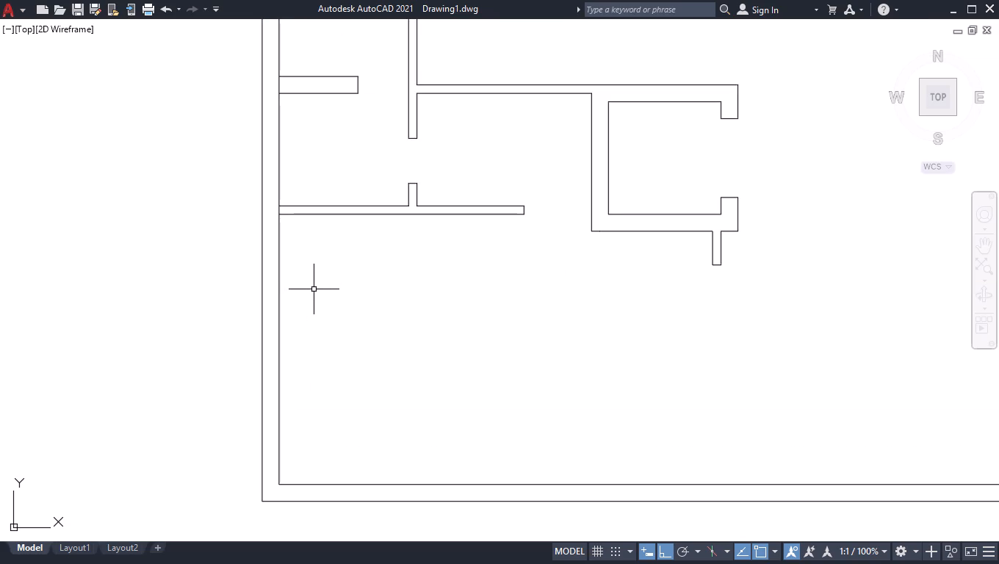
pyautogui.press('l')
pyautogui.press('Return')
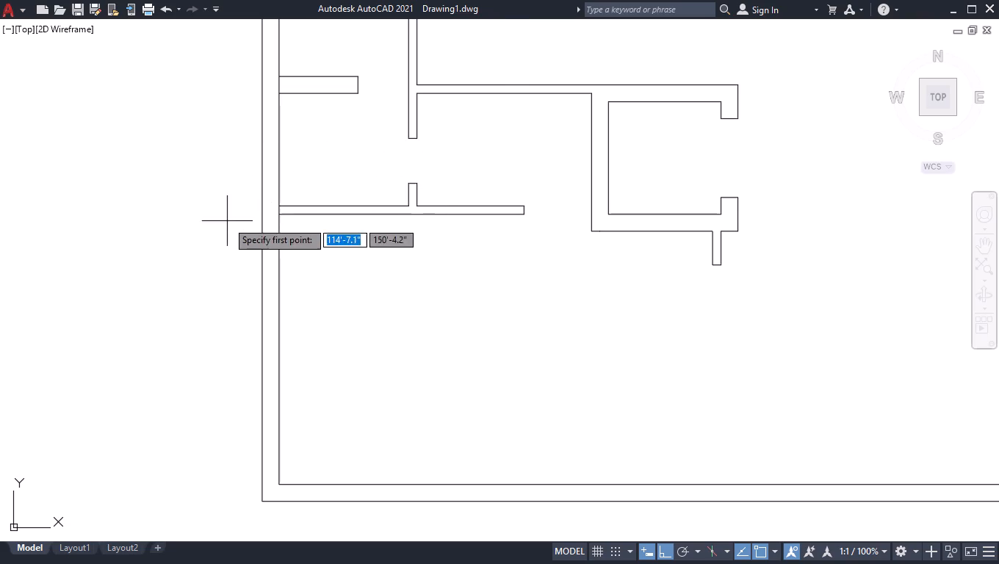
pyautogui.scroll(1, 227, 222)
pyautogui.click(310, 208)
pyautogui.click(279, 206)
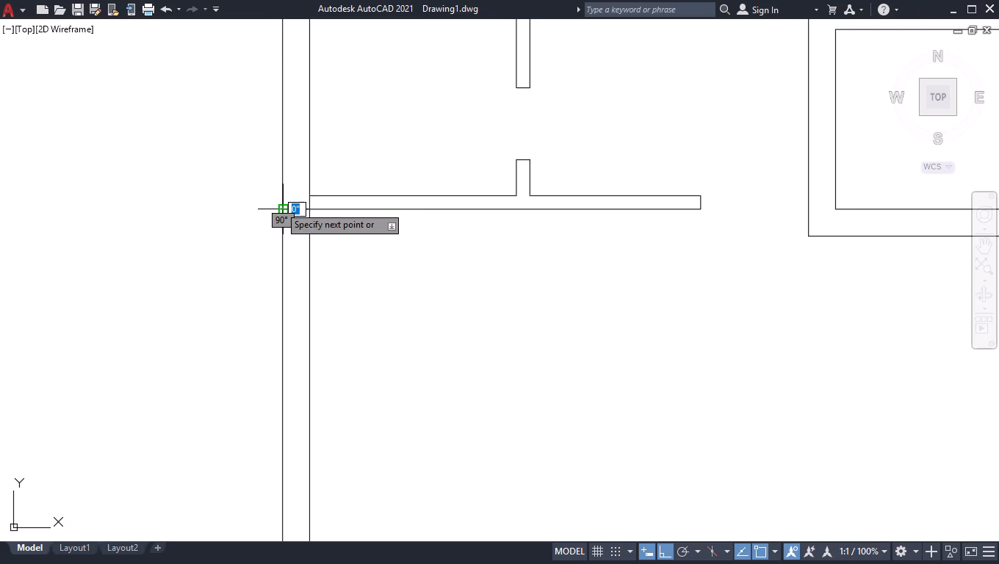
pyautogui.press('space')
pyautogui.click(292, 207)
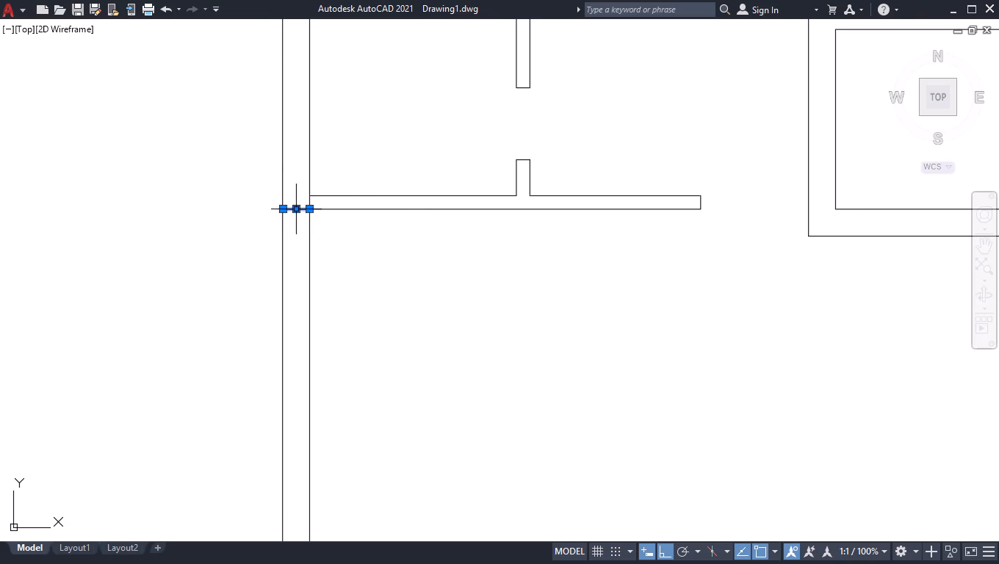
pyautogui.click(294, 211)
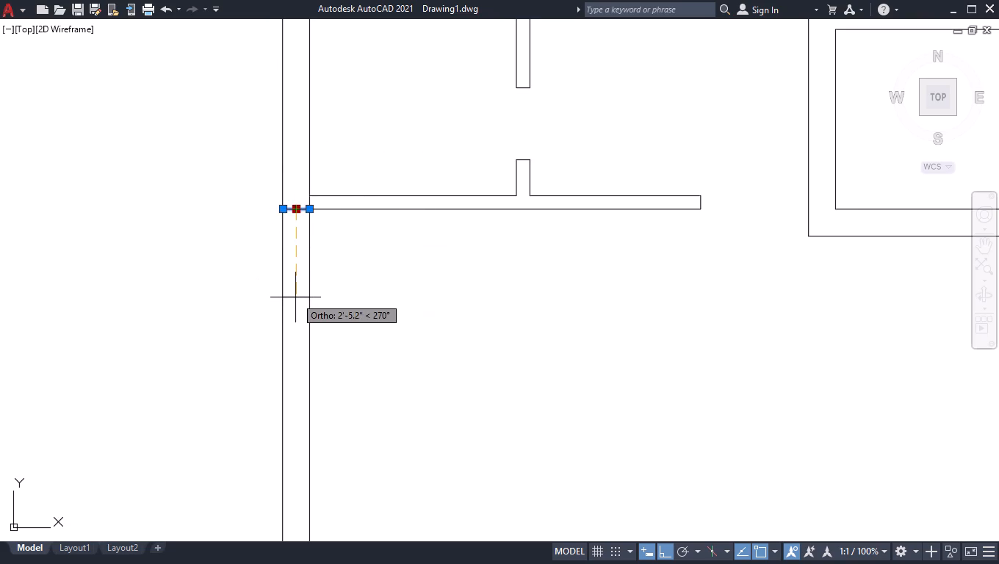
pyautogui.write("1'")
pyautogui.press('Return')
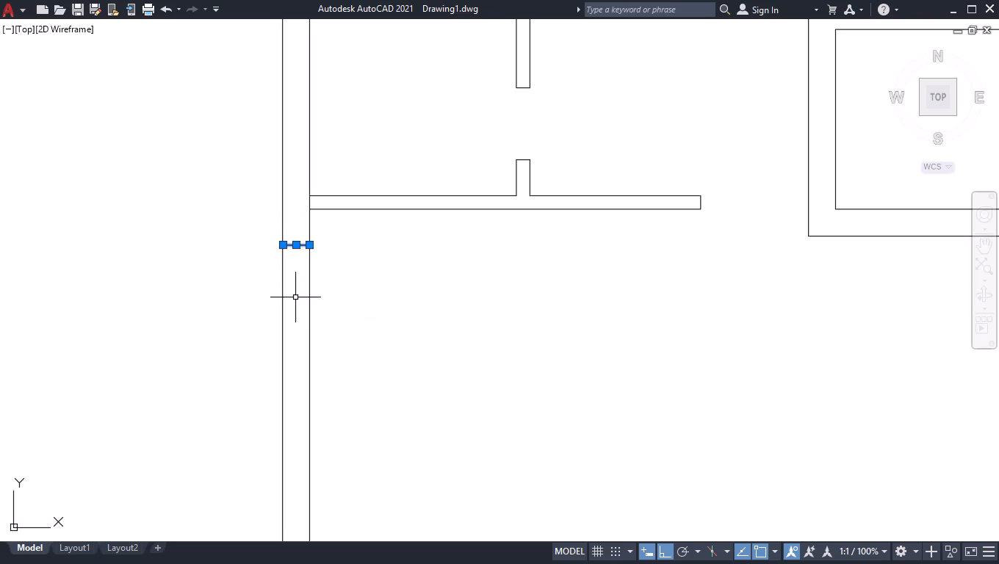
# Offset the line across the west wall 6" south, and offset that copy a further 3' south.
pyautogui.write('off')
pyautogui.press('Return')
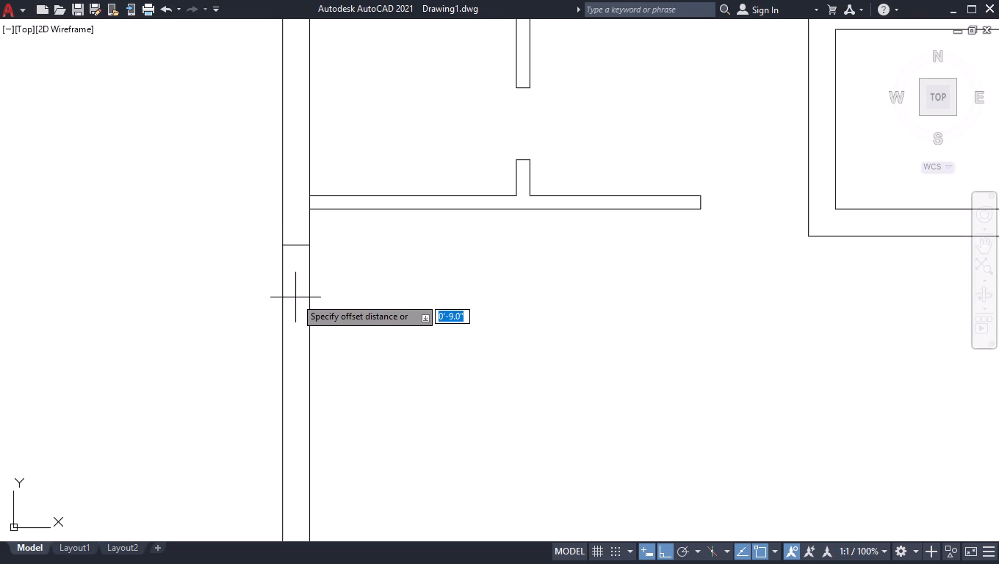
pyautogui.press('6')
pyautogui.press('Return')
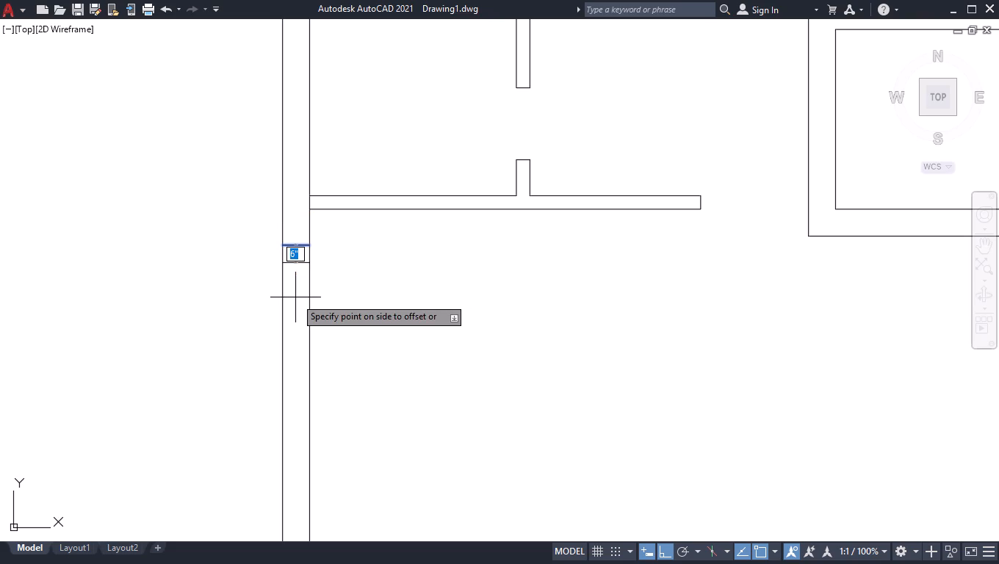
pyautogui.click(290, 289)
pyautogui.click(295, 263)
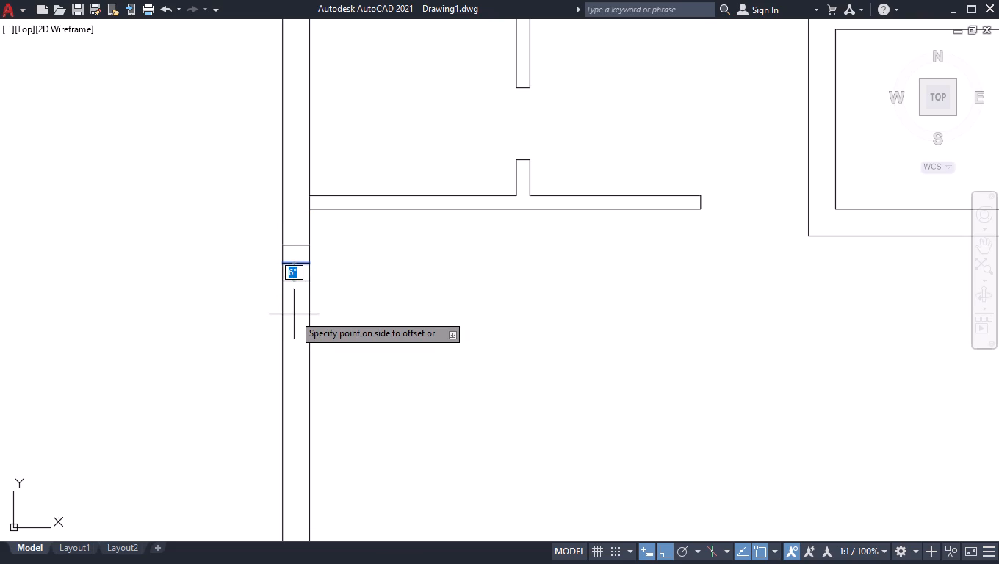
pyautogui.write("3'")
pyautogui.press('Return')
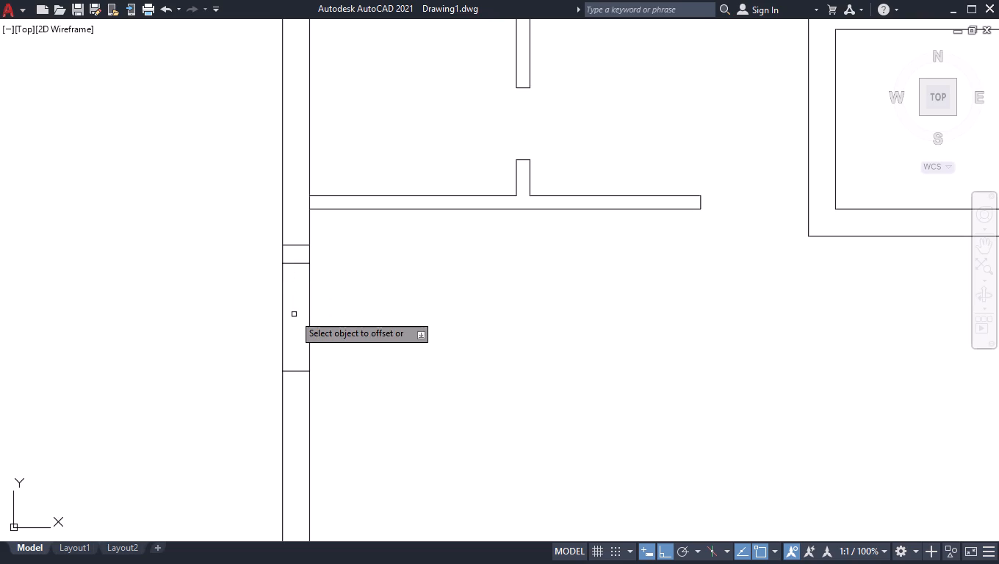
# Offset the lowest line across the west wall 7'6" southward, near the southwest corner.
pyautogui.click(292, 371)
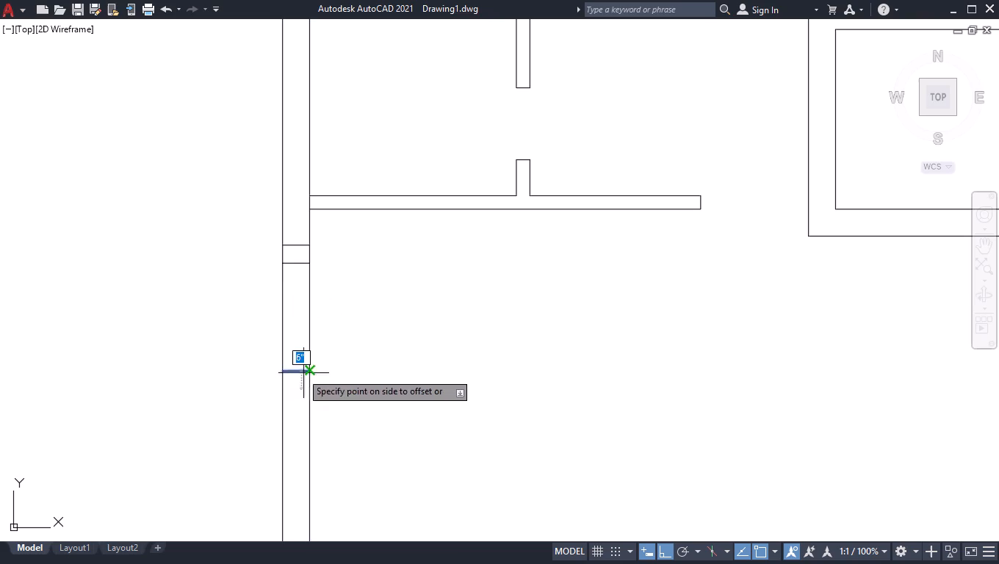
pyautogui.scroll(-2, 353, 402)
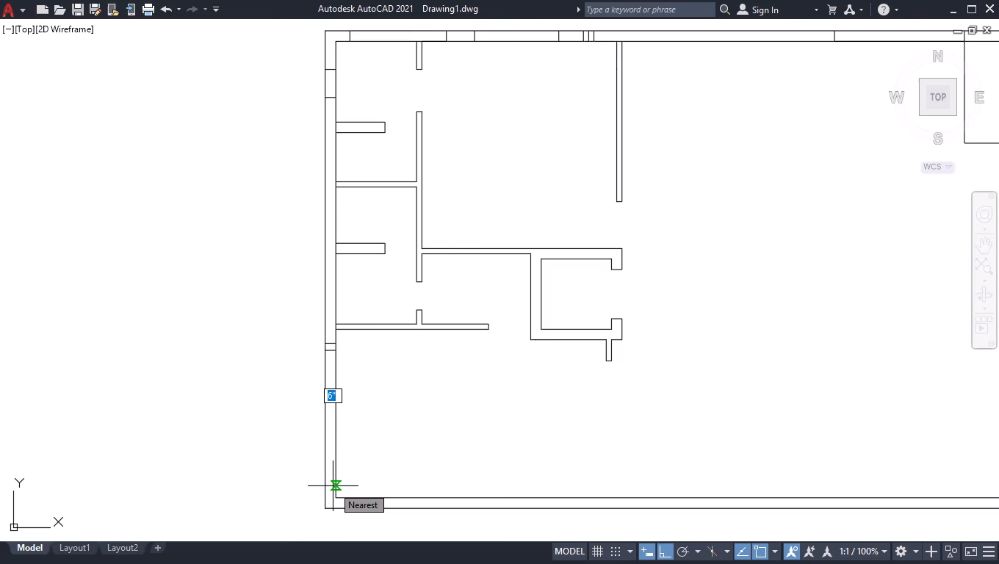
pyautogui.write('7\'6"')
pyautogui.press('Return')
pyautogui.scroll(3, 342, 521)
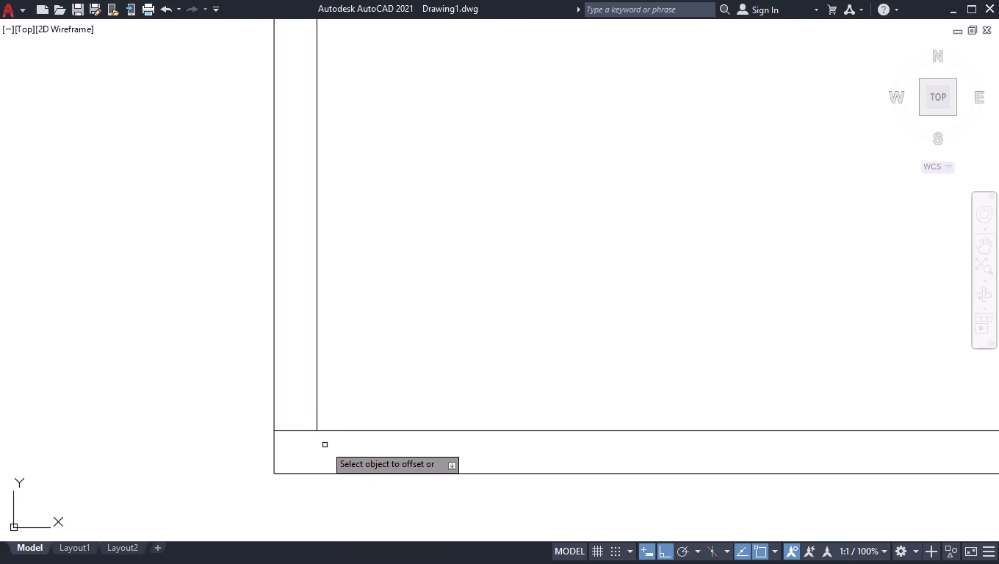
pyautogui.press('Return')
# Delete the inner and outer lines of the south wall.
pyautogui.click(431, 420)
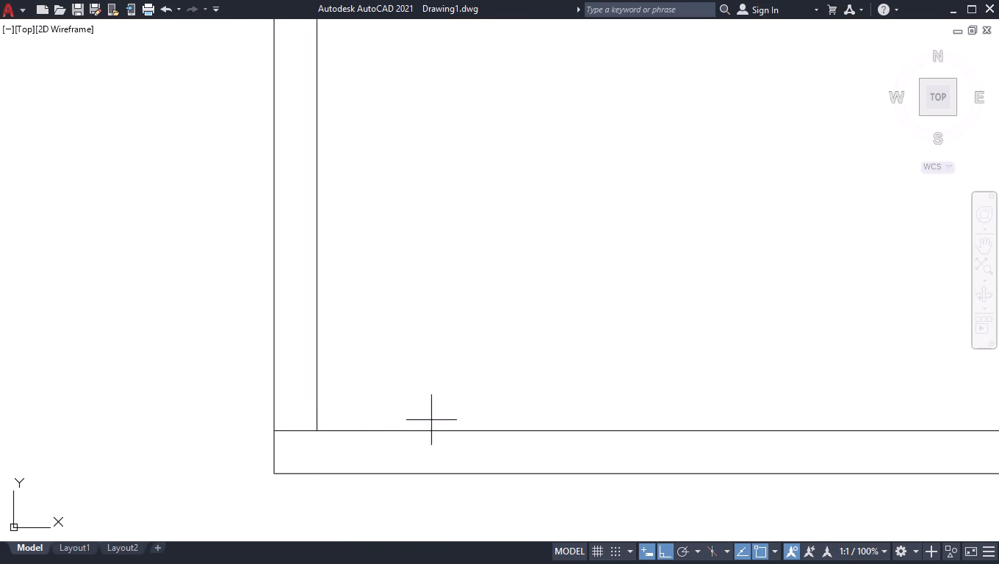
pyautogui.click(399, 487)
pyautogui.press('Delete')
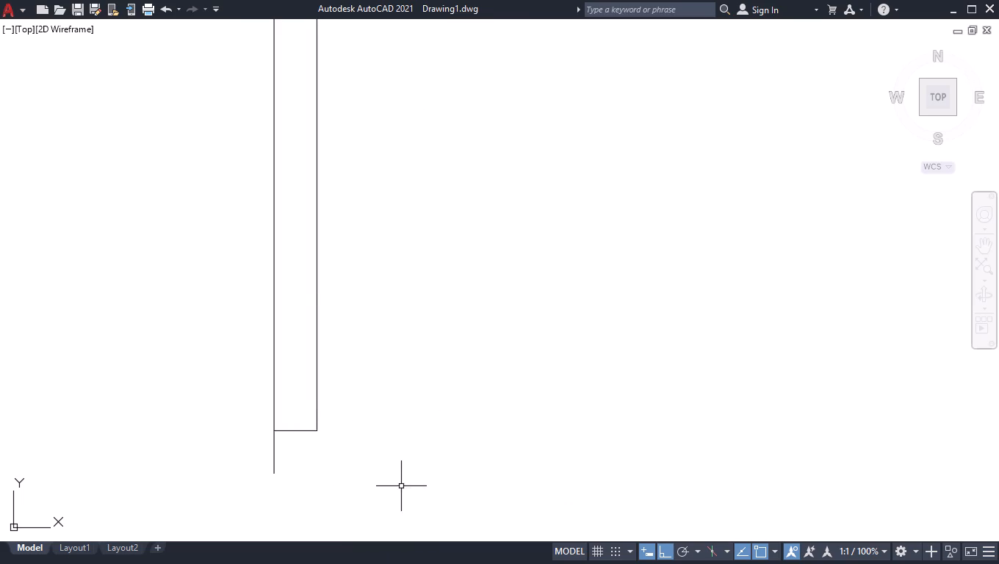
# Offset the lowest line across the west wall 1' southward.
pyautogui.scroll(-5, 333, 307)
pyautogui.scroll(2, 365, 305)
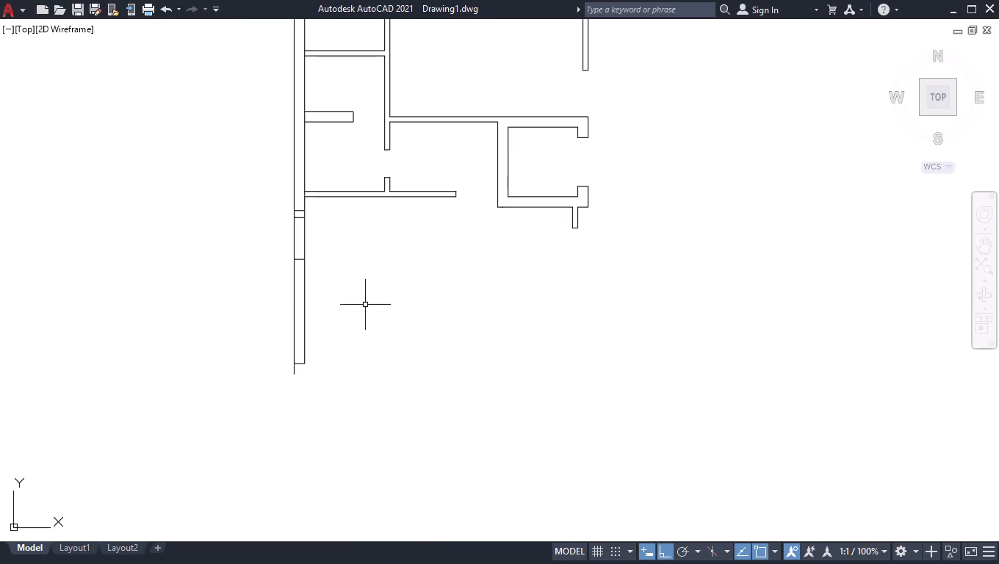
pyautogui.scroll(3, 304, 366)
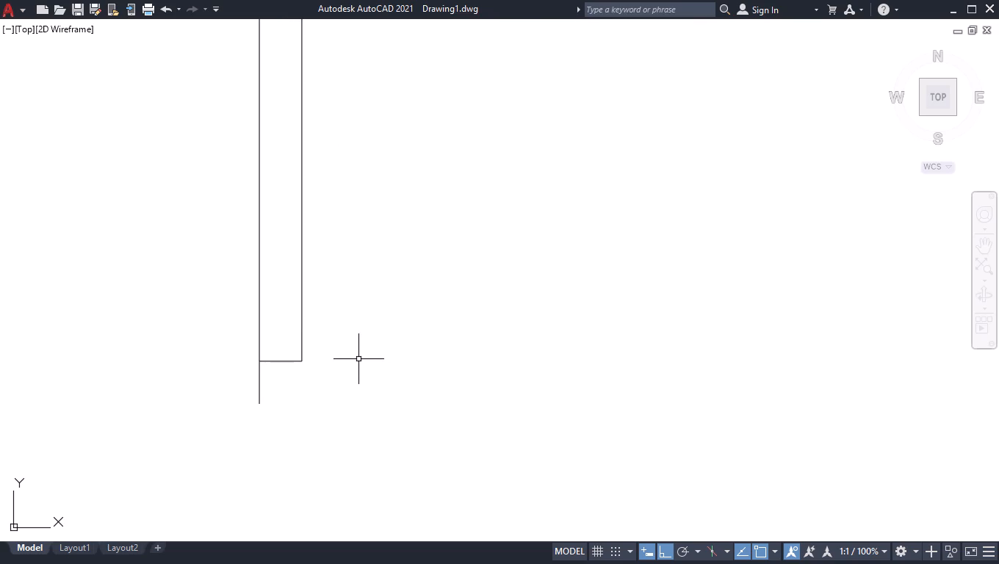
pyautogui.write('off')
pyautogui.press('Return')
pyautogui.write("1'")
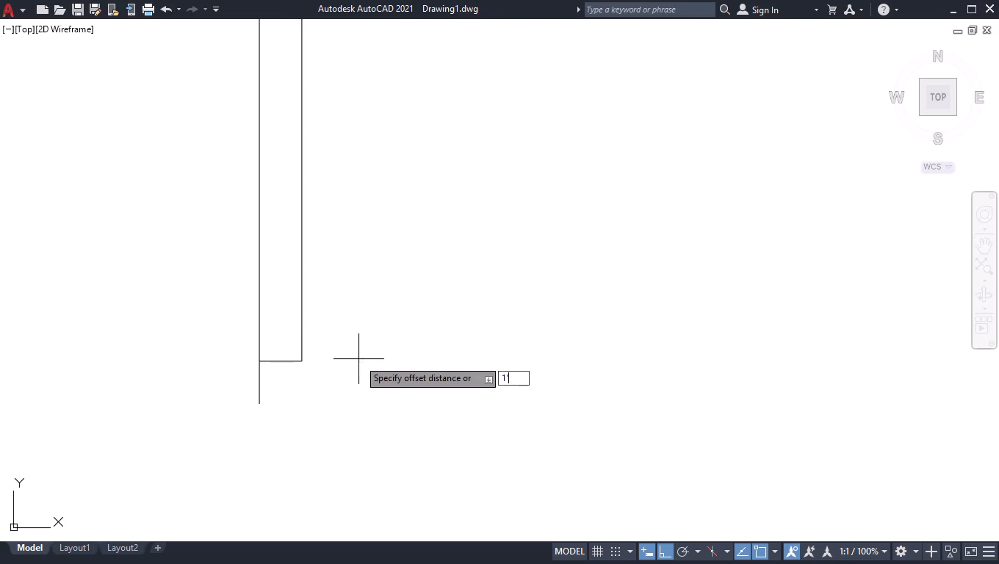
pyautogui.press('Return')
pyautogui.moveTo(282, 362); pyautogui.dragTo(284, 371)
pyautogui.click(298, 421)
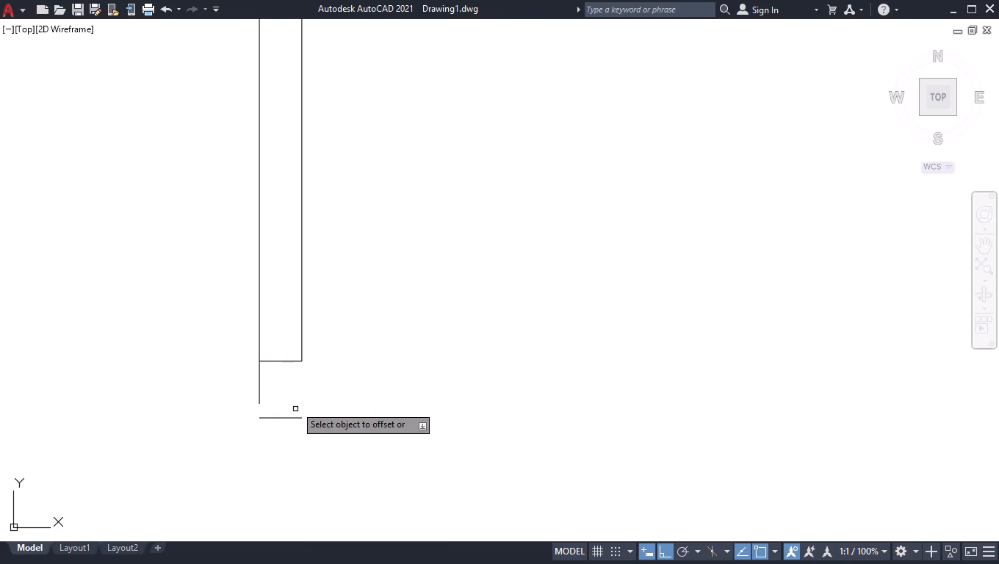
pyautogui.press('Return')
# Extend the west wall's inner face line down to the southernmost line across the wall.
pyautogui.write('ex')
pyautogui.press('Return')
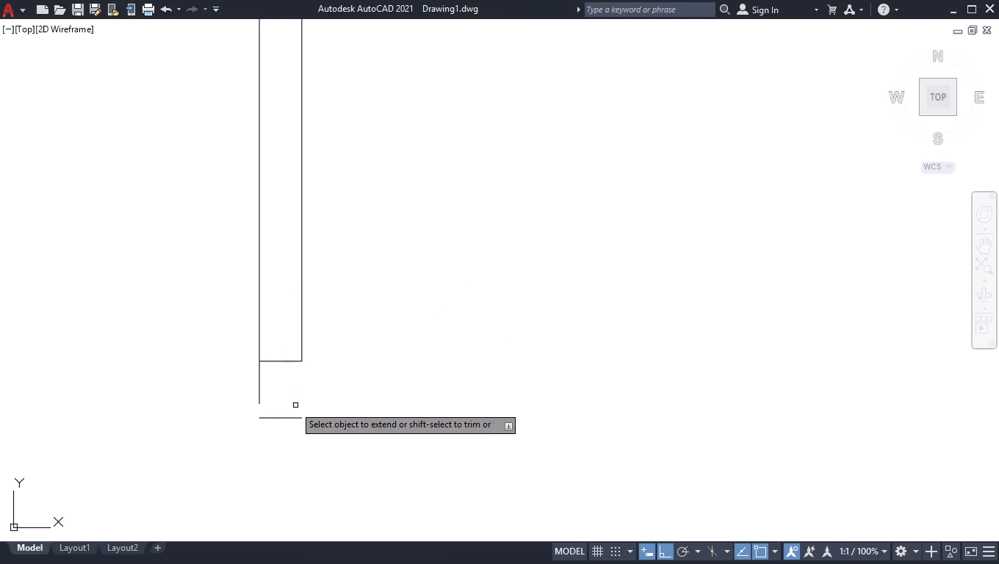
pyautogui.click(303, 317)
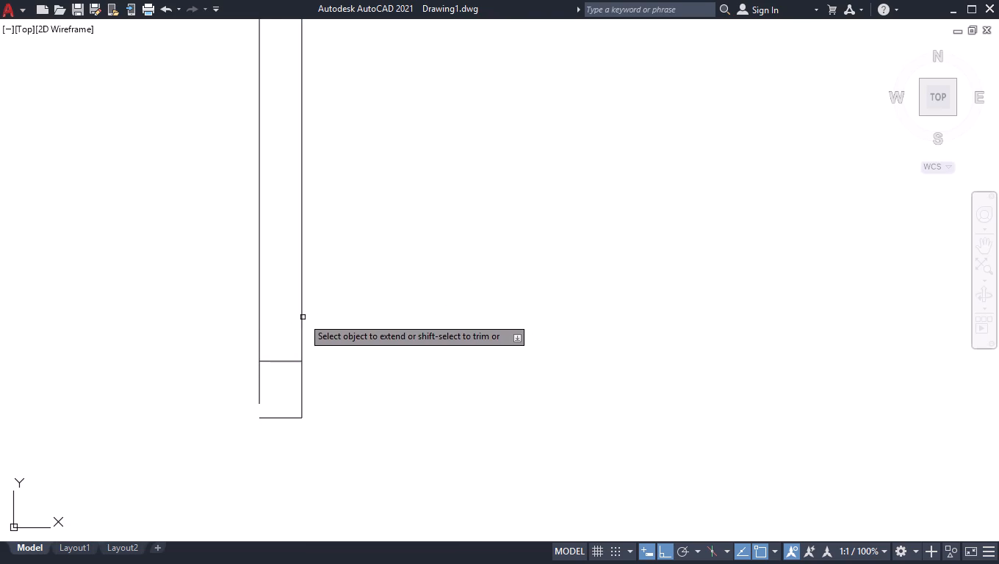
pyautogui.press('Return')
# Draw a horizontal line from the west wall's extended inner corner to the east wall, with a 3" segment up to its outer face's end.
pyautogui.press('l')
pyautogui.press('Return')
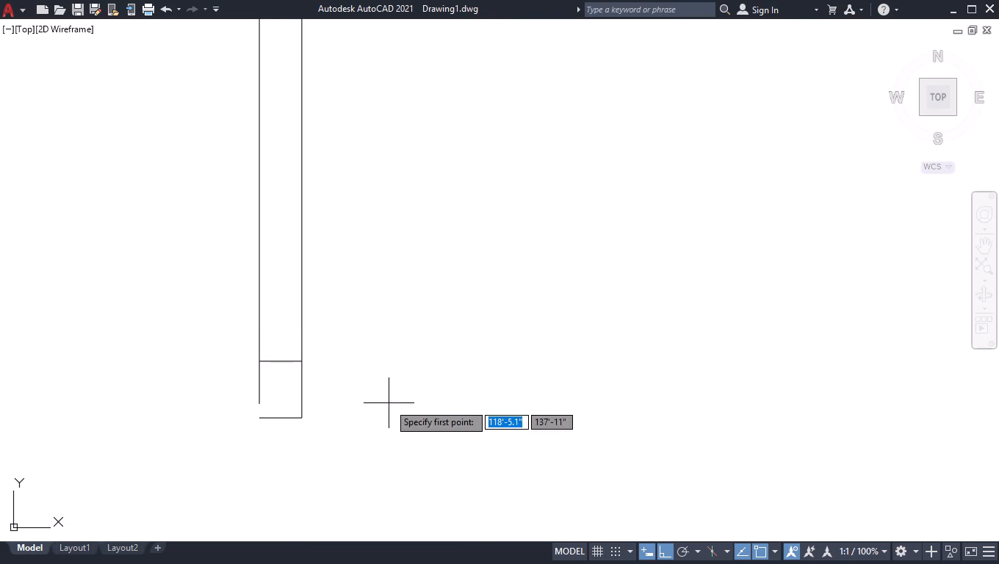
pyautogui.click(303, 419)
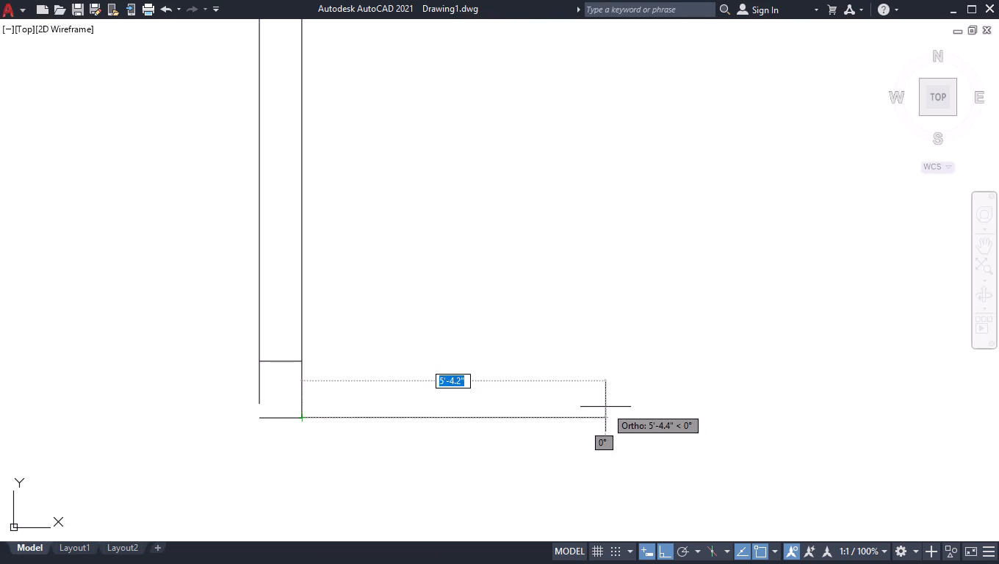
pyautogui.scroll(-8, 603, 407)
pyautogui.scroll(4, 706, 411)
pyautogui.scroll(4, 376, 423)
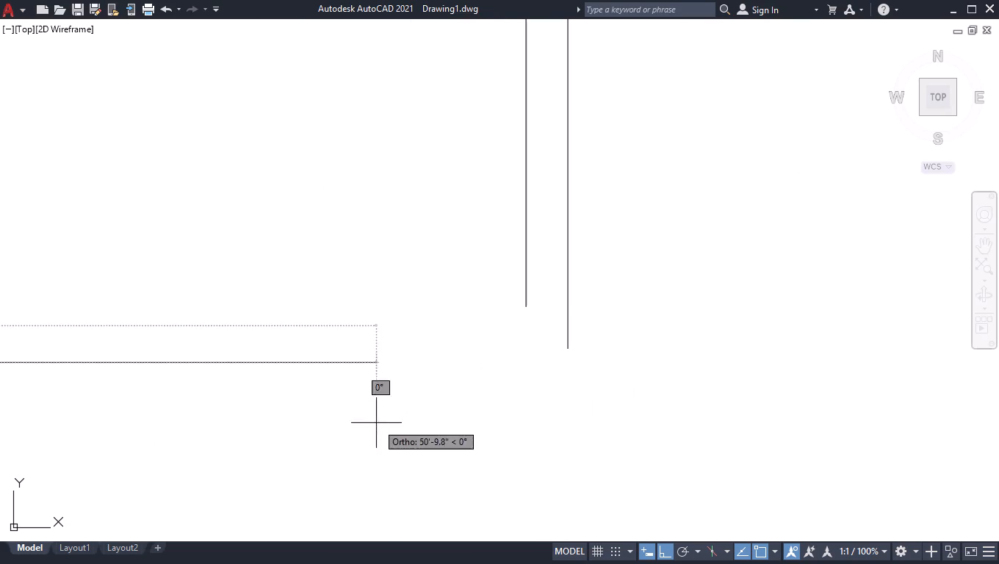
pyautogui.click(564, 376)
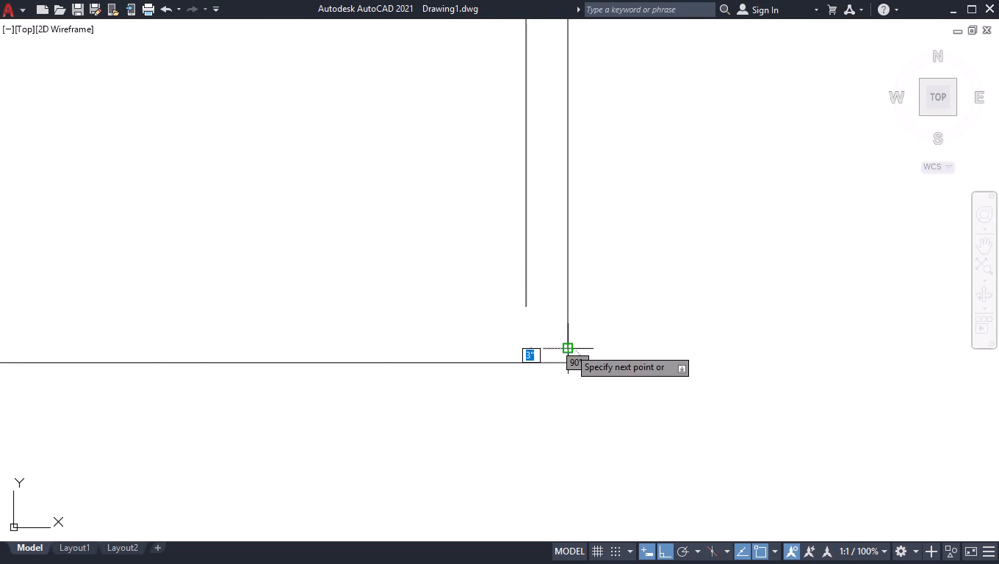
pyautogui.click(569, 348)
pyautogui.press('space')
# Delete the short vertical segment joining the new south line to the east wall's outer face.
pyautogui.scroll(-4, 624, 320)
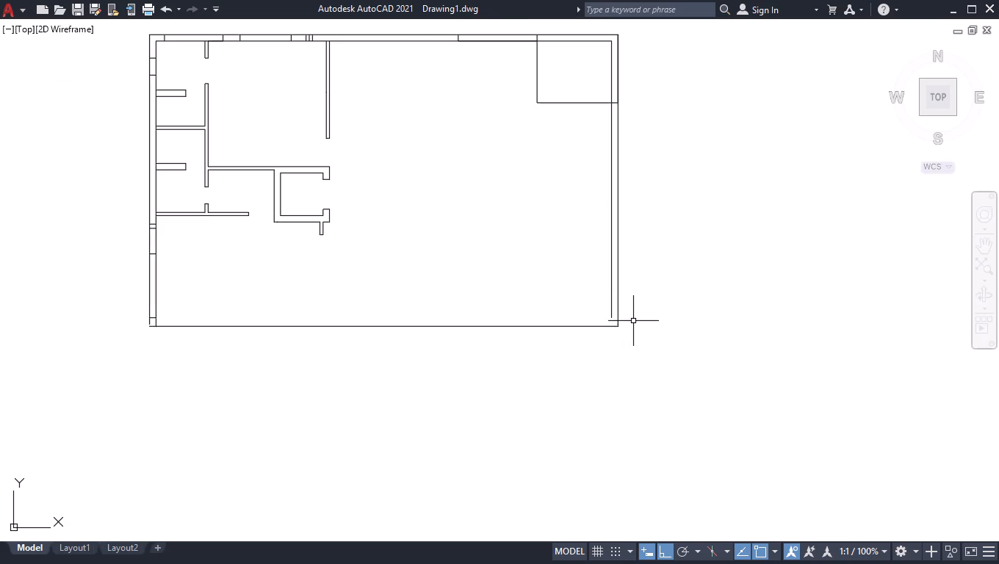
pyautogui.scroll(3, 608, 314)
pyautogui.click(668, 360)
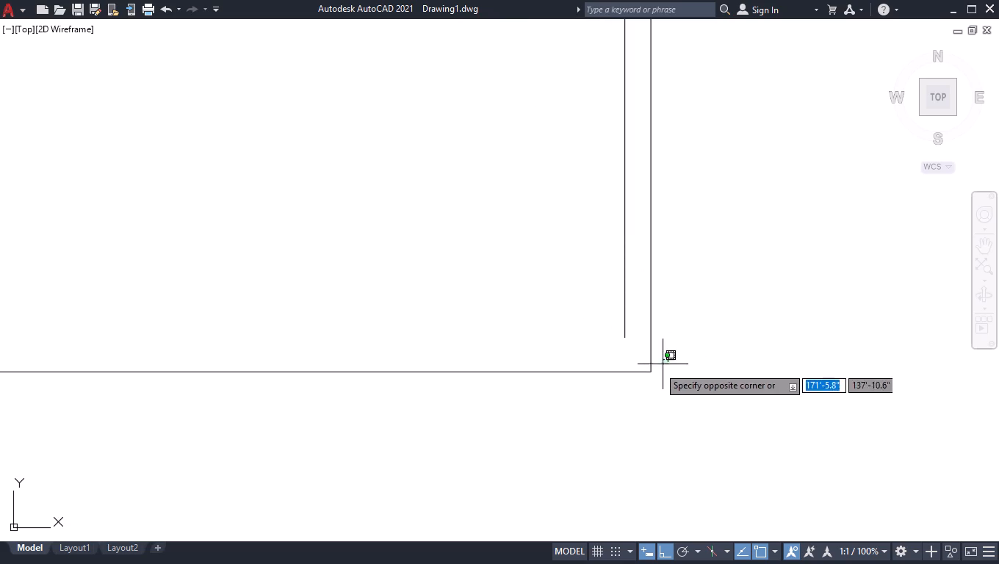
pyautogui.click(668, 360)
pyautogui.click(651, 365)
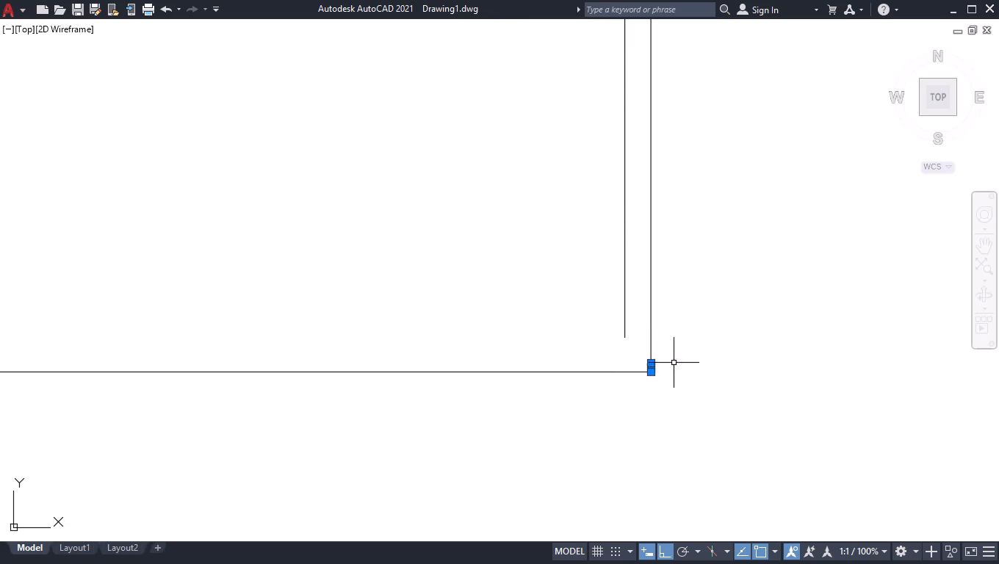
pyautogui.press('Delete')
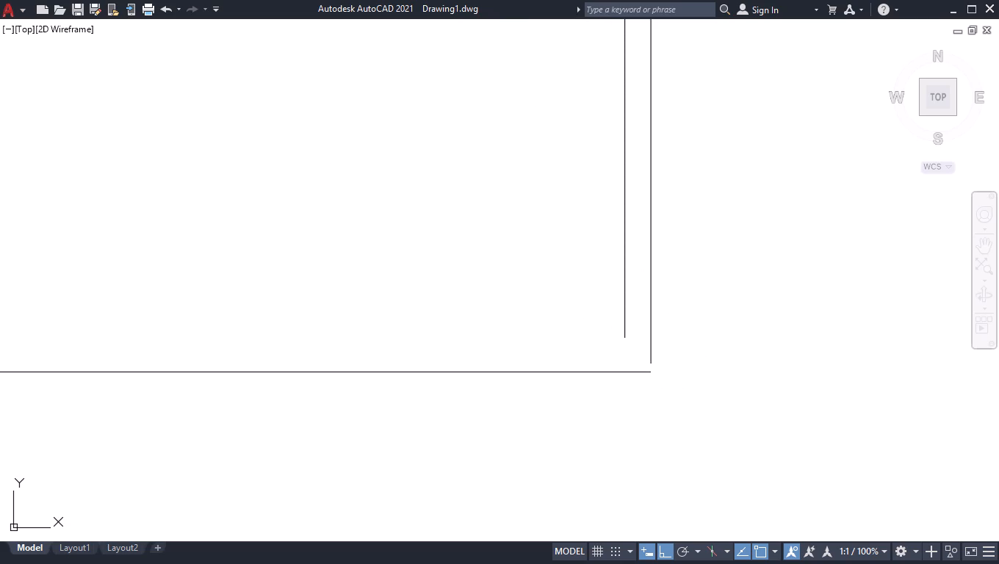
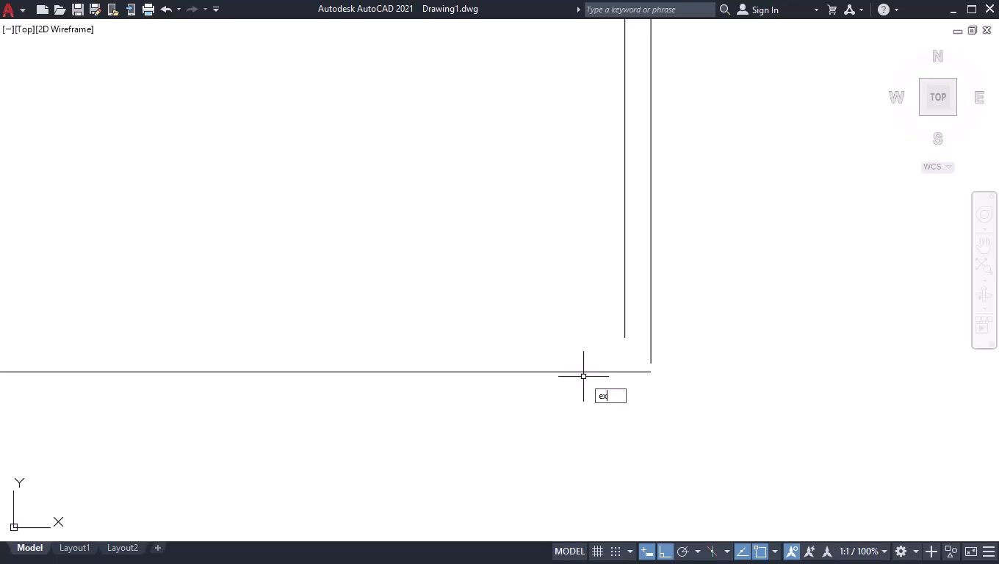
# Extend the east wall's inner face line down to the new south wall line.
pyautogui.press('Return')
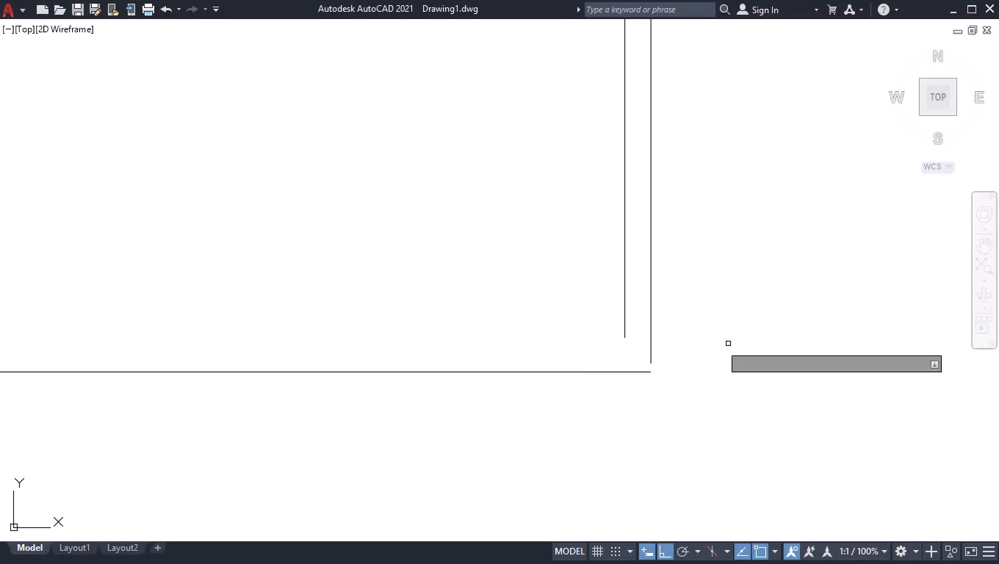
pyautogui.click(625, 319)
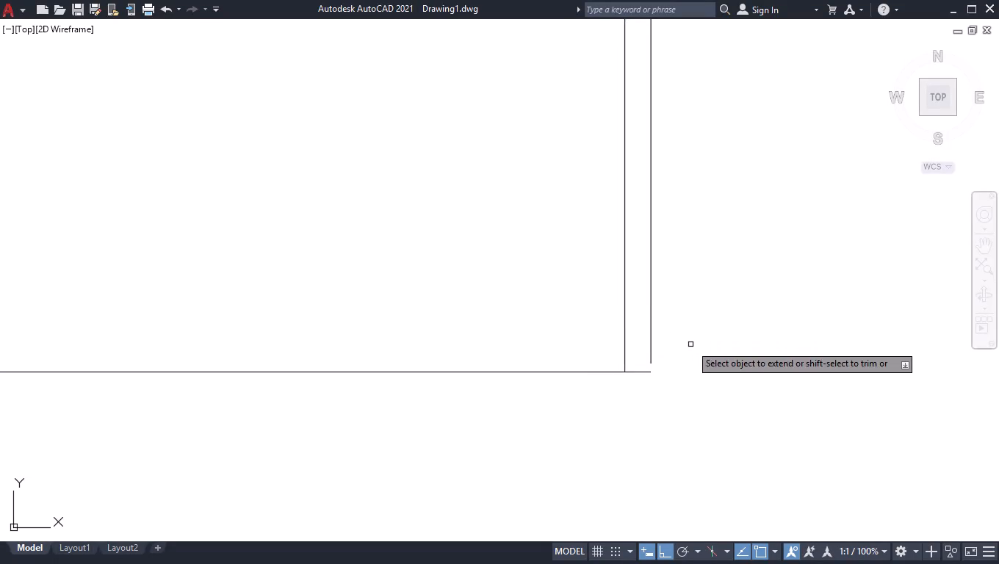
pyautogui.press('Return')
# Trim the south wall line's overhang beyond the east wall's inner face.
pyautogui.write('tr')
pyautogui.press('Return')
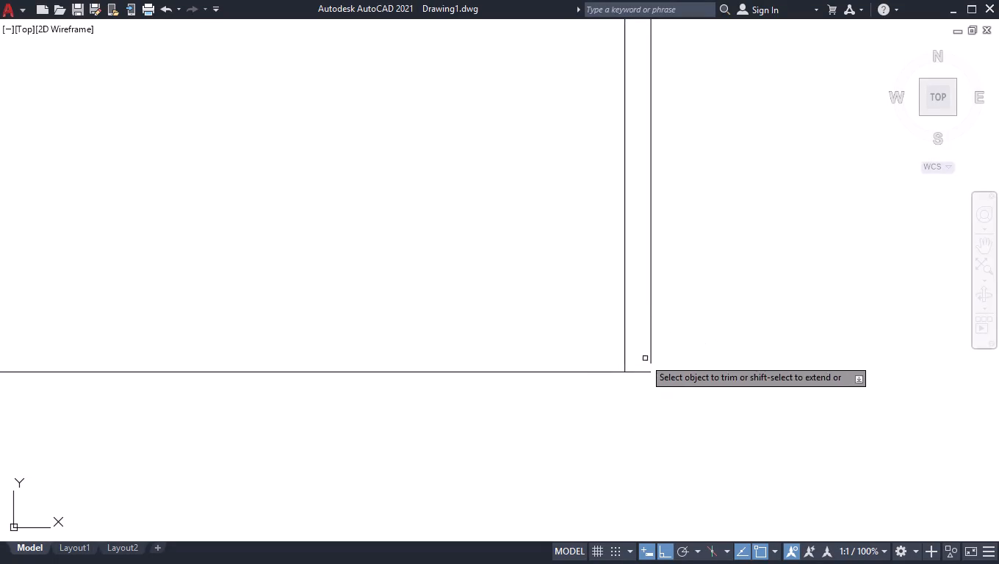
pyautogui.click(633, 372)
pyautogui.press('Return')
# Offset the south wall line 9" southward for the wall's outer face.
pyautogui.scroll(-2, 693, 358)
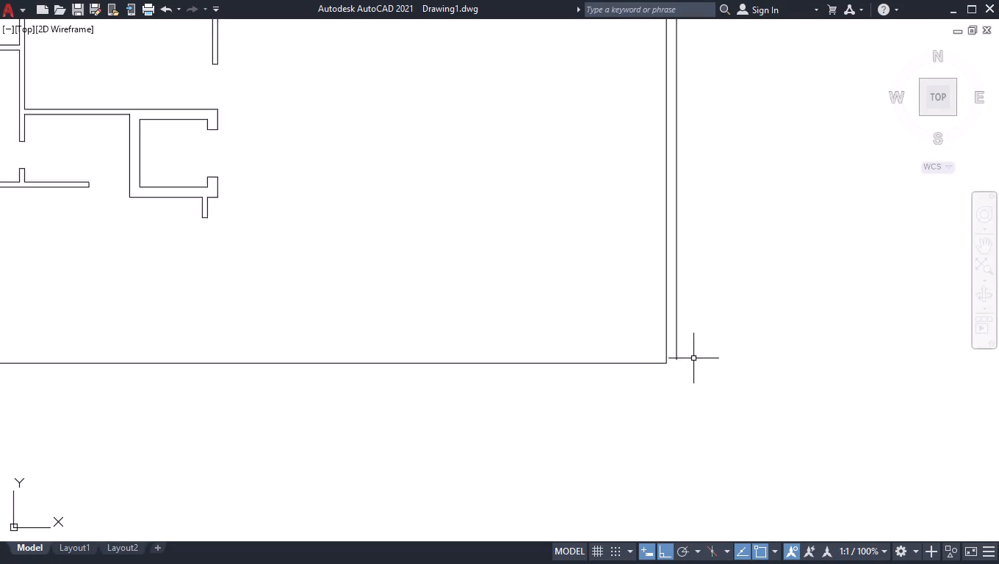
pyautogui.scroll(-2, 693, 358)
pyautogui.scroll(2, 486, 371)
pyautogui.press('p')
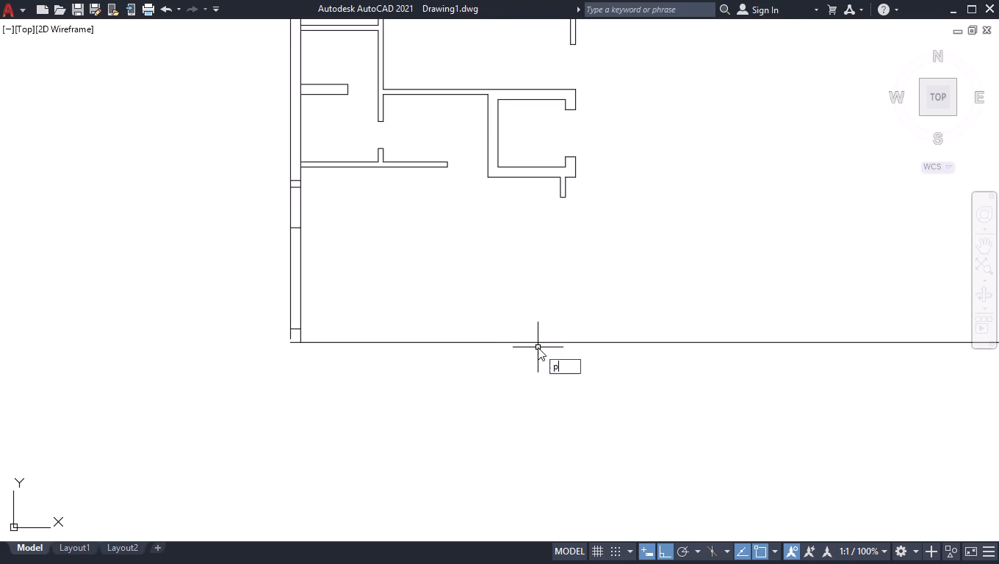
pyautogui.press('BackSpace')
pyautogui.write('off')
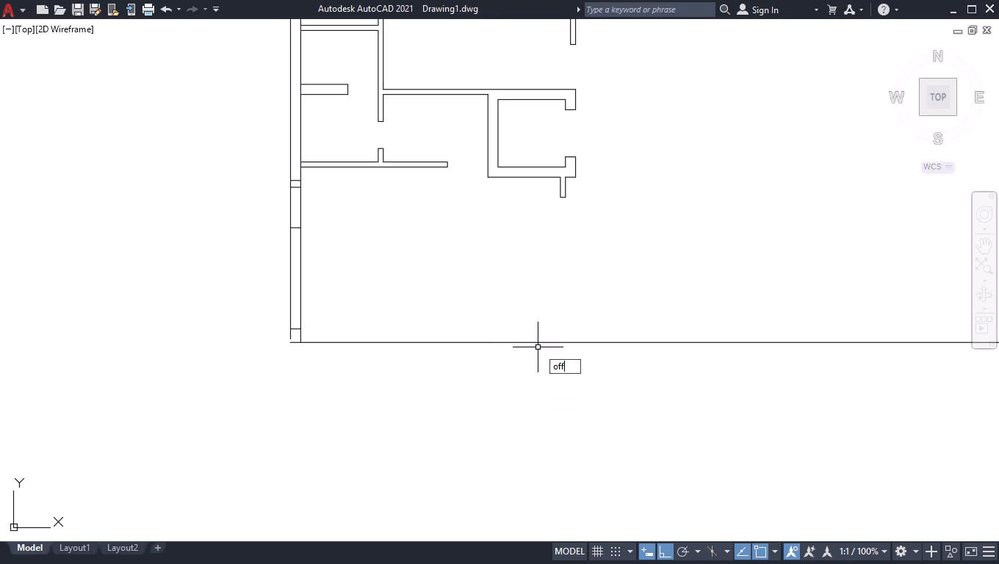
pyautogui.press('Return')
pyautogui.press('9')
pyautogui.press('Return')
pyautogui.click(546, 341)
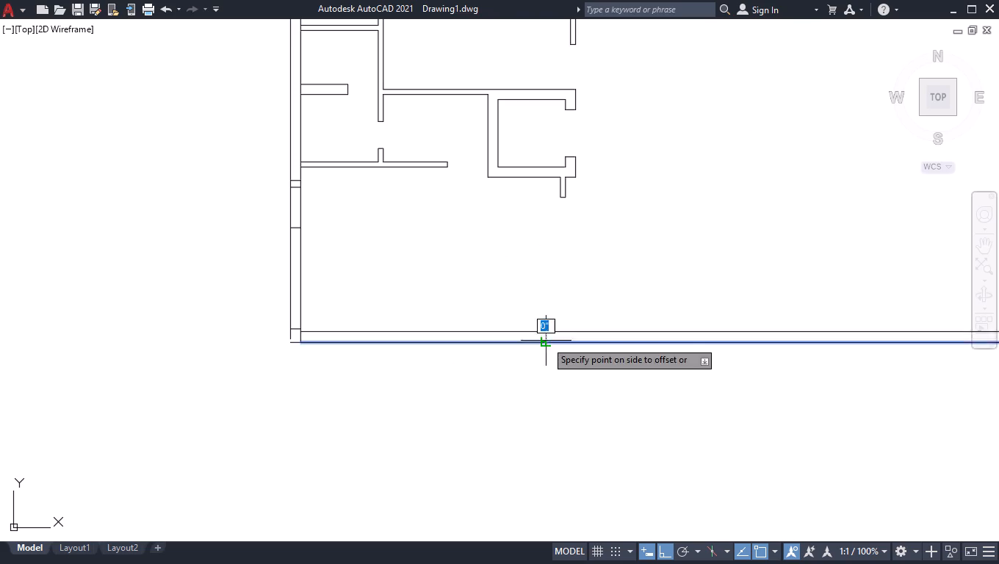
pyautogui.click(544, 375)
pyautogui.press('Return')
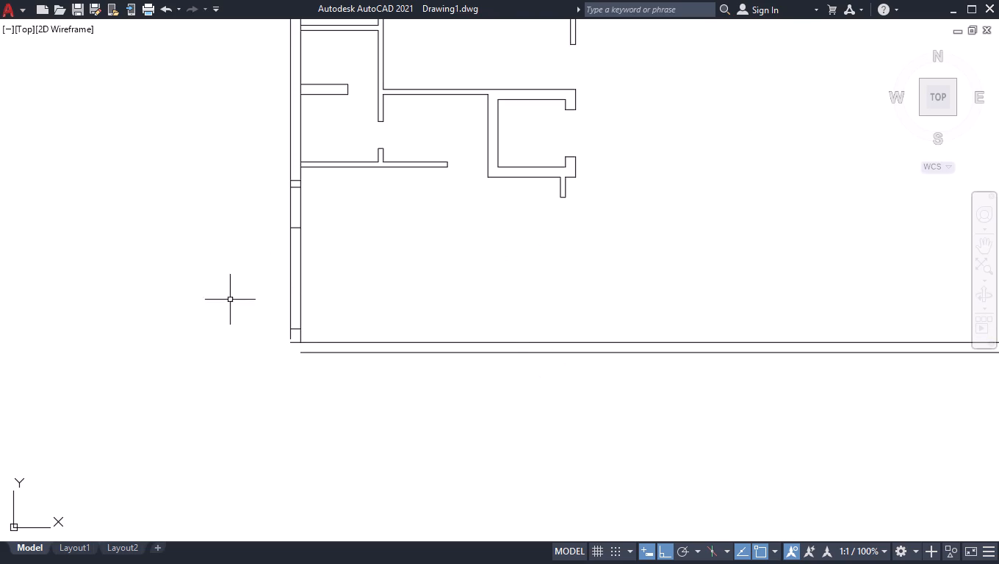
# Fillet the south wall's outer face line with the west wall's outer face line into a closed corner.
pyautogui.scroll(4, 304, 332)
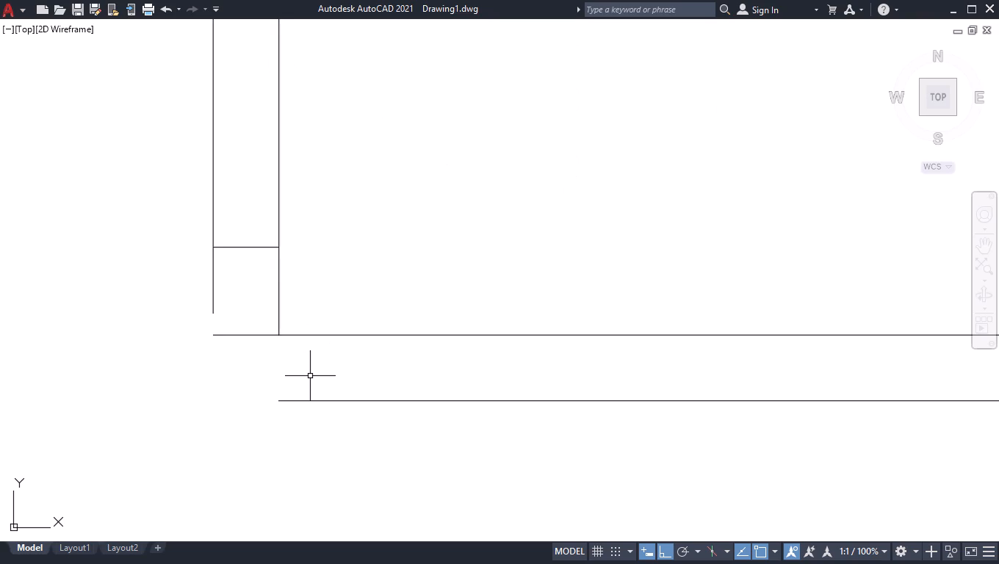
pyautogui.press('f')
pyautogui.press('Return')
pyautogui.click(301, 402)
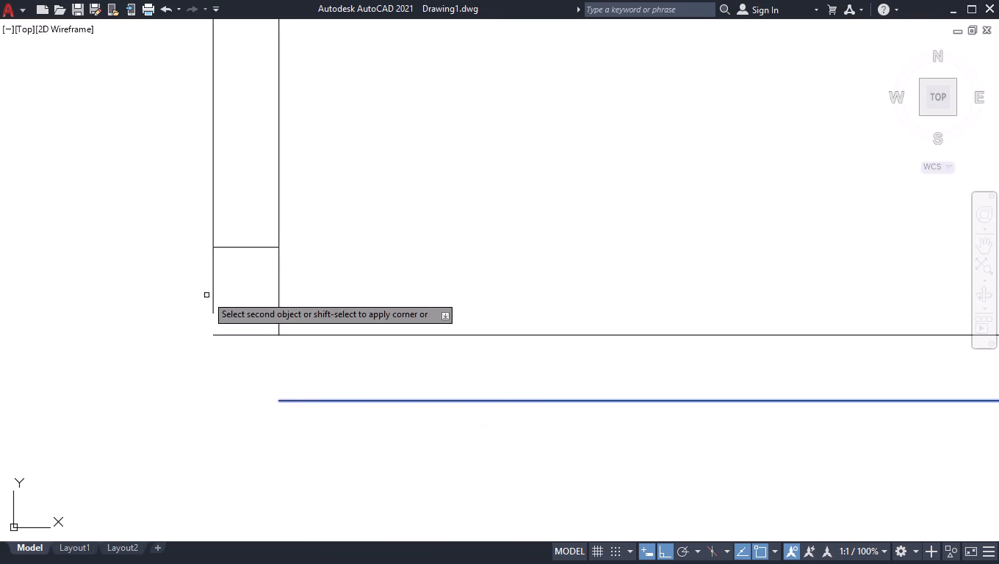
pyautogui.click(213, 288)
# Fillet the south wall's outer face line with the east wall's outer face line into a closed corner.
pyautogui.scroll(-4, 270, 393)
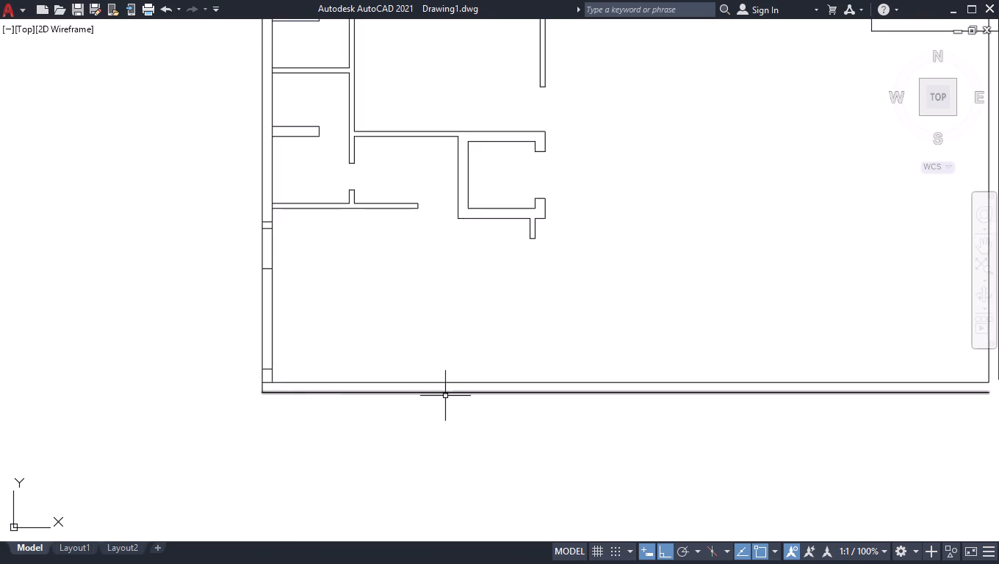
pyautogui.scroll(-2, 649, 405)
pyautogui.scroll(3, 806, 388)
pyautogui.scroll(2, 669, 435)
pyautogui.press('space')
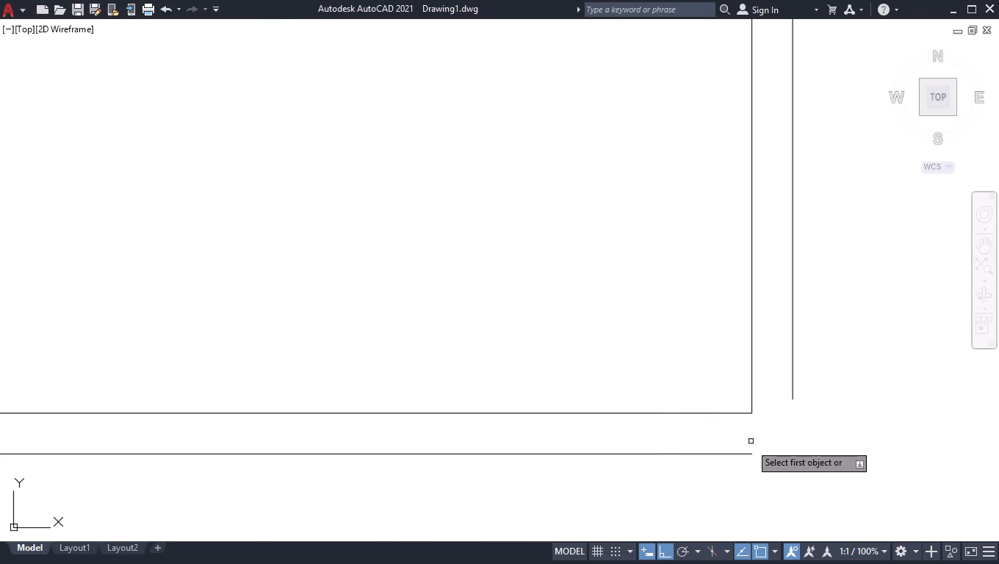
pyautogui.click(744, 453)
pyautogui.click(791, 394)
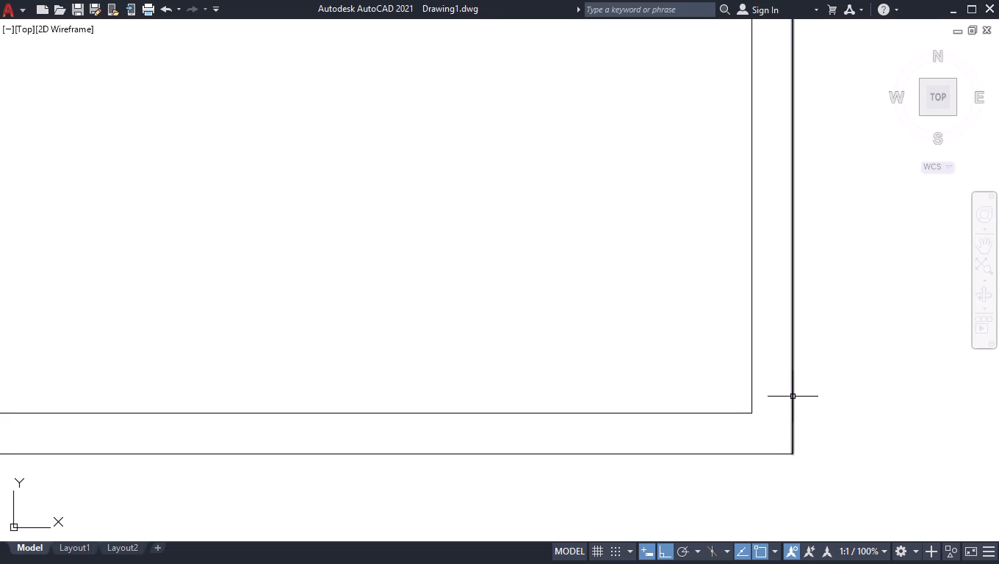
# Measure the distances around the southwest room beside the west wall's inner face.
pyautogui.scroll(-3, 882, 456)
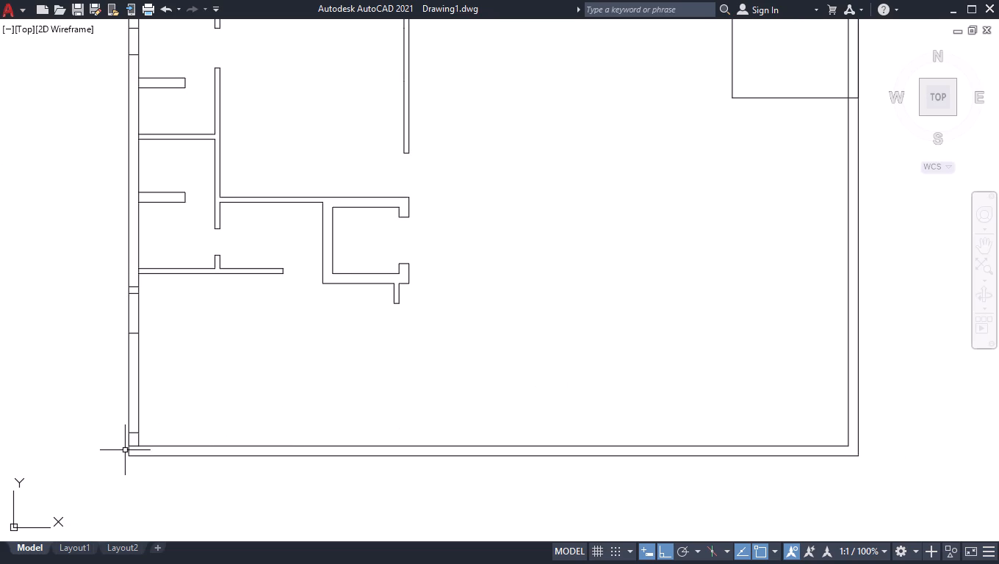
pyautogui.scroll(3, 125, 450)
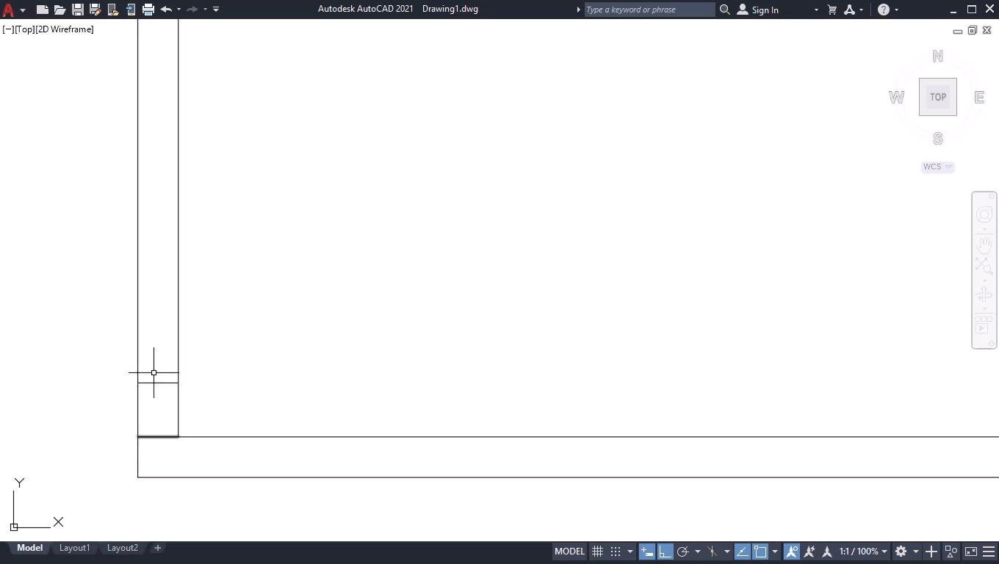
pyautogui.scroll(-4, 186, 399)
pyautogui.scroll(1, 209, 377)
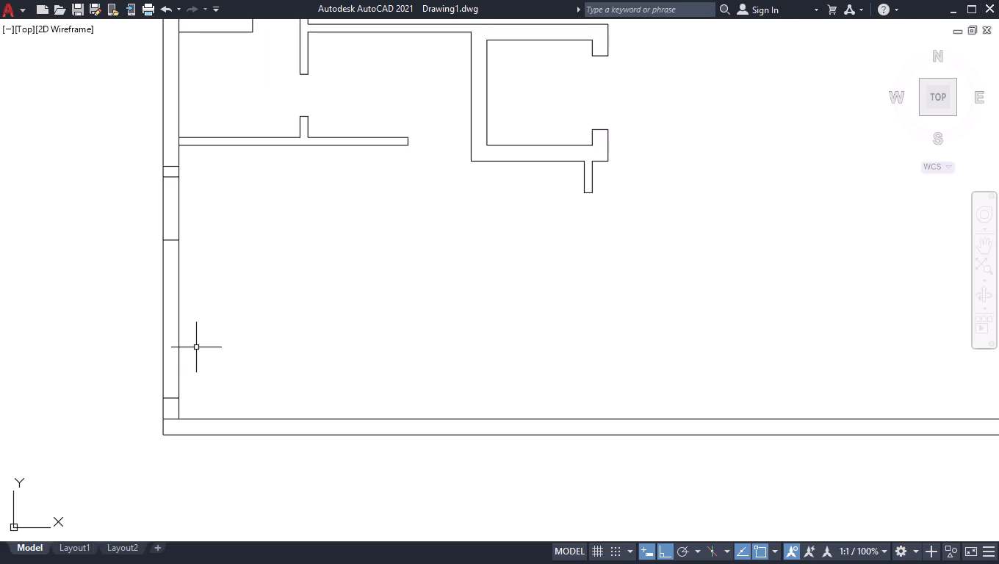
pyautogui.write('meas')
pyautogui.press('Return')
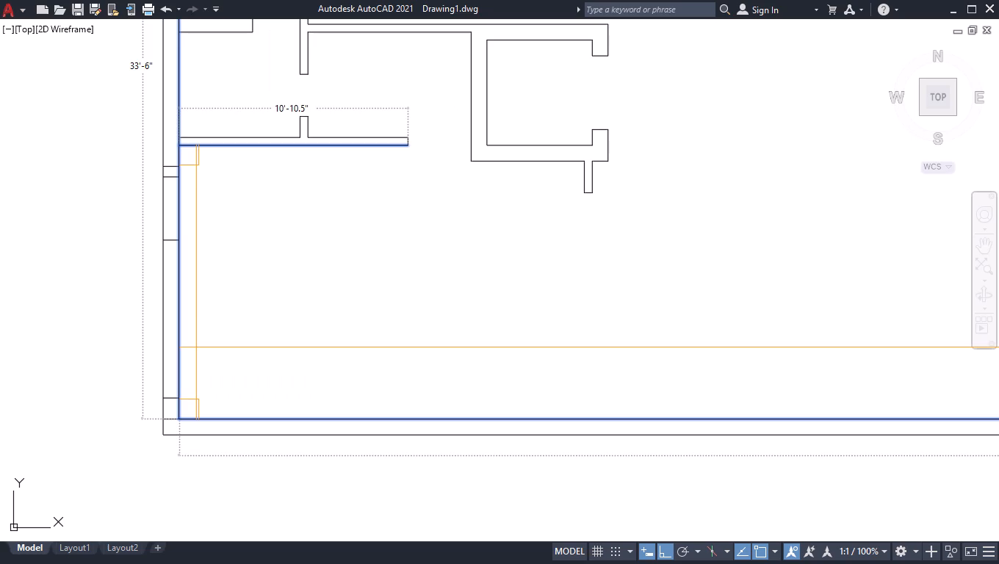
pyautogui.press('Return')
# Break the west wall's inner face line at the southwest room partition's lower corner.
pyautogui.scroll(-2, 201, 358)
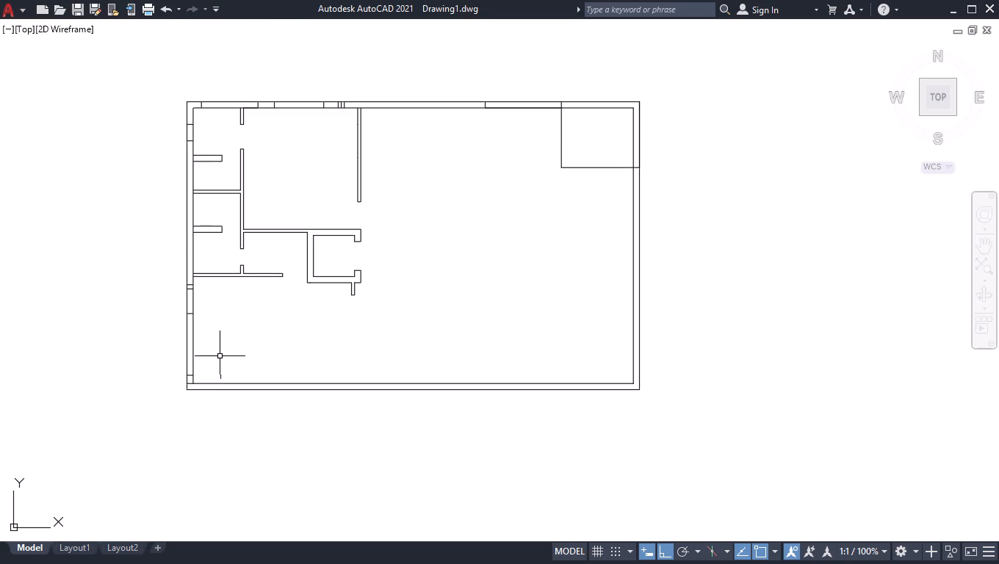
pyautogui.scroll(2, 220, 354)
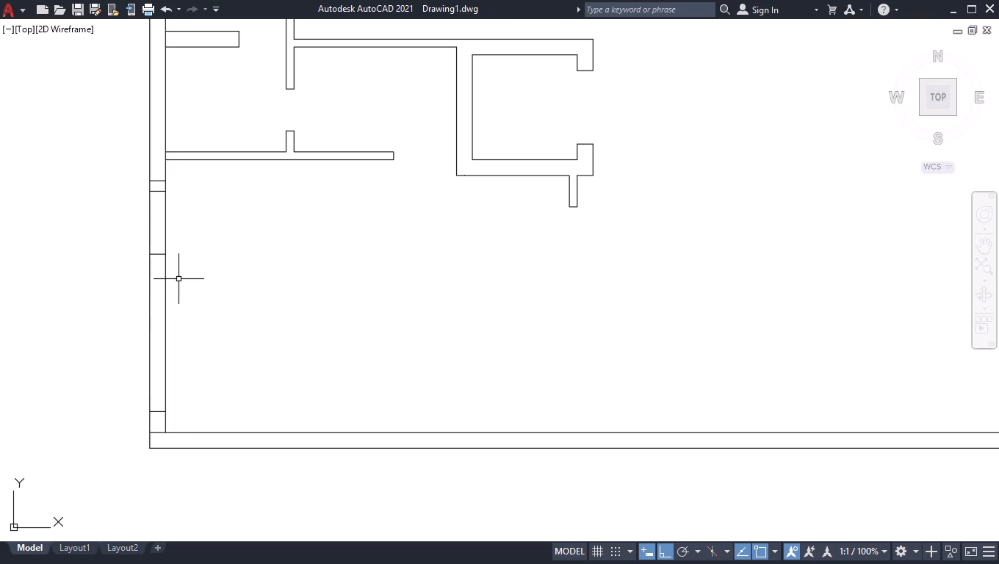
pyautogui.write('br')
pyautogui.press('Down')
pyautogui.press('Return')
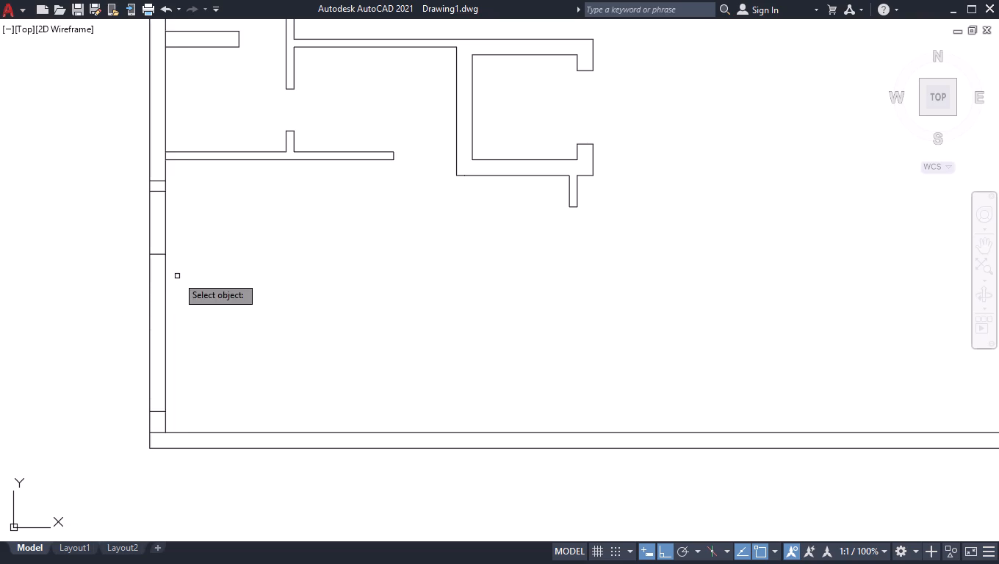
pyautogui.click(167, 208)
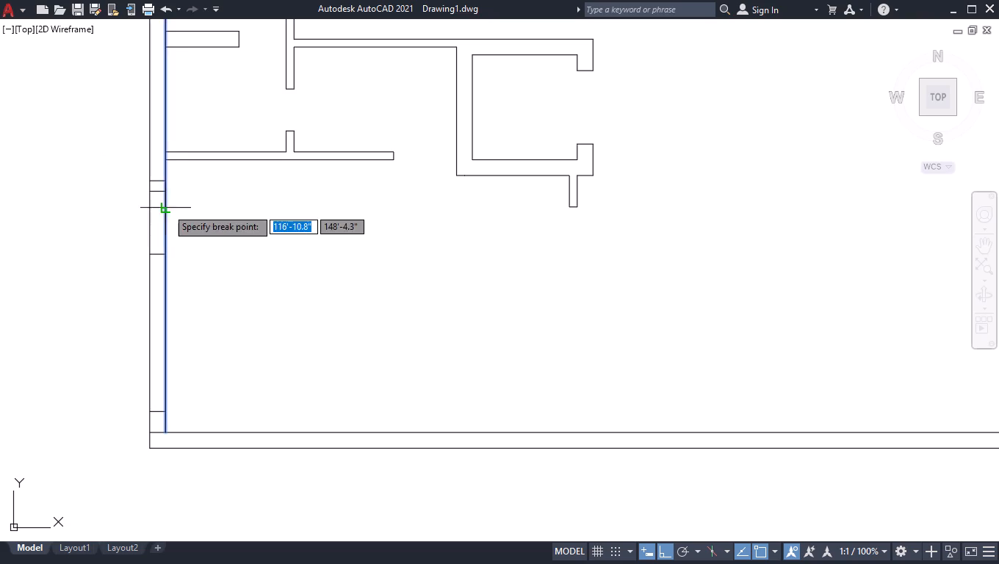
pyautogui.click(167, 161)
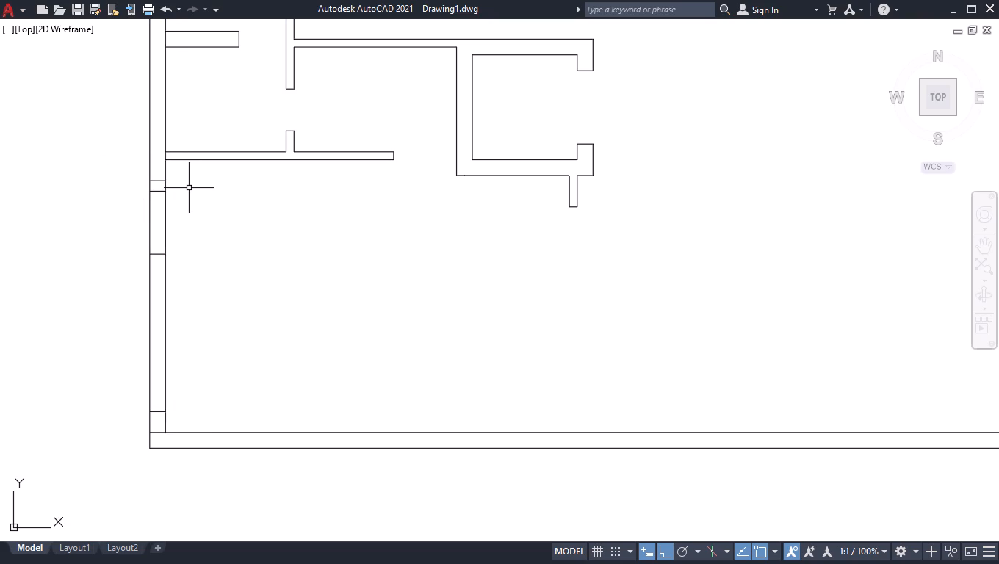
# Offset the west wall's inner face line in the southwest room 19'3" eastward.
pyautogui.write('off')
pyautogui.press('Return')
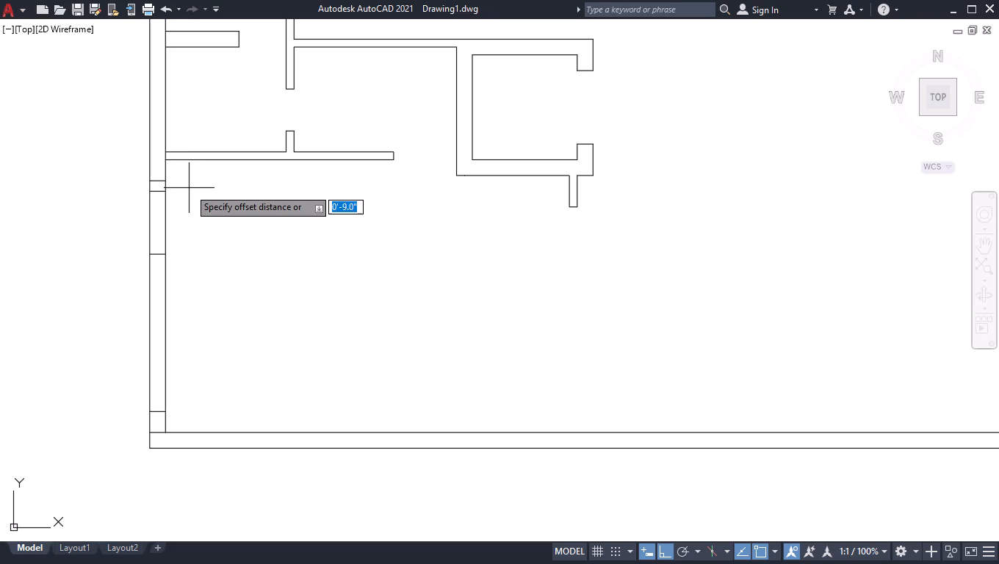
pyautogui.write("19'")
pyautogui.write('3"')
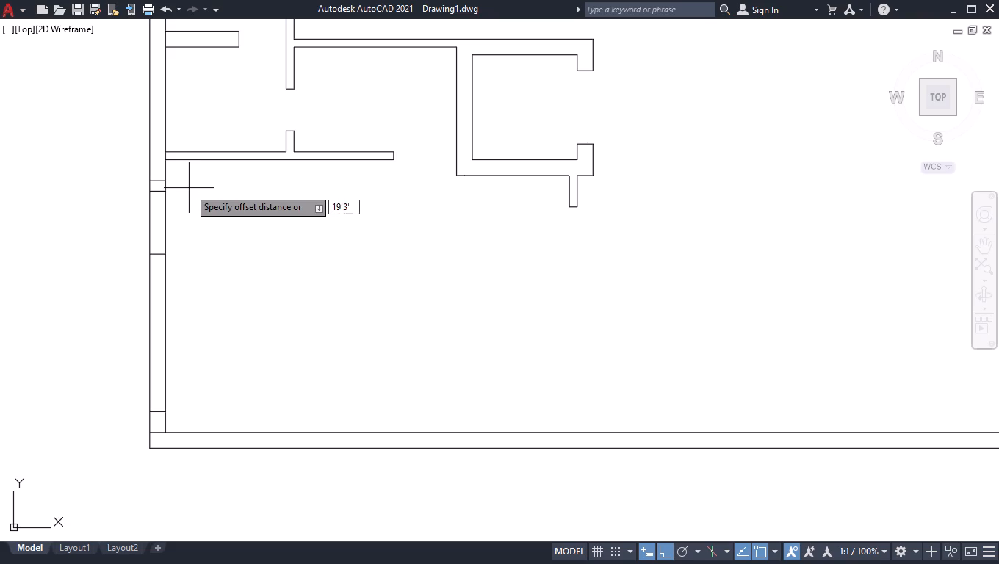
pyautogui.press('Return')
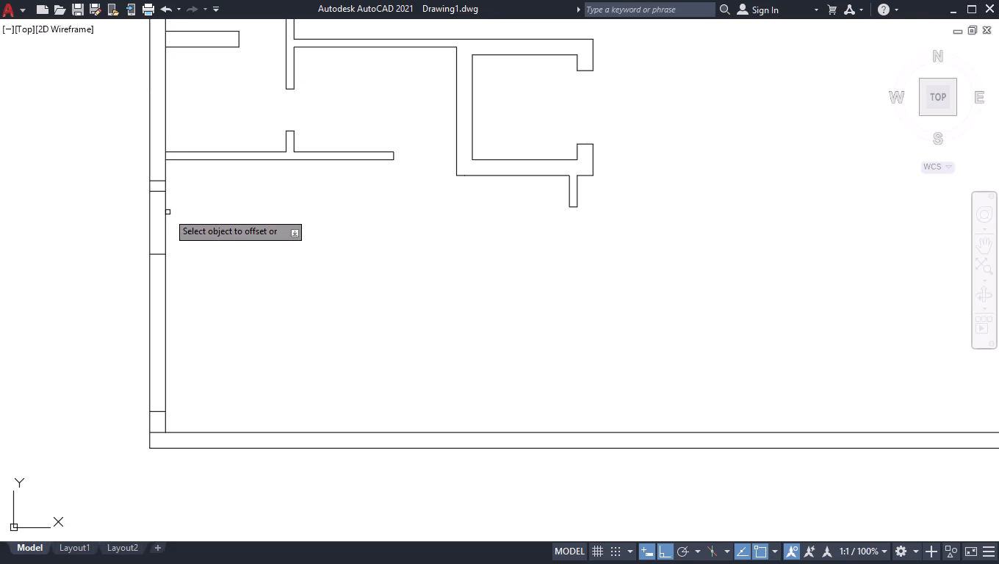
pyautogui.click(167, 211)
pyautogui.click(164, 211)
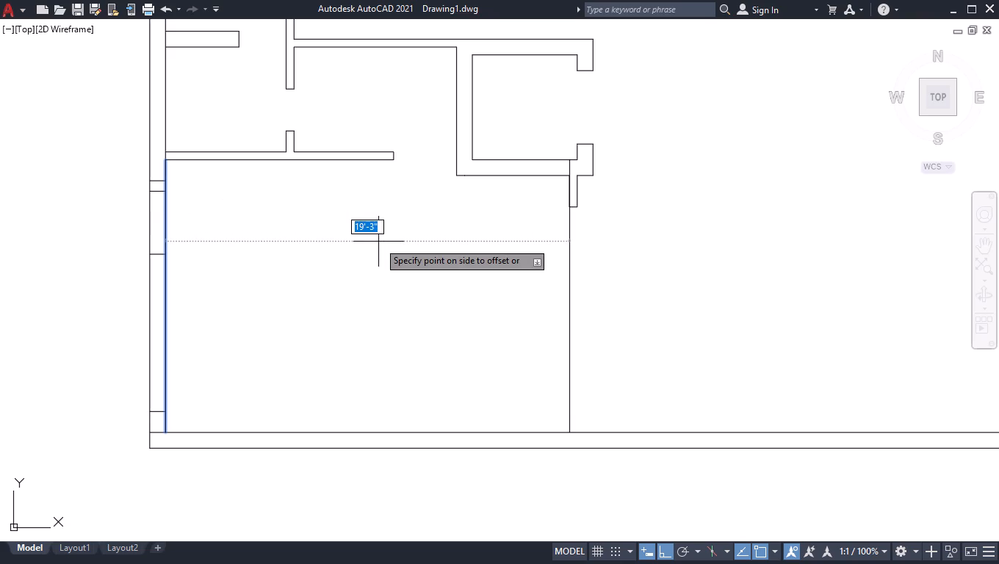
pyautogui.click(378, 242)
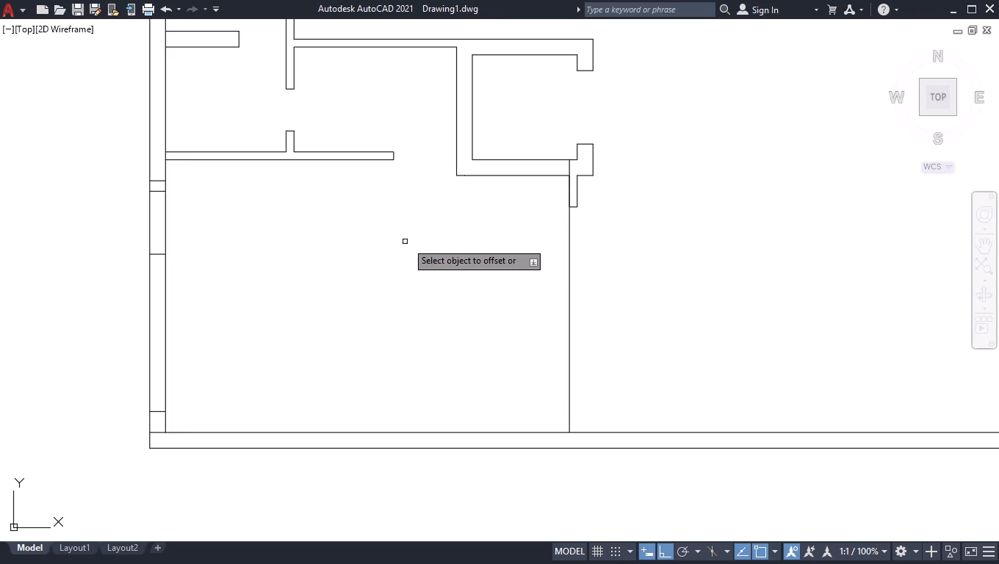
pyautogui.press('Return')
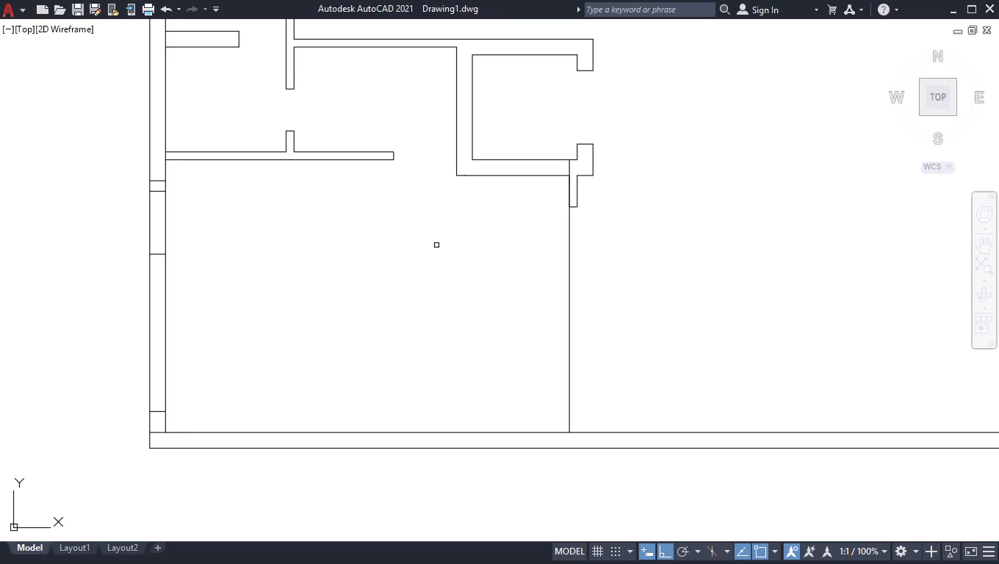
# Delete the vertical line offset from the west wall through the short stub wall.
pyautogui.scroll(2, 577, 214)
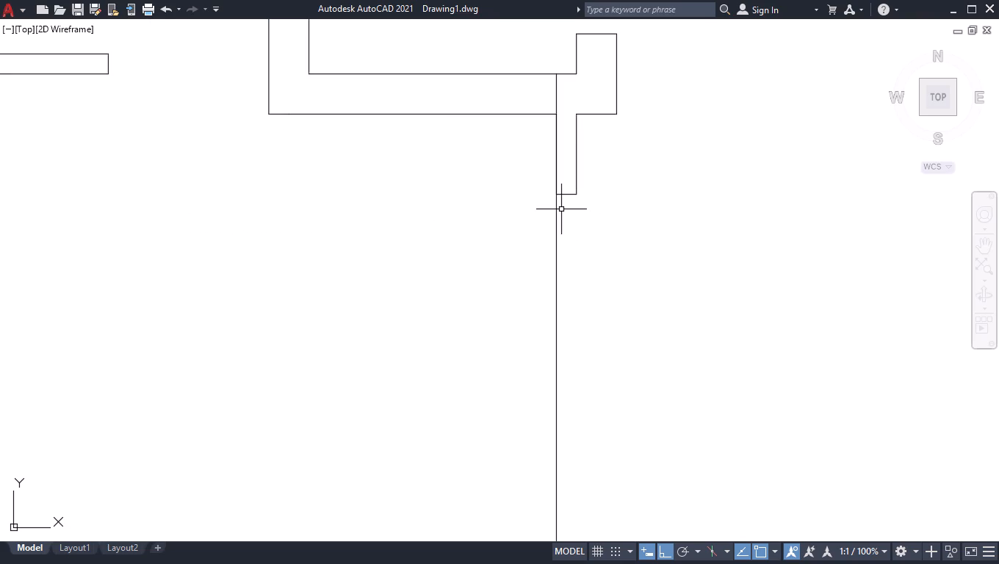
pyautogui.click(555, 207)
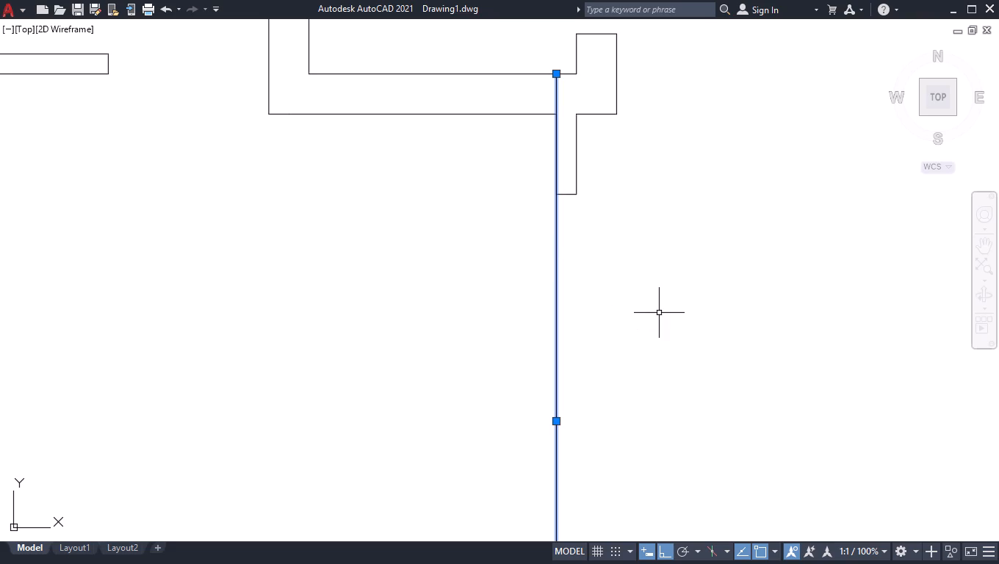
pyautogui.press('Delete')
# Offset the end line of the short stub wall below the closet 3'4" southward to mark the opening.
pyautogui.write('of')
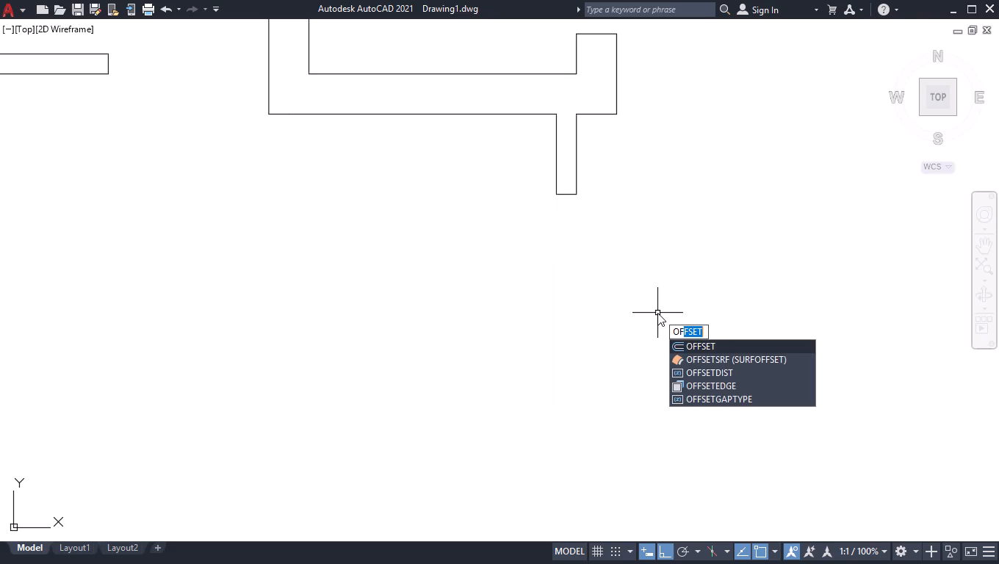
pyautogui.press('Return')
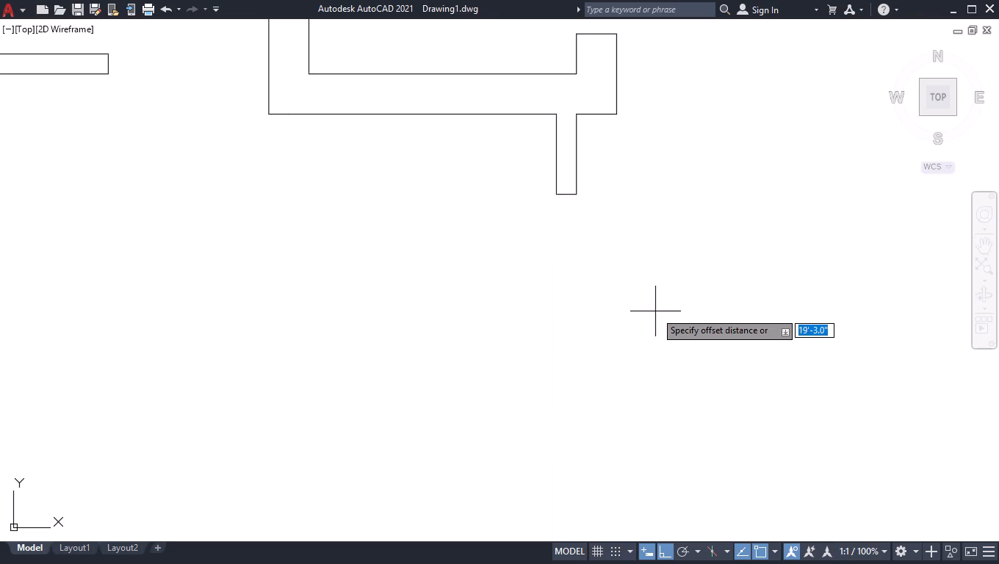
pyautogui.write("3'4")
pyautogui.press('Return')
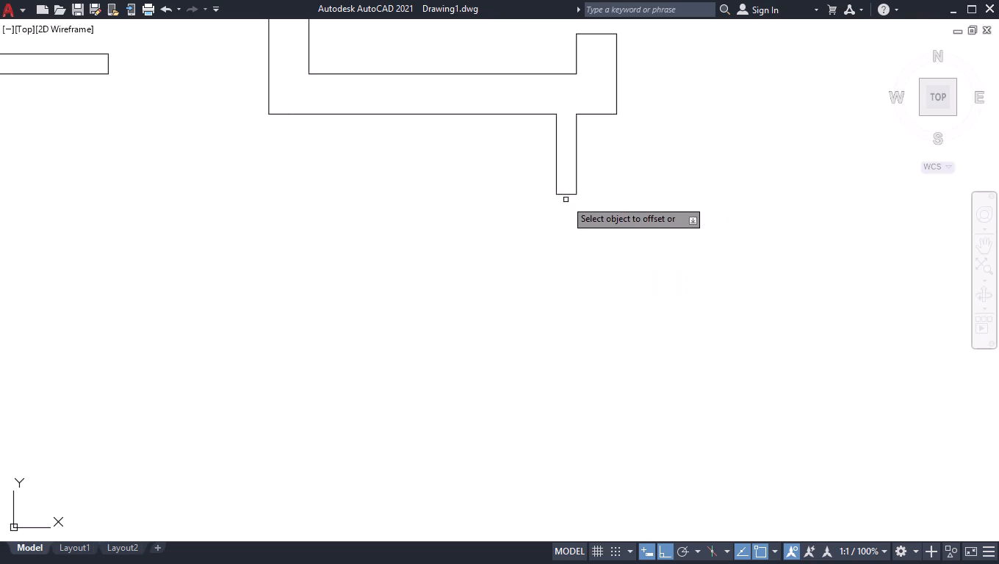
pyautogui.click(567, 194)
pyautogui.click(579, 318)
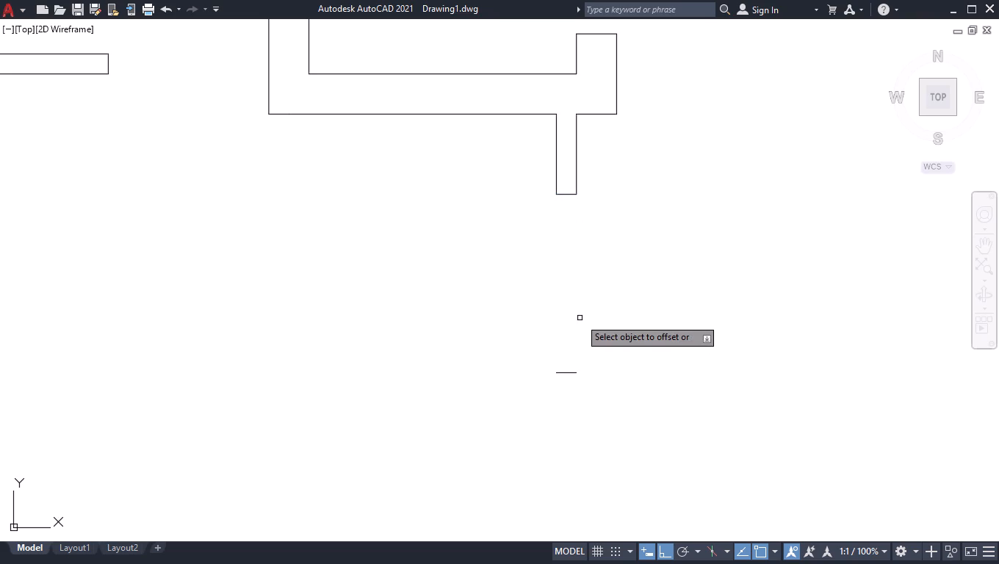
pyautogui.press('Return')
pyautogui.scroll(-4, 579, 239)
pyautogui.scroll(2, 583, 248)
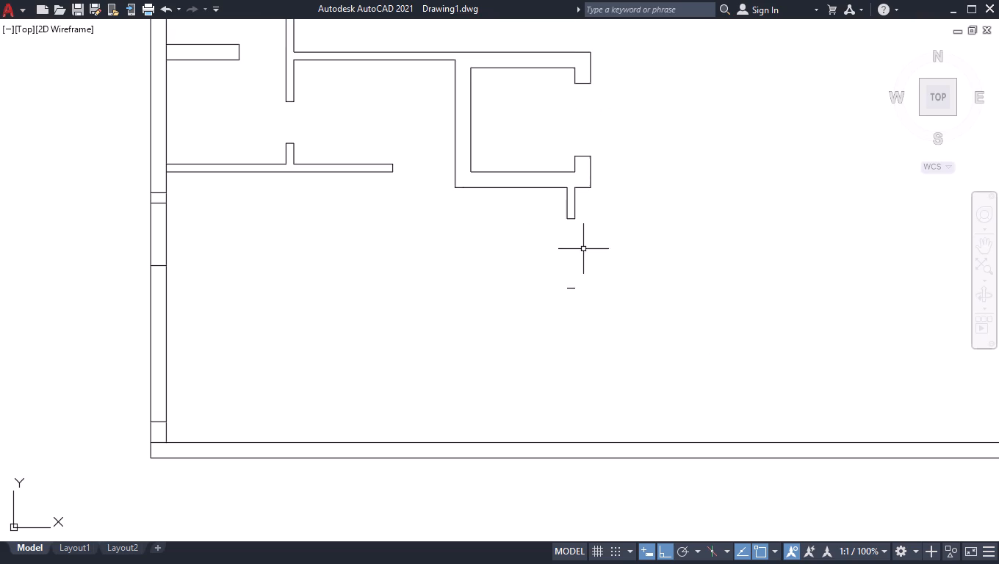
# Draw a vertical line from the west end of the opening's lower mark down to the south wall's inner face.
pyautogui.press('l')
pyautogui.press('Return')
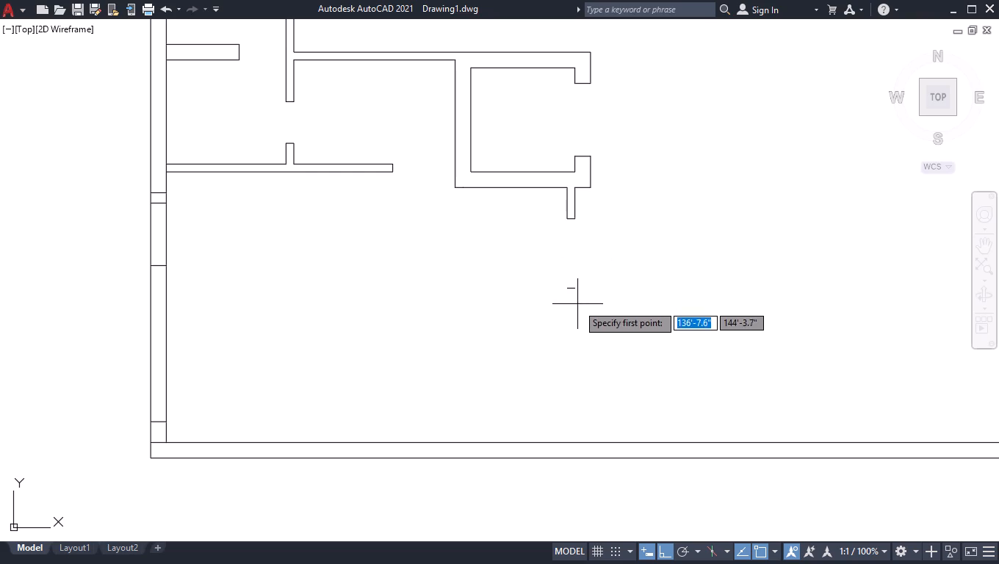
pyautogui.click(570, 287)
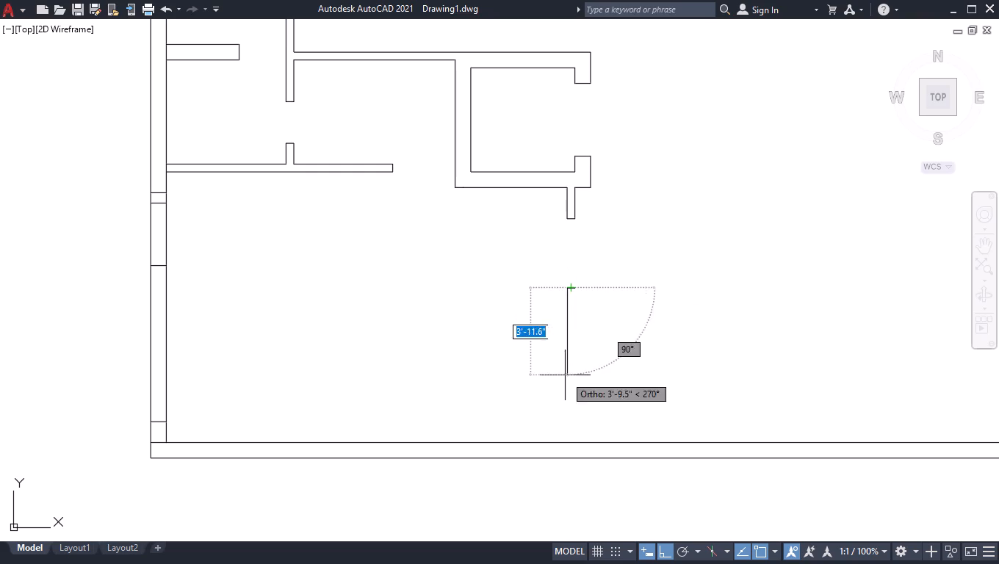
pyautogui.click(566, 442)
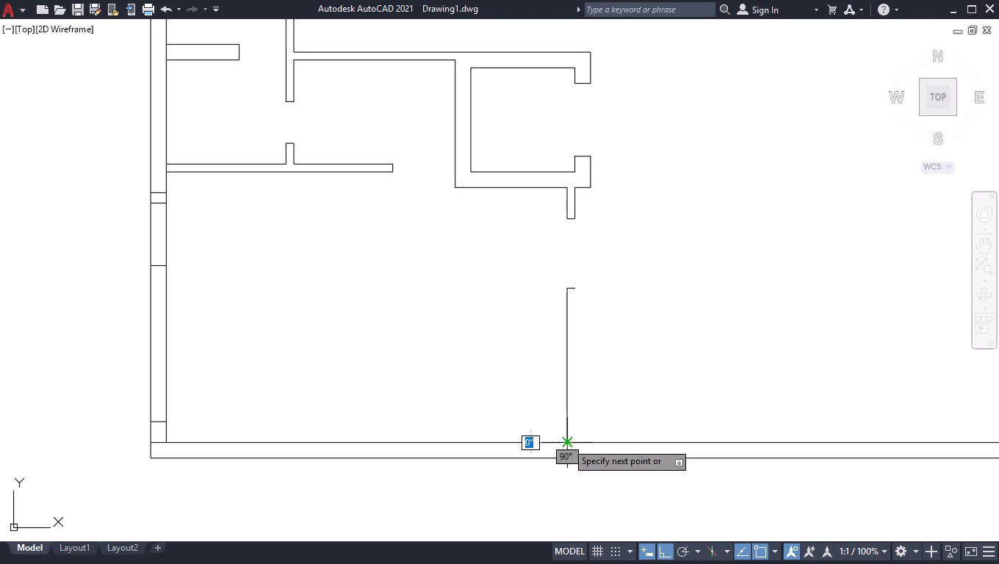
pyautogui.press('space')
# Offset the new vertical line 4.5" eastward to form the partition's second face.
pyautogui.click(582, 399)
pyautogui.click(560, 411)
pyautogui.write('off')
pyautogui.press('Return')
pyautogui.write('4.5')
pyautogui.press('Return')
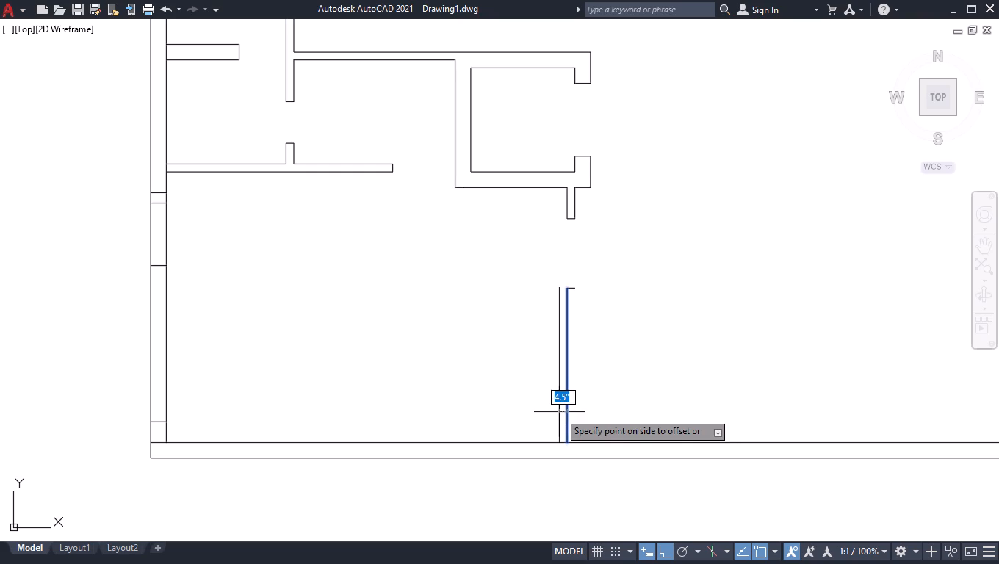
pyautogui.click(713, 380)
pyautogui.press('Return')
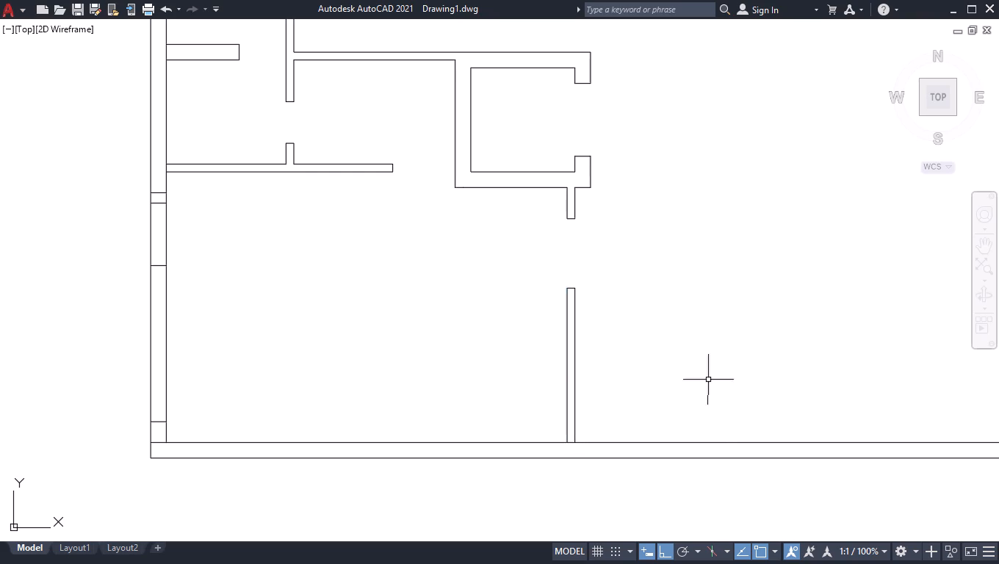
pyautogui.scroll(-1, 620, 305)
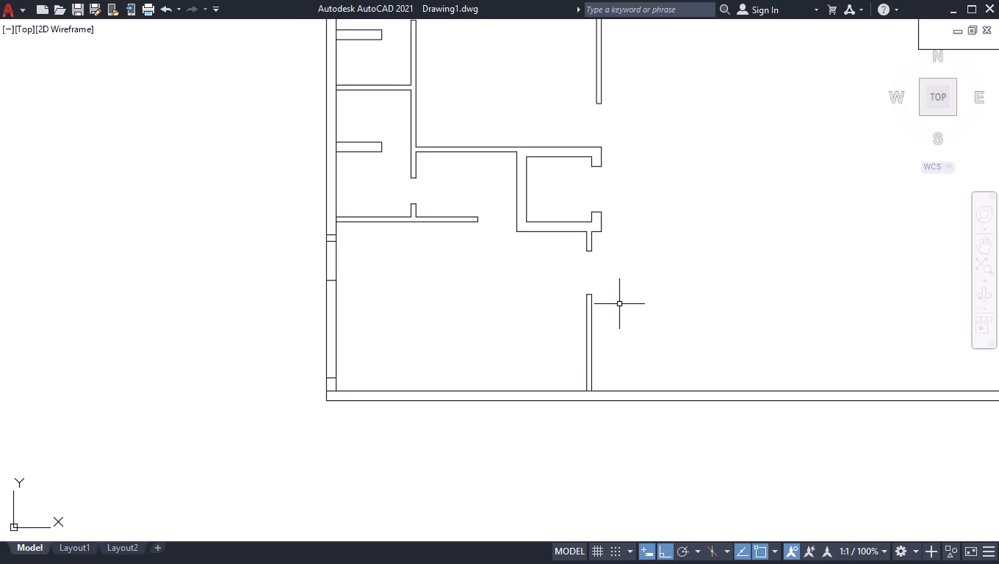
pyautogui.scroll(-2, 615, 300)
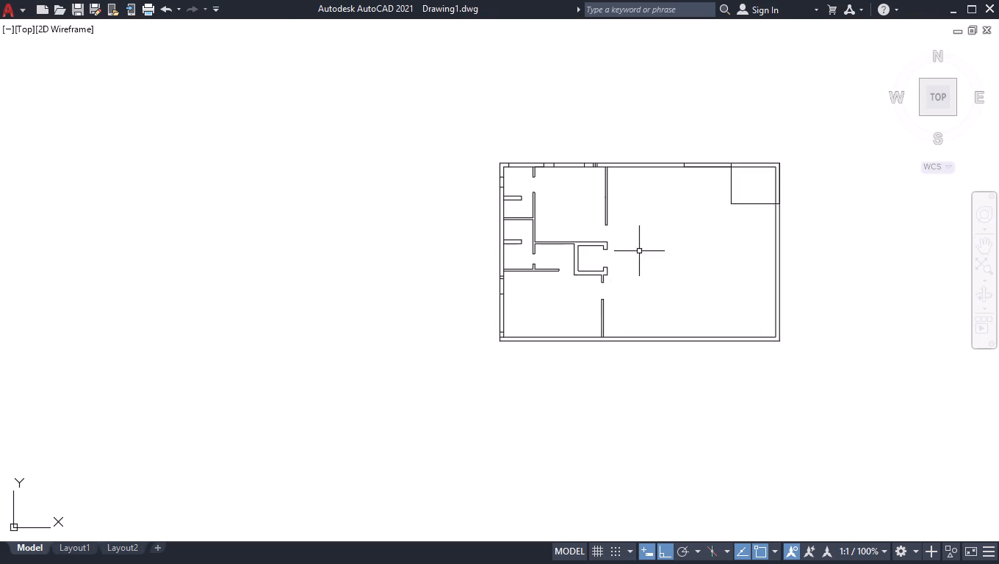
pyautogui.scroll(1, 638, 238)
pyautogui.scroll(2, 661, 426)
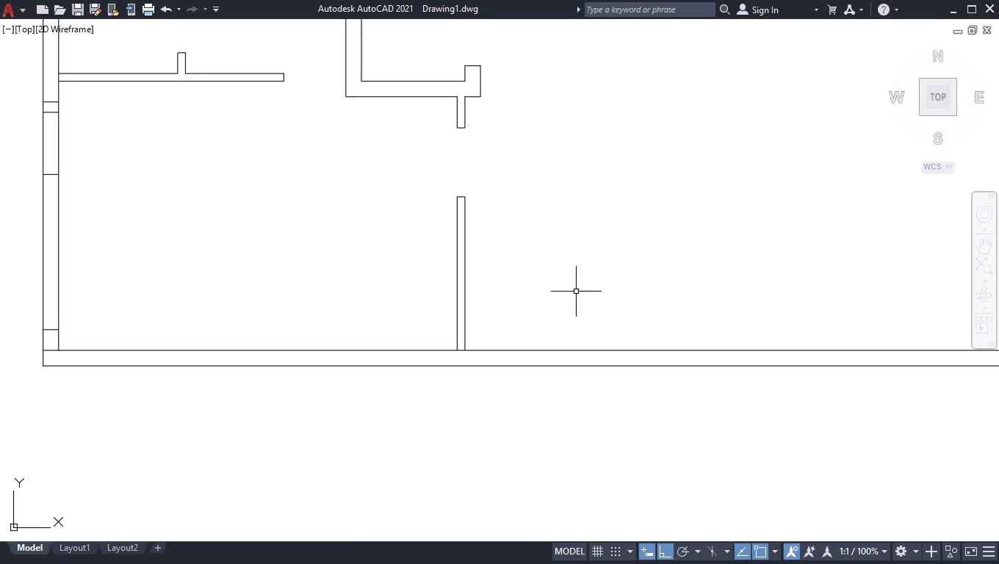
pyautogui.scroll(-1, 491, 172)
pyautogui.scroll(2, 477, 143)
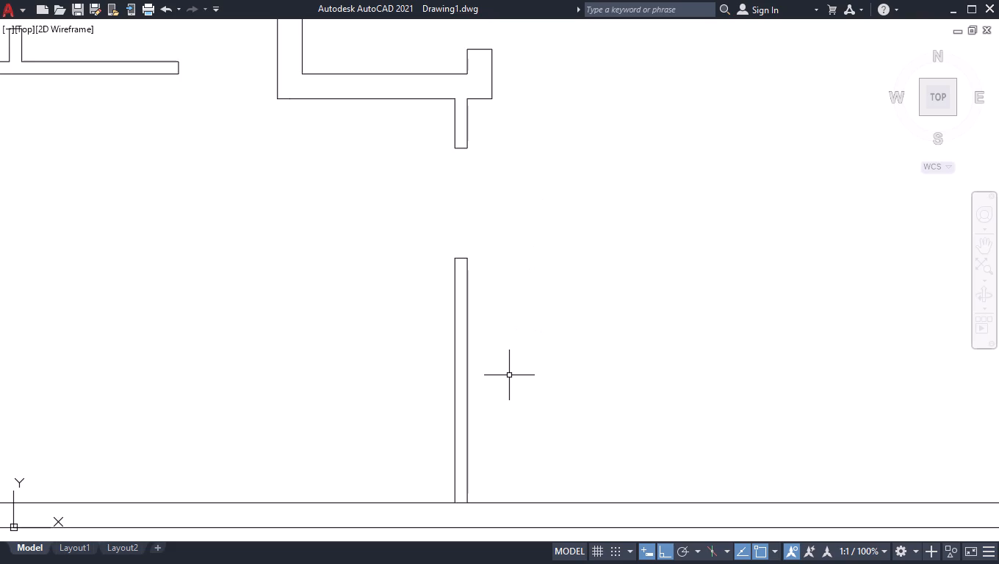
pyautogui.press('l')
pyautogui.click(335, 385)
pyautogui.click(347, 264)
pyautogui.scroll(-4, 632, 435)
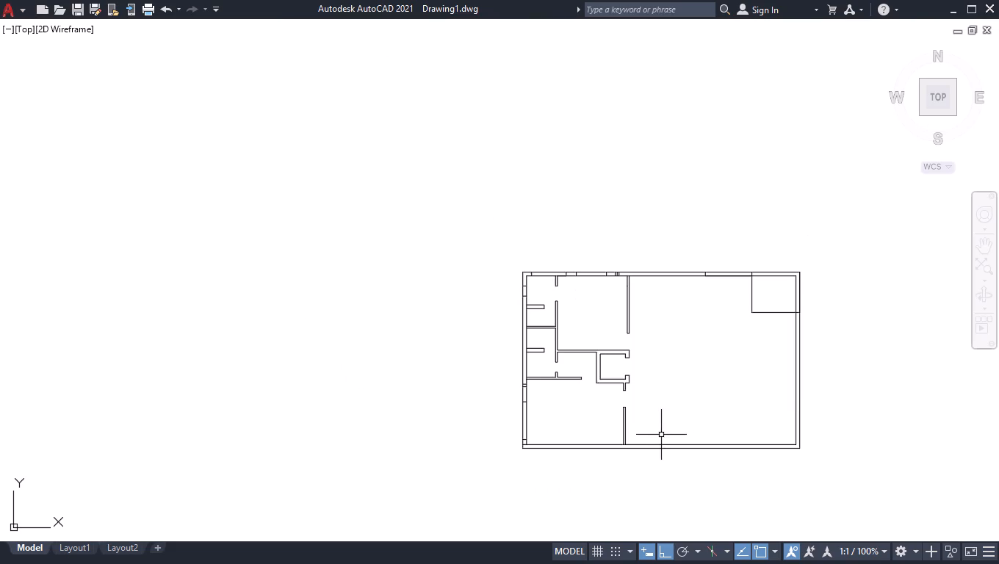
# Extend both face lines of the new partition down to the south wall's outer face.
pyautogui.scroll(1, 795, 408)
pyautogui.write('ex')
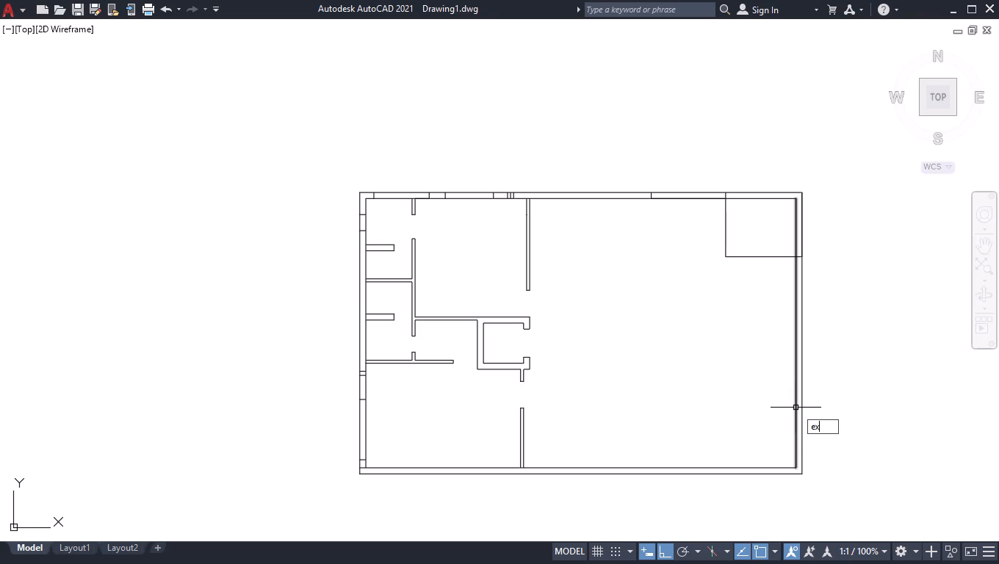
pyautogui.press('Return')
pyautogui.click(535, 445)
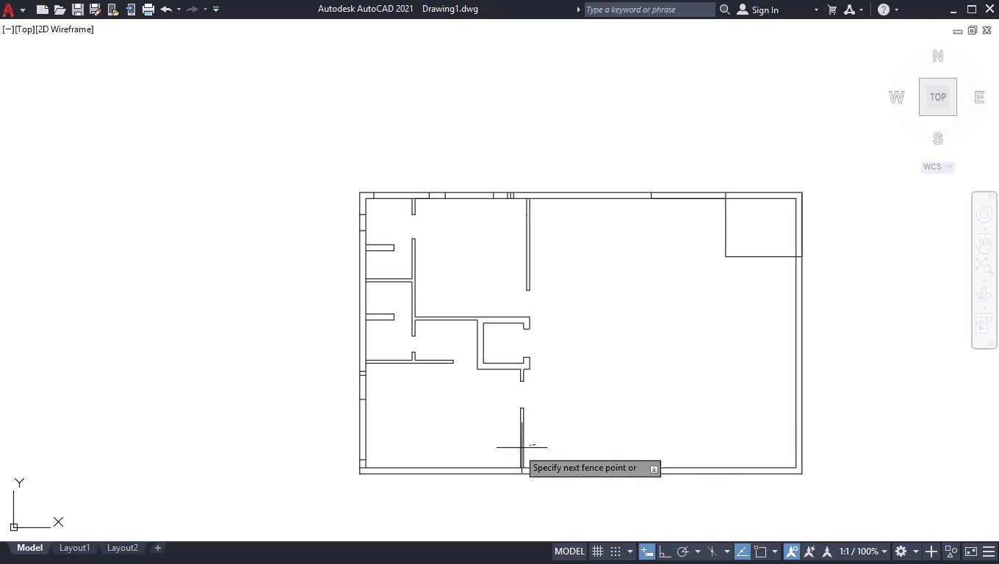
pyautogui.click(505, 449)
# Extend the east wall's inner face line down to the south wall's outer face.
pyautogui.click(798, 441)
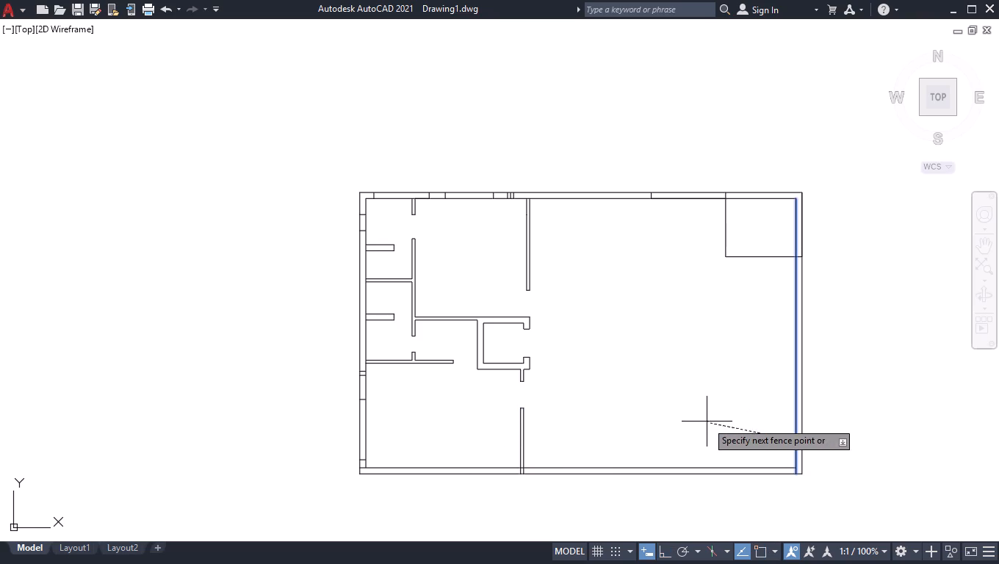
pyautogui.press('Return')
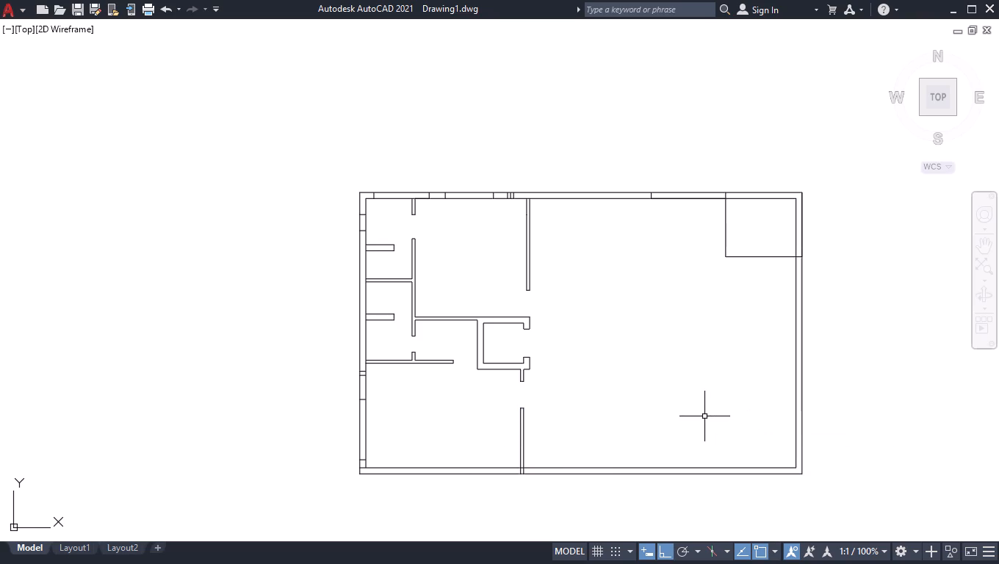
pyautogui.press('space')
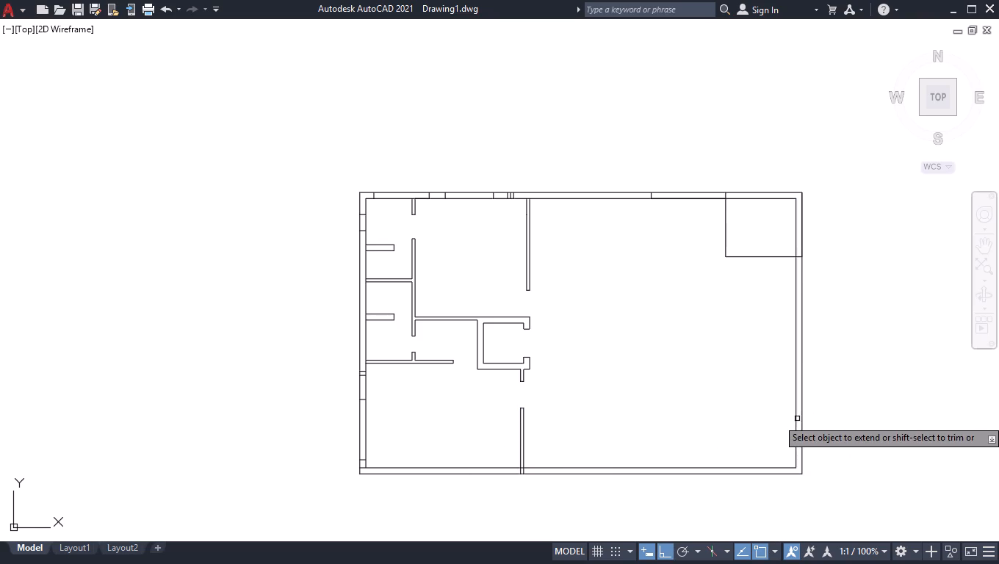
pyautogui.click(798, 416)
pyautogui.click(790, 419)
pyautogui.press('Return')
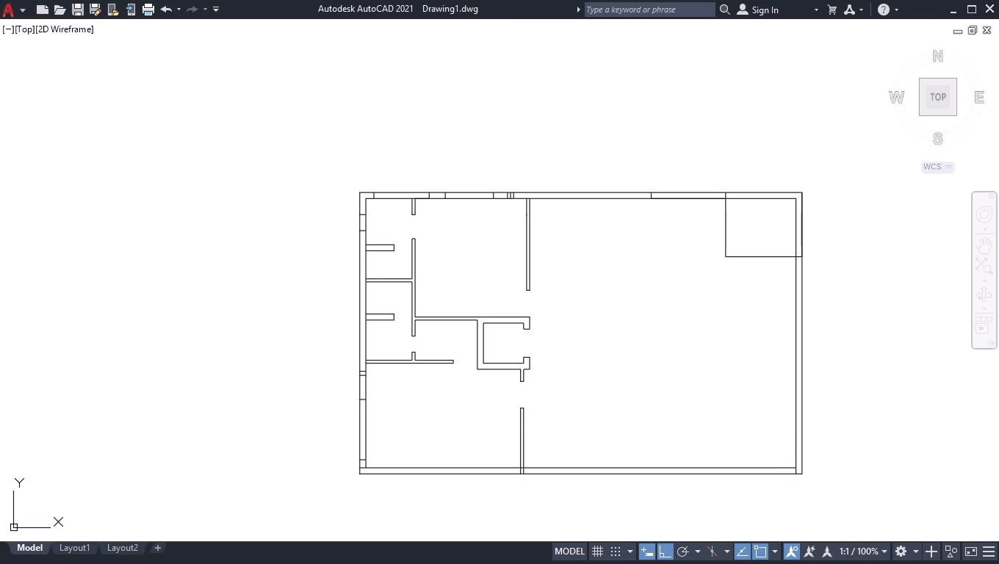
# Draw a line 1'3" northward from the foot of the partition's east face on the south wall's outer face.
pyautogui.scroll(2, 548, 442)
pyautogui.press('l')
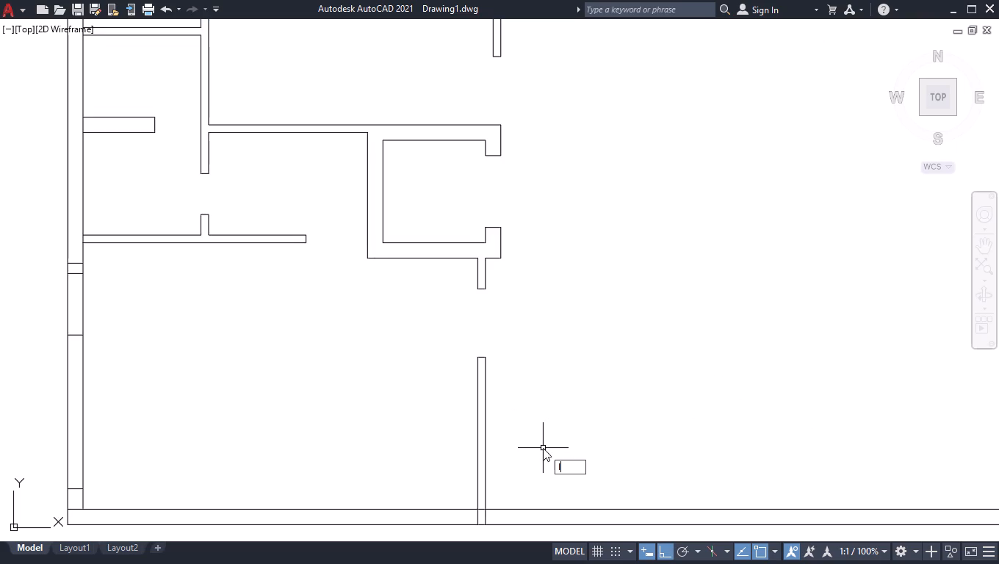
pyautogui.press('Return')
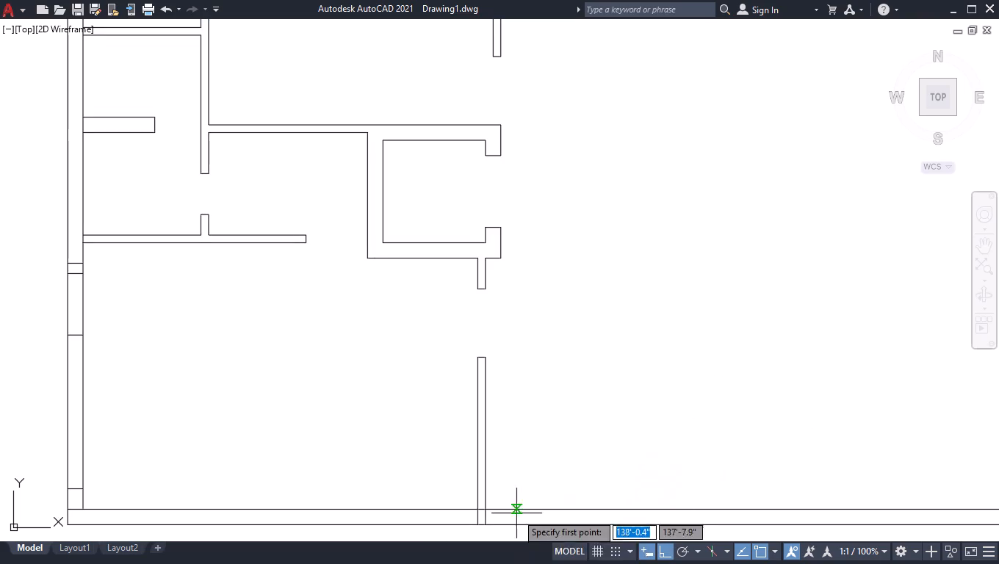
pyautogui.click(489, 524)
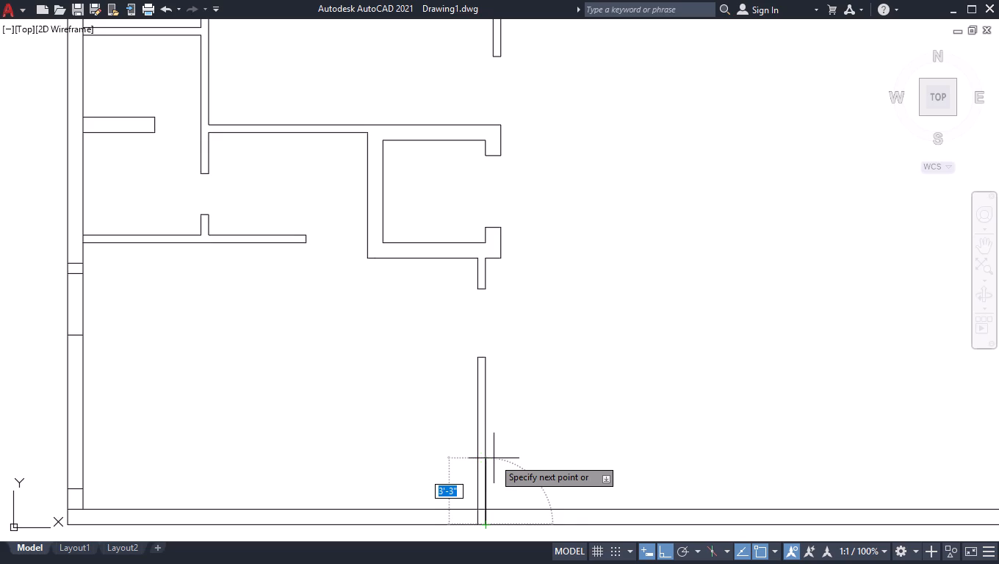
pyautogui.write("1'3")
pyautogui.press('Return')
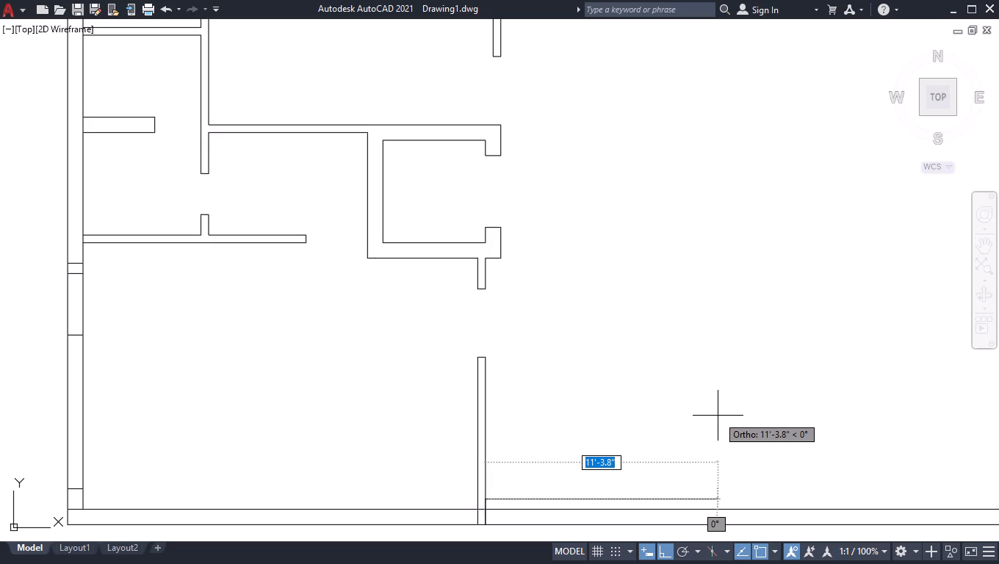
# Continue the line eastward with segments of 6", 2', 10'1.5", 2' and 6", ending with a freehand vertical segment northward.
pyautogui.press('6')
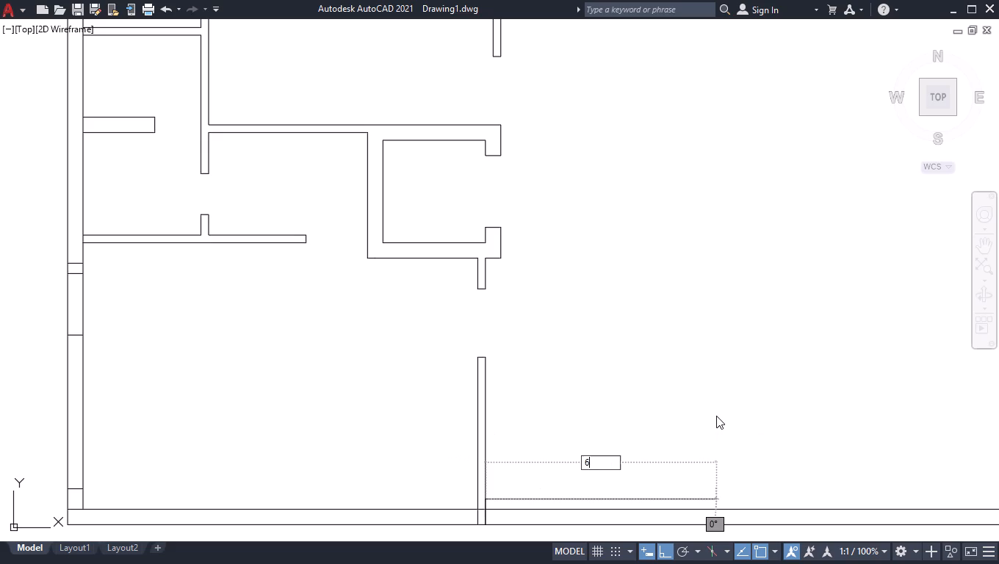
pyautogui.press('Return')
pyautogui.write("2'")
pyautogui.press('Return')
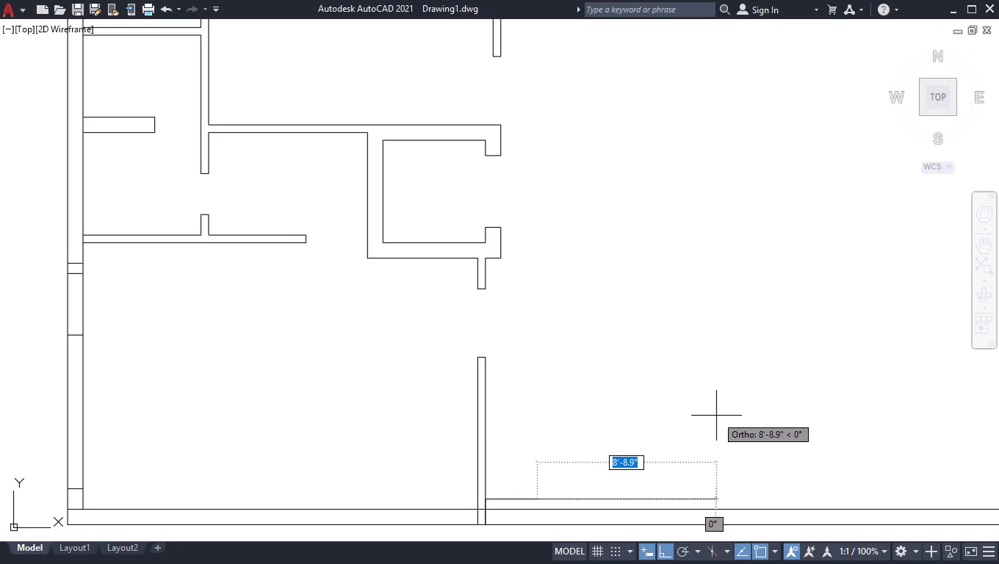
pyautogui.write("10'1.5")
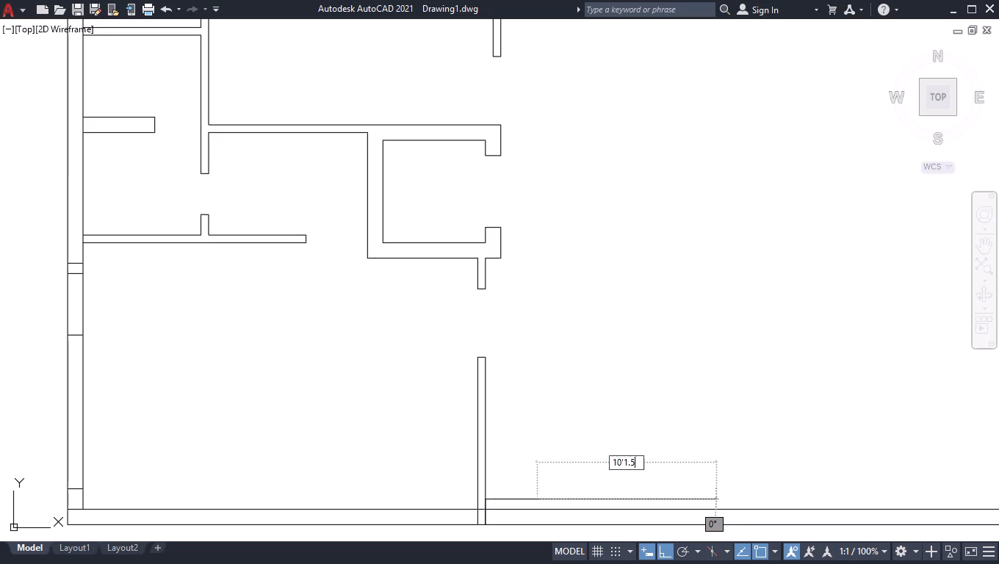
pyautogui.press('Return')
pyautogui.scroll(-2, 474, 300)
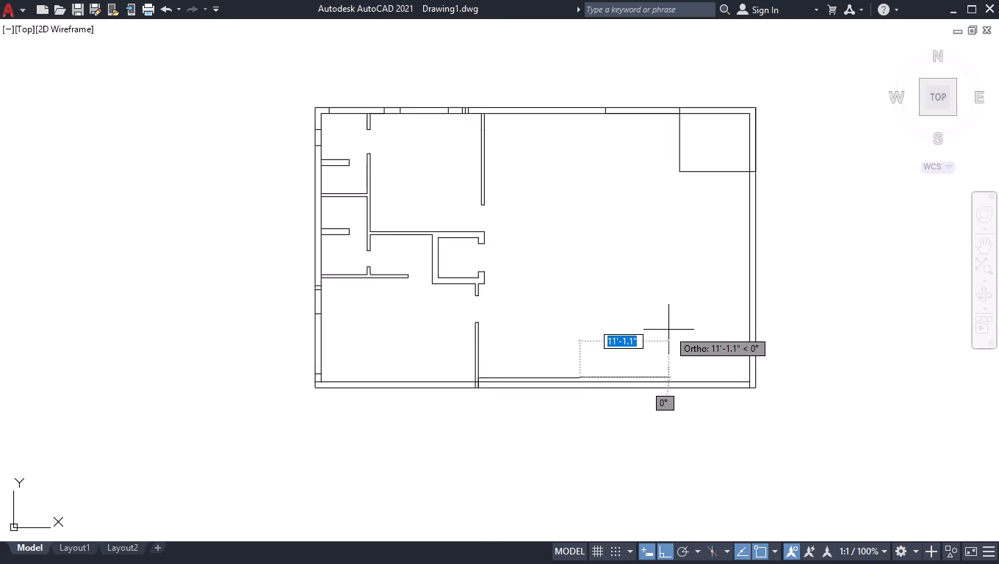
pyautogui.scroll(2, 669, 330)
pyautogui.write("2'")
pyautogui.press('Return')
pyautogui.press('6')
pyautogui.press('Return')
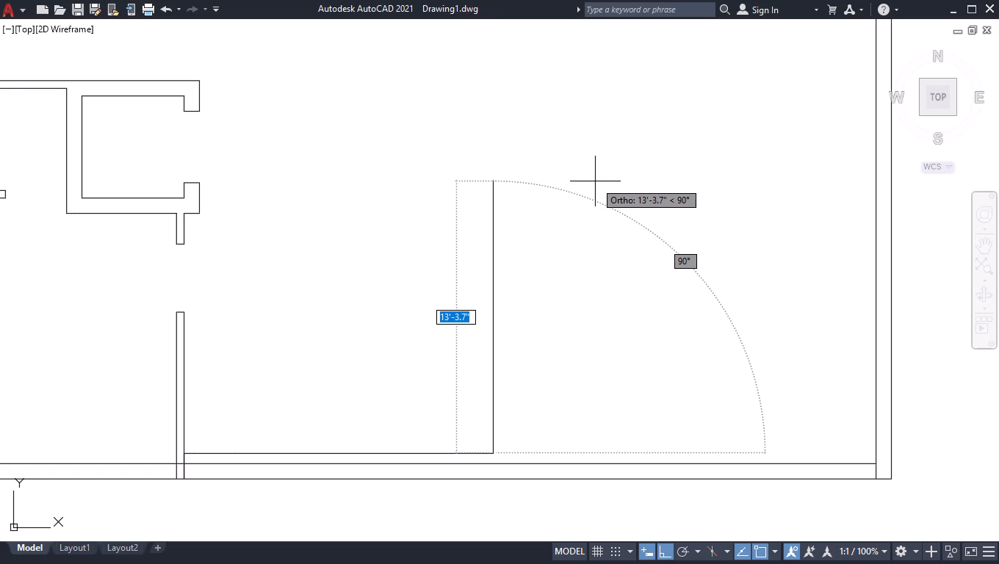
pyautogui.click(514, 368)
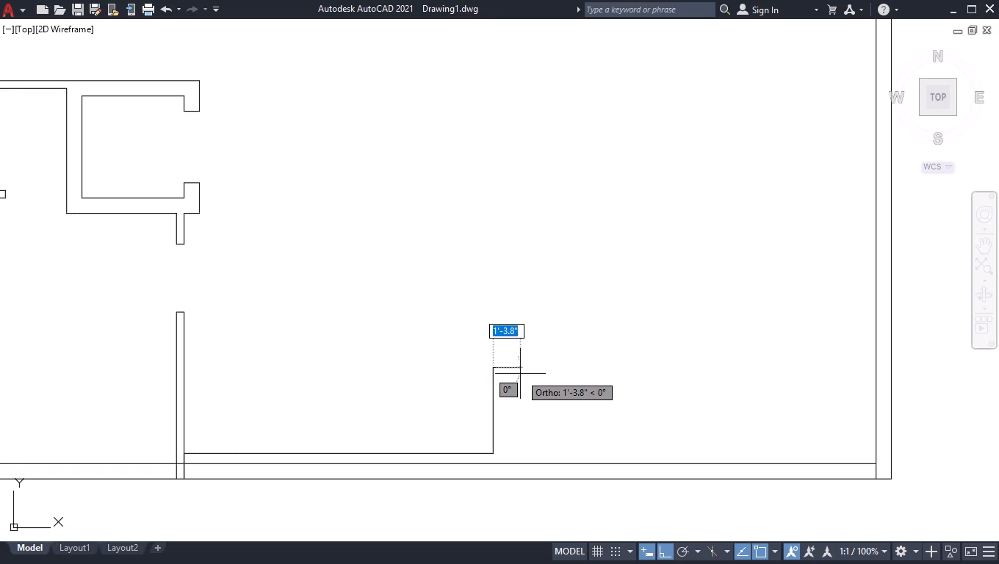
pyautogui.press('Return')
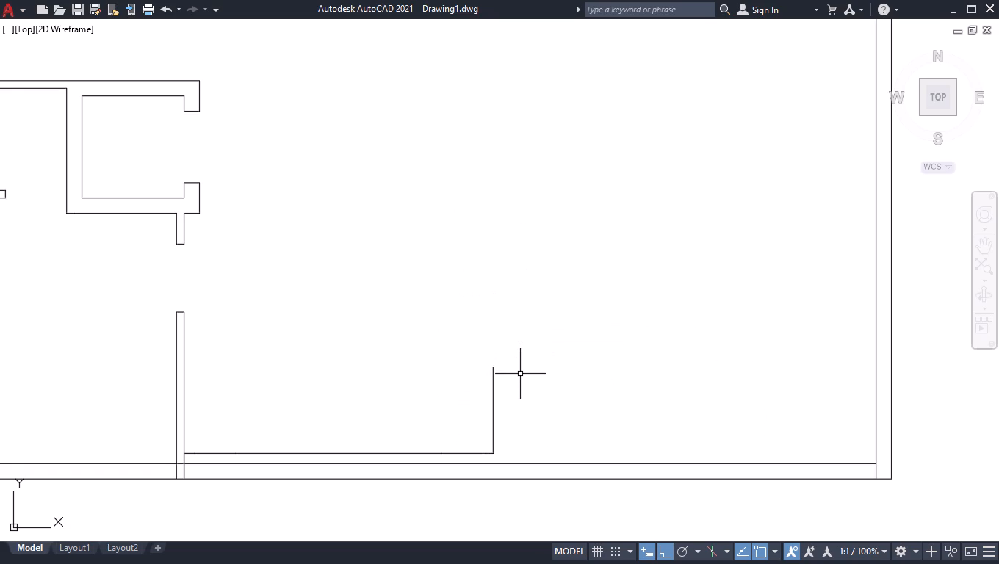
# Delete the vertical segment at the east end of the new line chain.
pyautogui.click(507, 387)
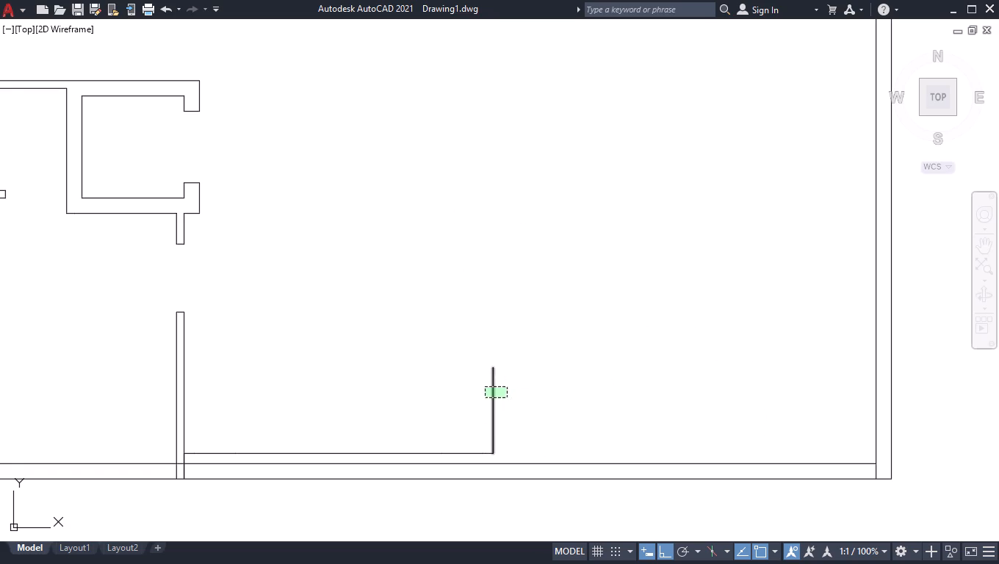
pyautogui.click(485, 398)
pyautogui.press('Delete')
# Measure the distance from the south wall's outer face to the new horizontal line at the partition.
pyautogui.scroll(3, 180, 481)
pyautogui.write('dl')
pyautogui.press('i')
pyautogui.press('Return')
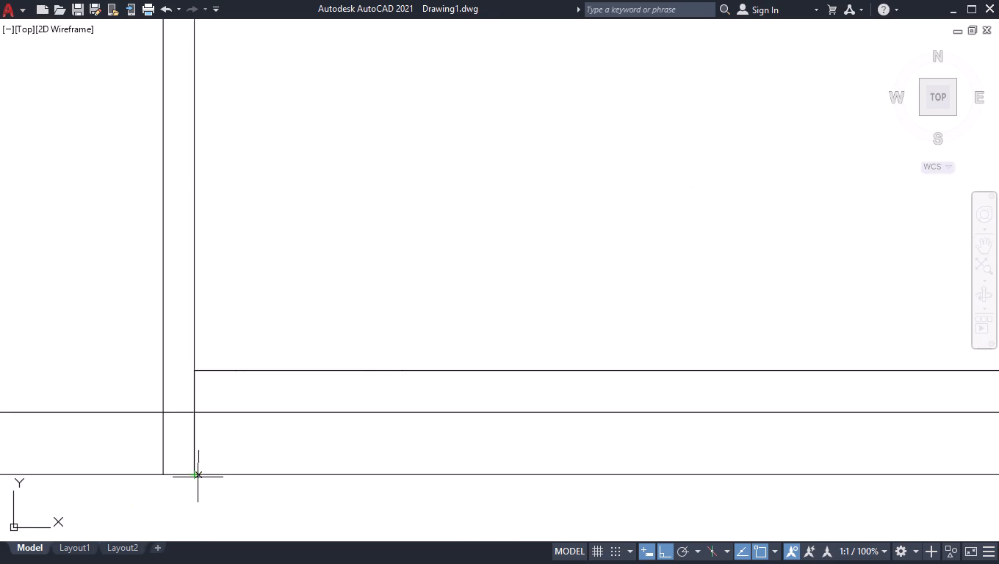
pyautogui.click(194, 480)
pyautogui.click(192, 371)
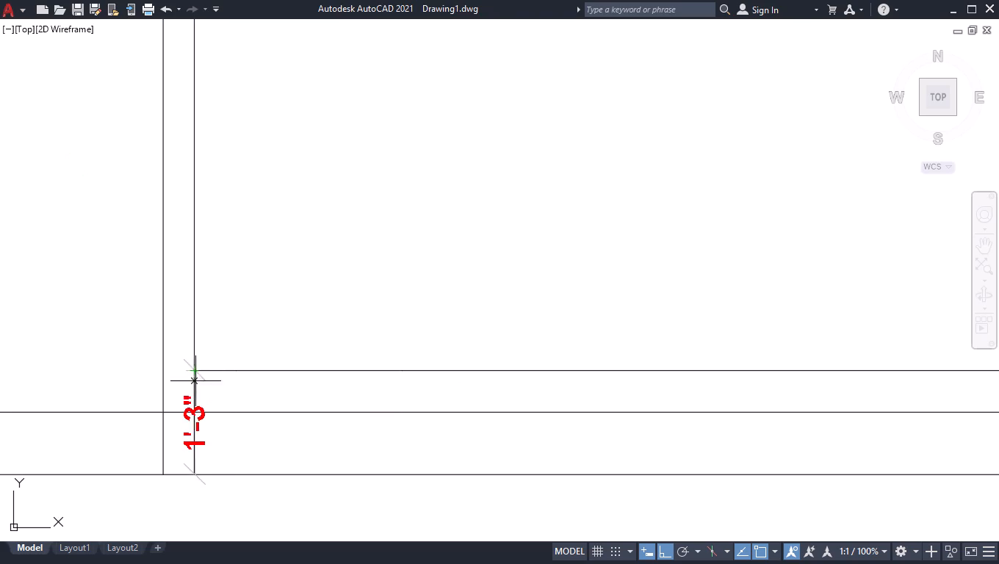
pyautogui.press('Return')
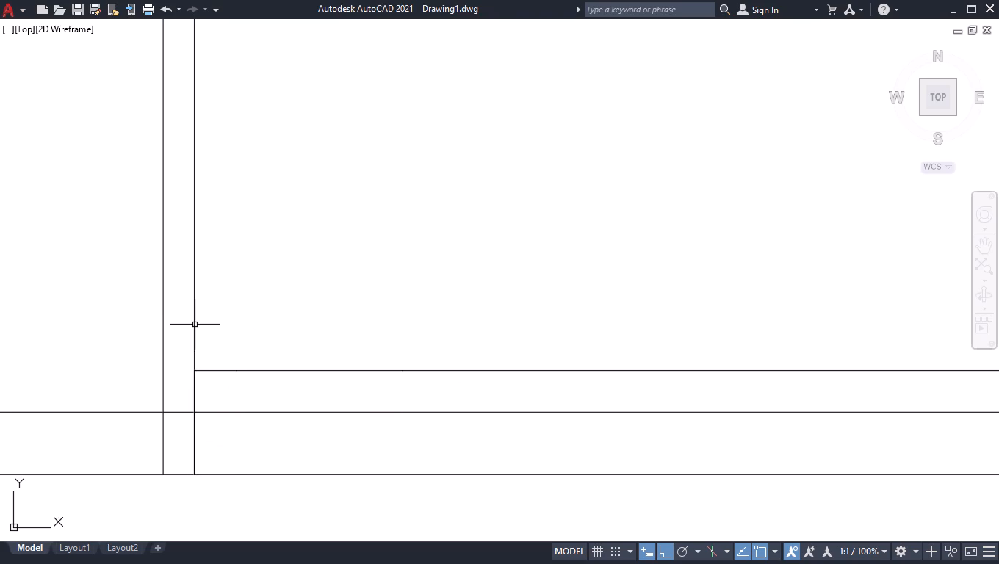
# Offset all five segments of the horizontal line chain east of the partition 9" northward.
pyautogui.write('off')
pyautogui.press('Return')
pyautogui.press('9')
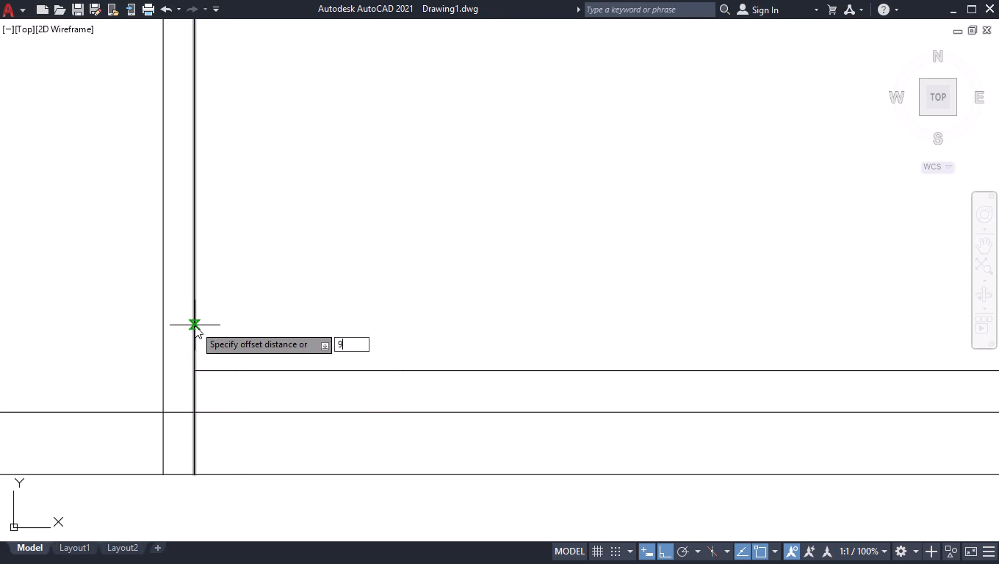
pyautogui.press('Return')
pyautogui.click(344, 367)
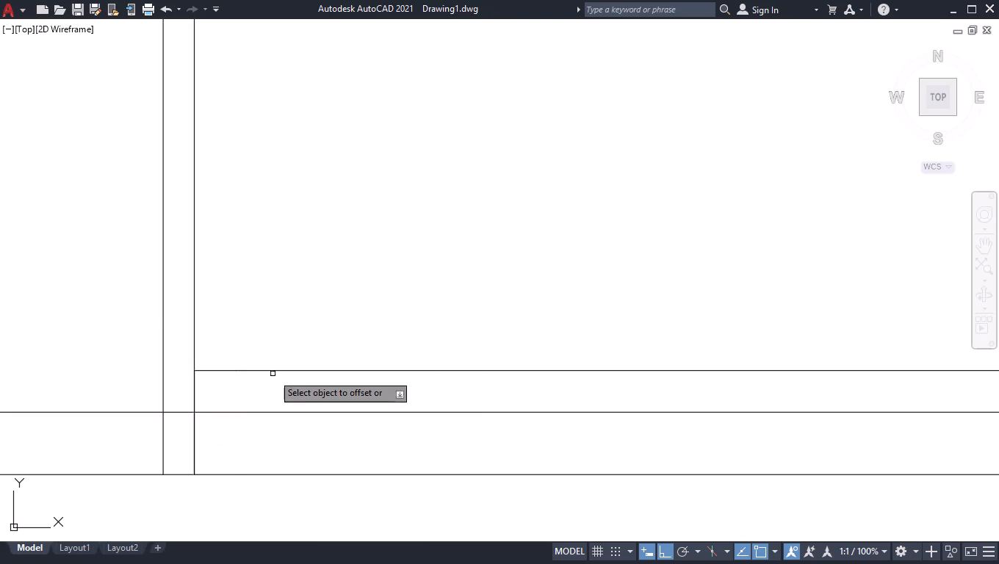
pyautogui.click(226, 369)
pyautogui.click(262, 336)
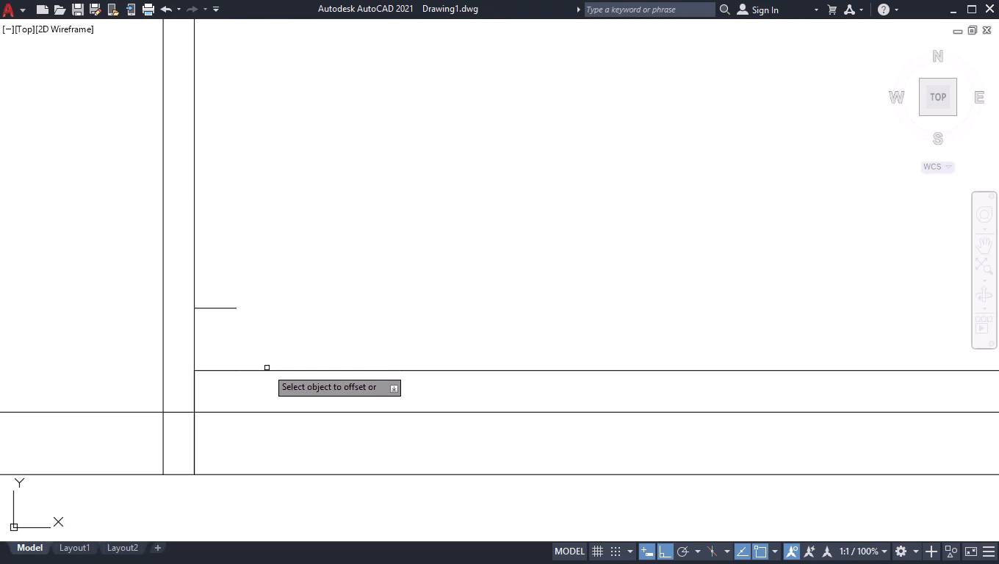
pyautogui.moveTo(267, 369); pyautogui.dragTo(270, 363)
pyautogui.click(278, 328)
pyautogui.click(509, 371)
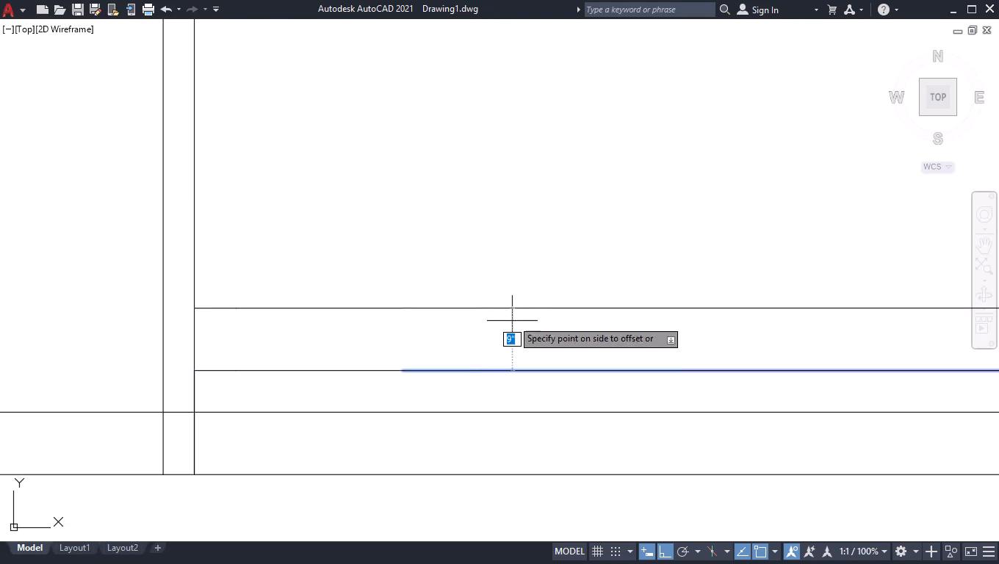
pyautogui.click(512, 317)
pyautogui.scroll(-3, 515, 321)
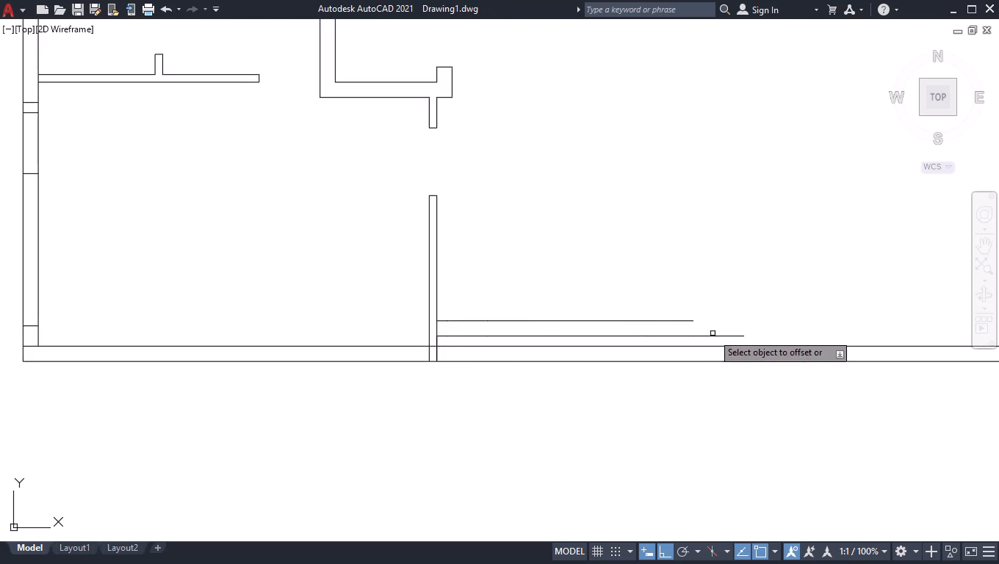
pyautogui.click(713, 336)
pyautogui.click(711, 321)
pyautogui.scroll(2, 717, 328)
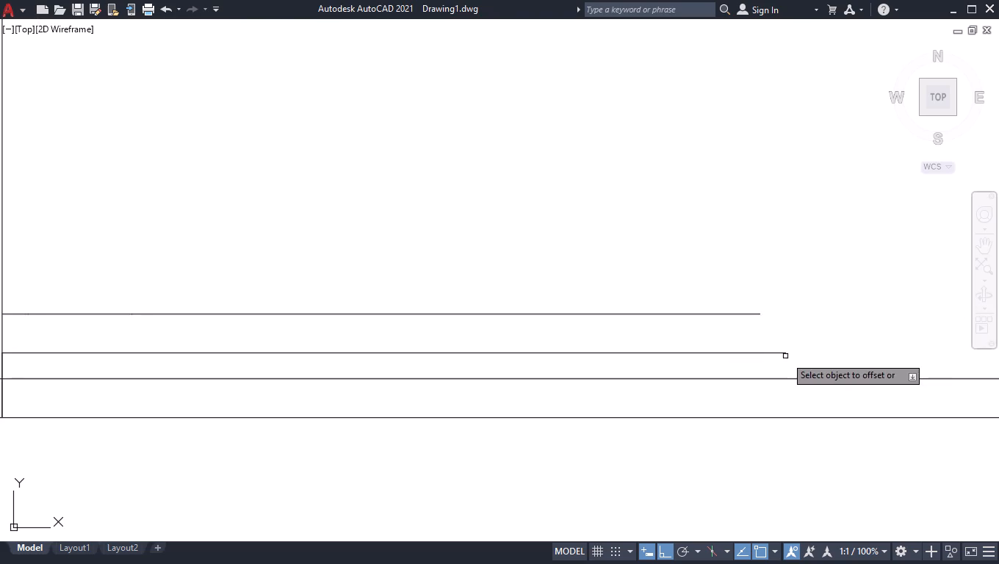
pyautogui.click(777, 352)
pyautogui.click(775, 319)
pyautogui.press('Return')
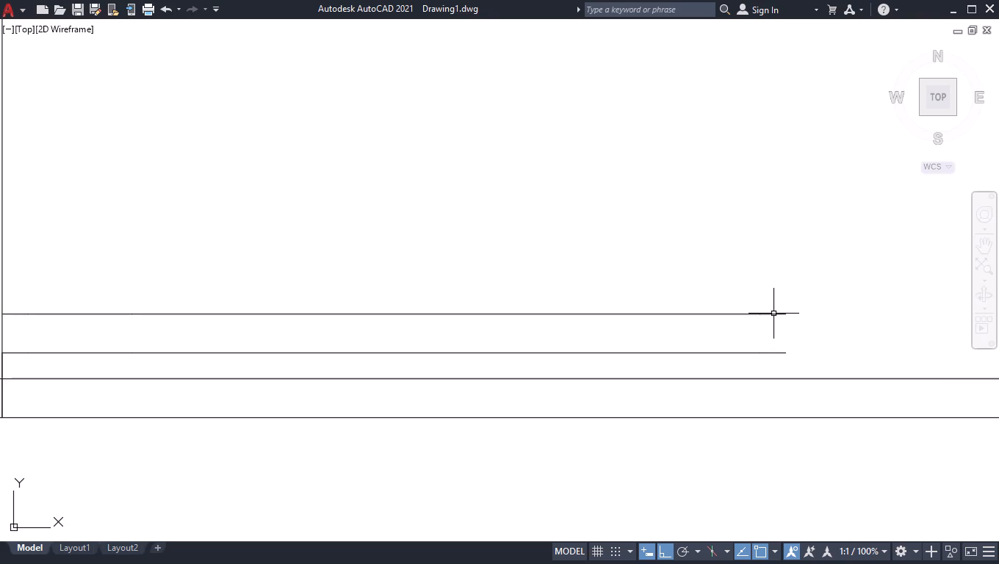
# Draw a vertical line from the east end of the lower horizontal line down to the south wall's outer face.
pyautogui.scroll(-1, 732, 269)
pyautogui.press('l')
pyautogui.press('Return')
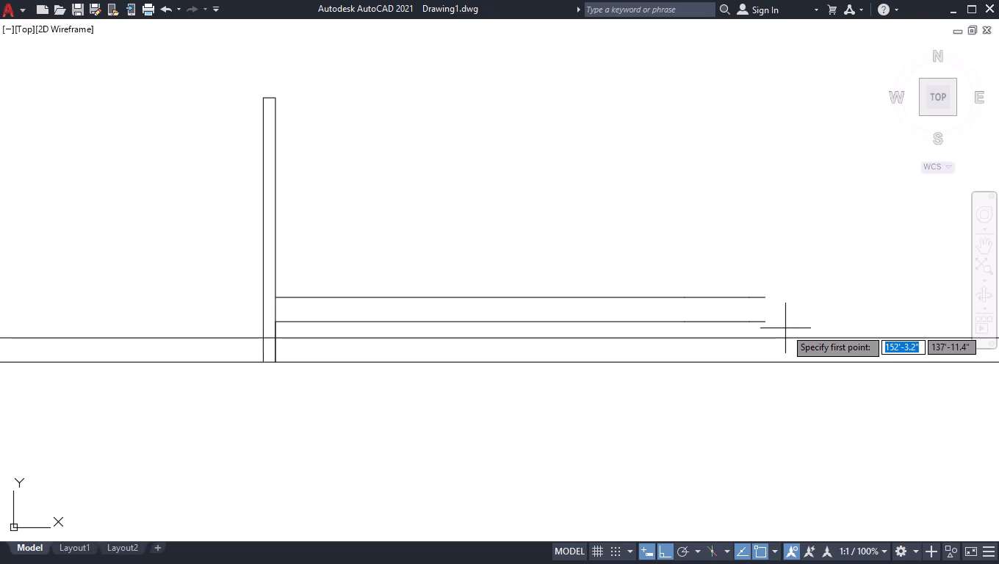
pyautogui.click(765, 322)
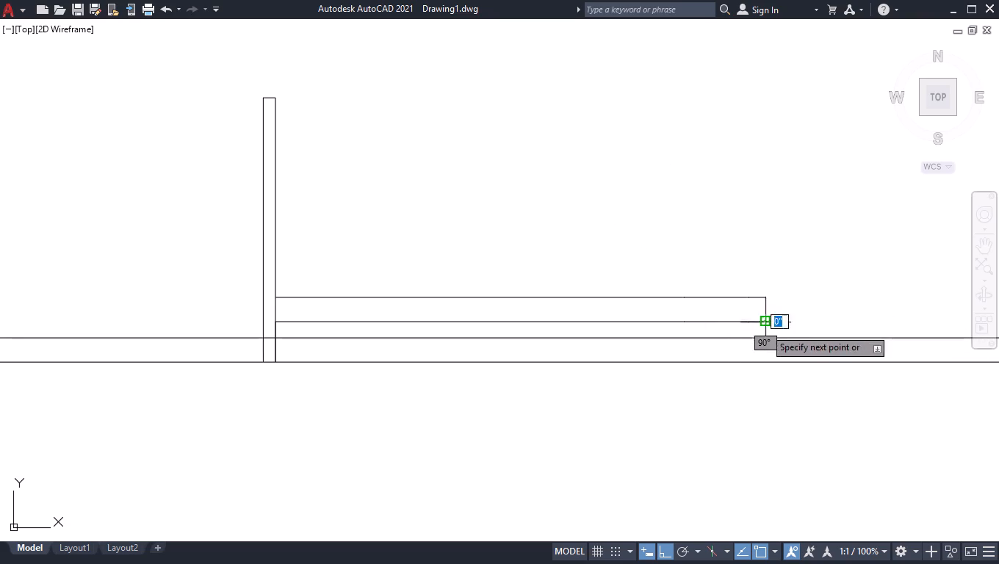
pyautogui.click(761, 361)
pyautogui.press('space')
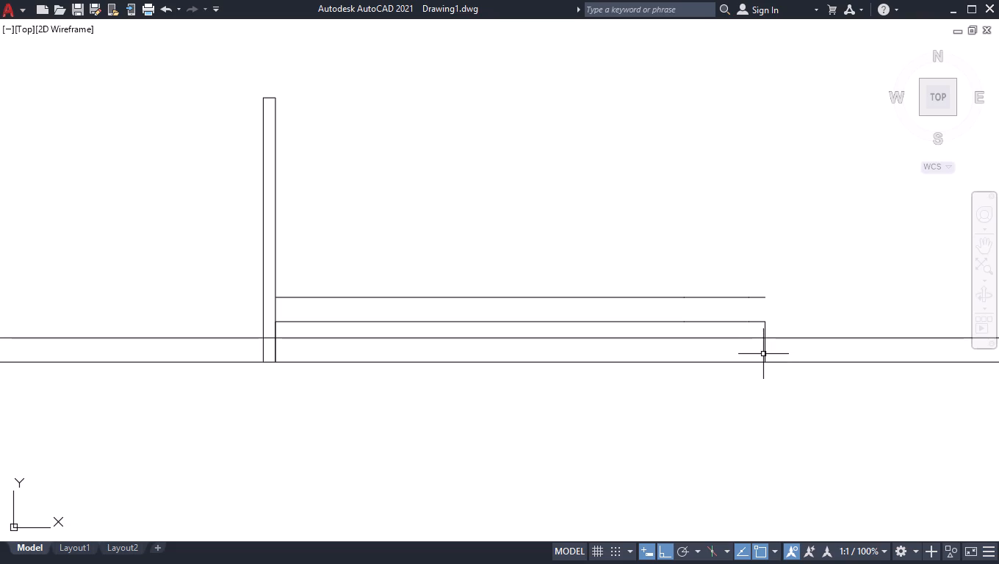
# Trim the overlapping line at the partition's foot and both south wall faces between the partition and the new vertical line.
pyautogui.write('tr')
pyautogui.press('Return')
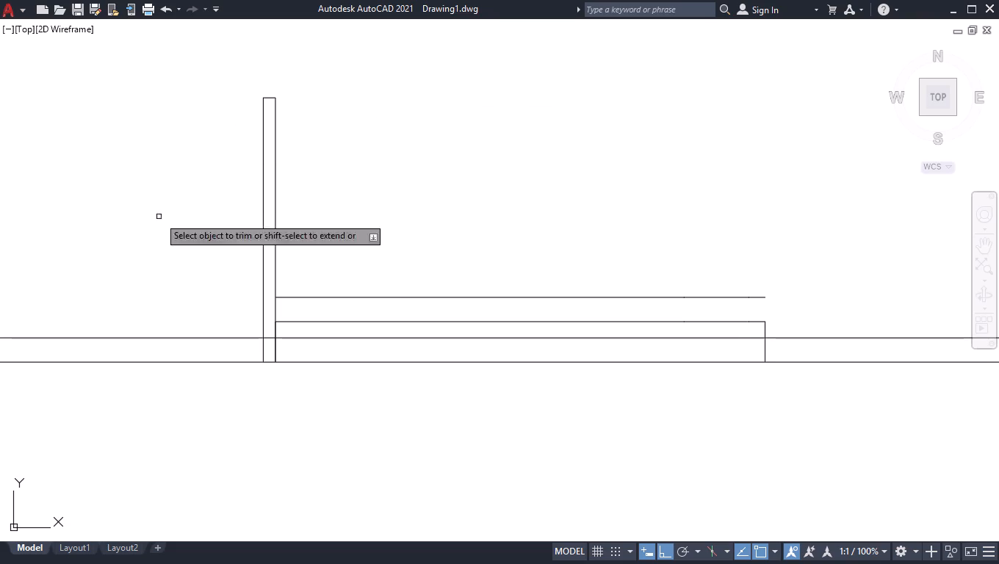
pyautogui.click(275, 332)
pyautogui.click(274, 344)
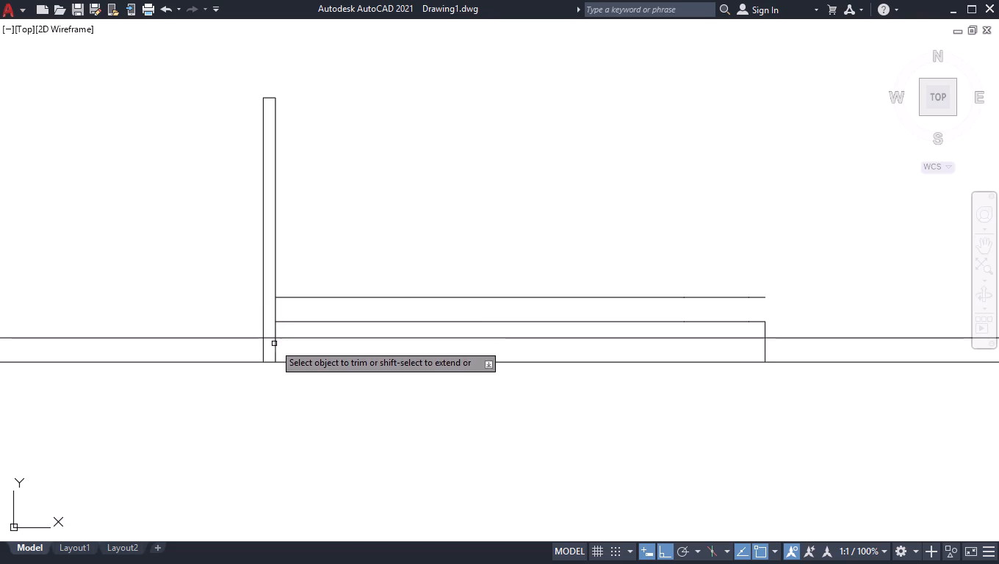
pyautogui.click(394, 331)
pyautogui.click(375, 368)
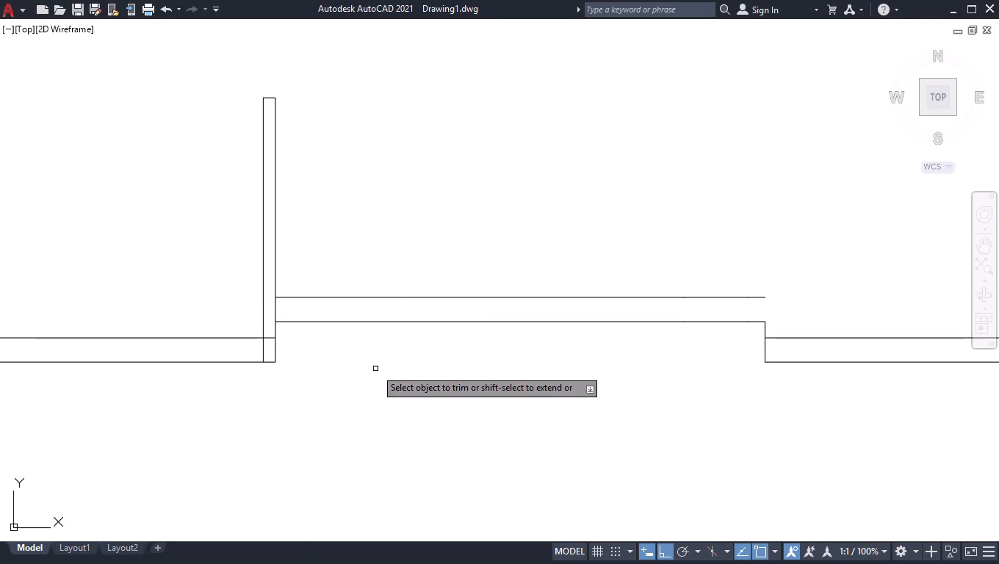
pyautogui.press('Return')
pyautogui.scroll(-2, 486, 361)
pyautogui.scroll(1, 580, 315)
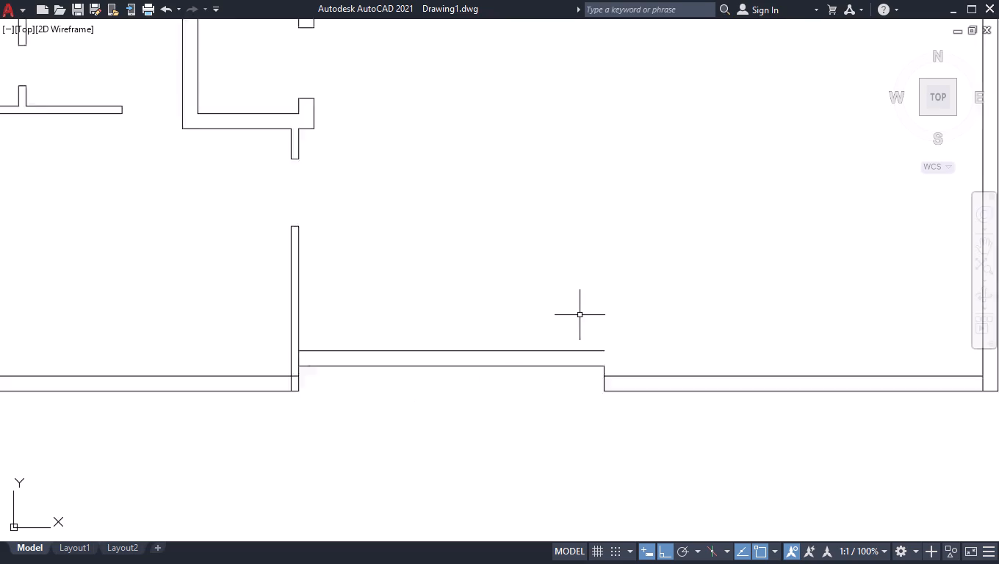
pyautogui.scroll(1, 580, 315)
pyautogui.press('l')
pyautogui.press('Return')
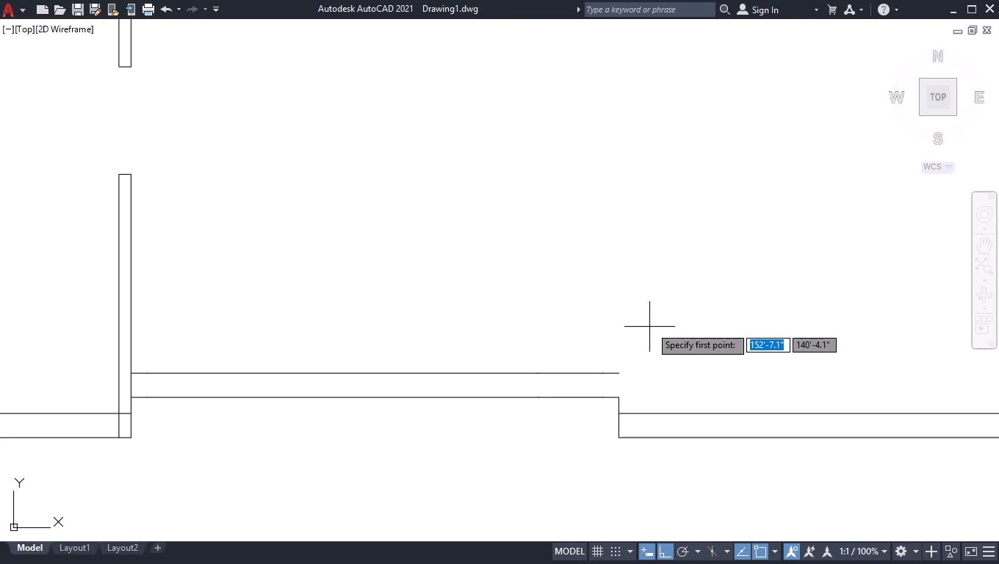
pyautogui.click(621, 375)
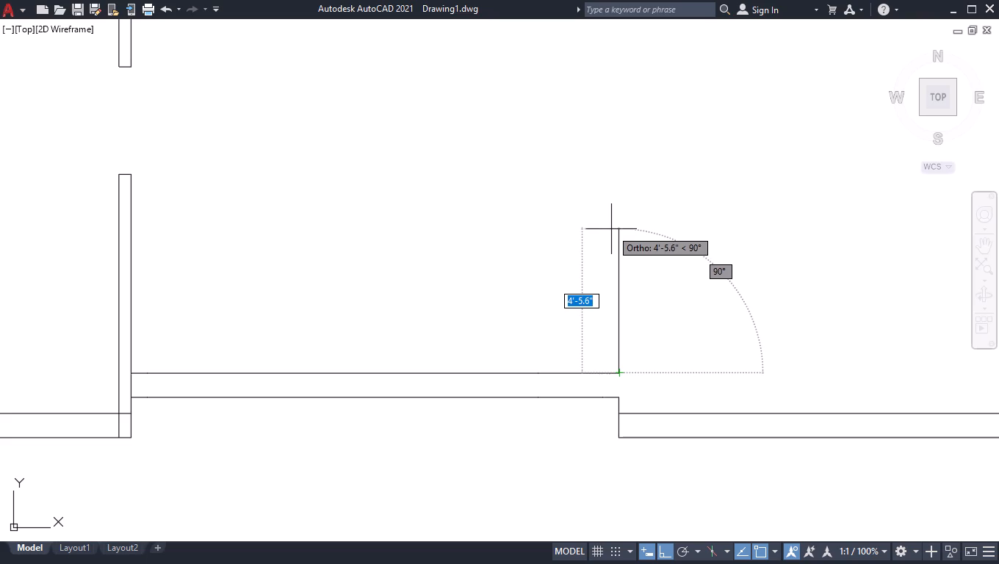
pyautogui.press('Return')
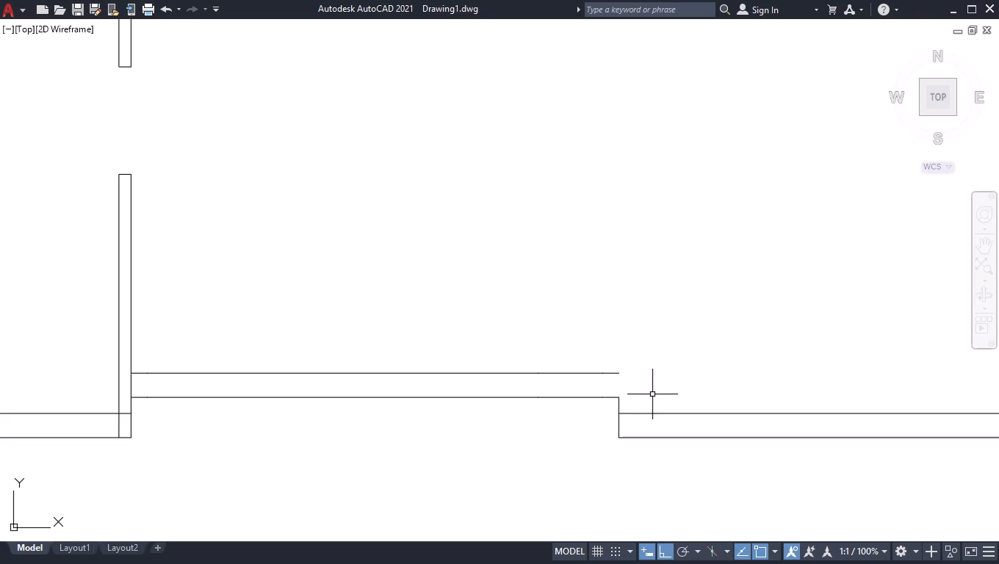
# Offset the vertical line at the recess's east end 4.5" eastward, and offset that copy another 4.5" eastward.
pyautogui.press('o')
pyautogui.write('ff')
pyautogui.press('Return')
pyautogui.write('4.5')
pyautogui.press('Return')
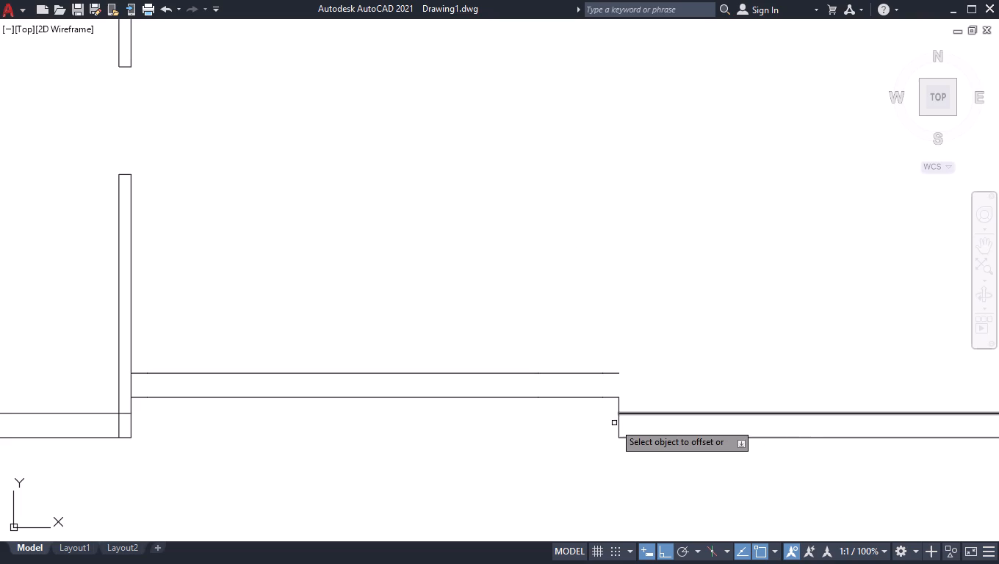
pyautogui.click(620, 420)
pyautogui.click(660, 426)
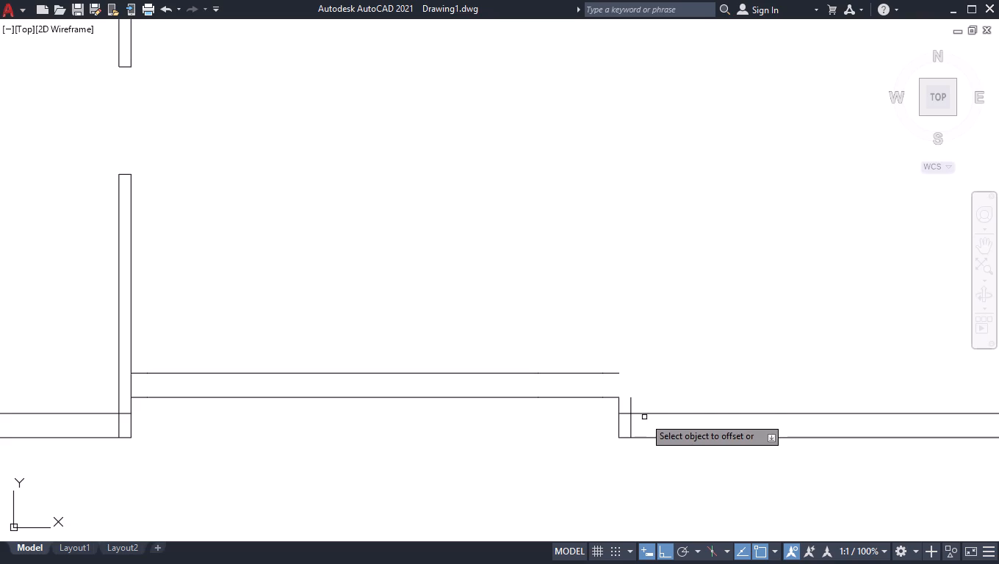
pyautogui.click(630, 404)
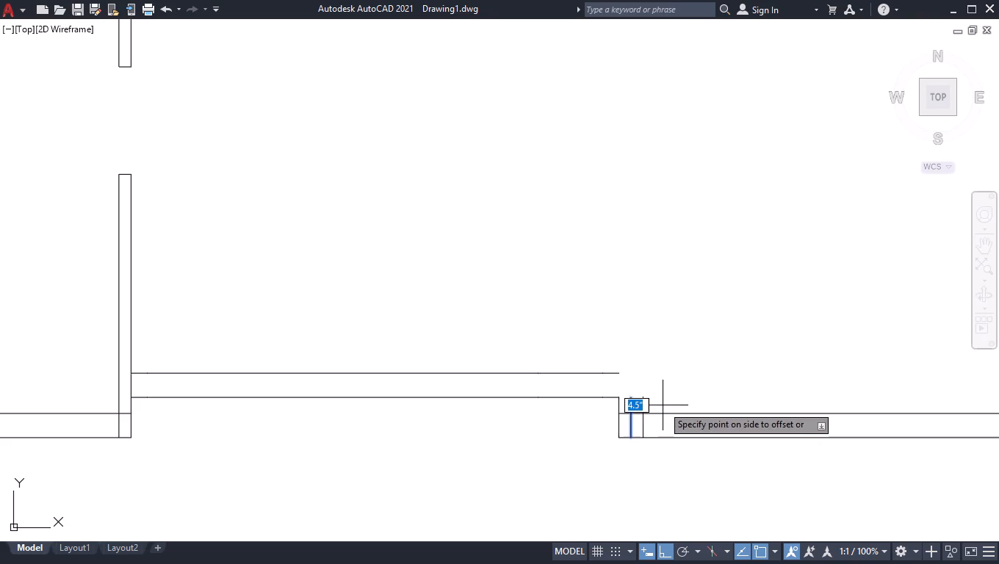
pyautogui.click(671, 402)
pyautogui.press('Return')
# Draw a line eastward along the south wall's inner face from the second offset line, with segments of 5'6", 2', 1' and 1'1.5".
pyautogui.press('l')
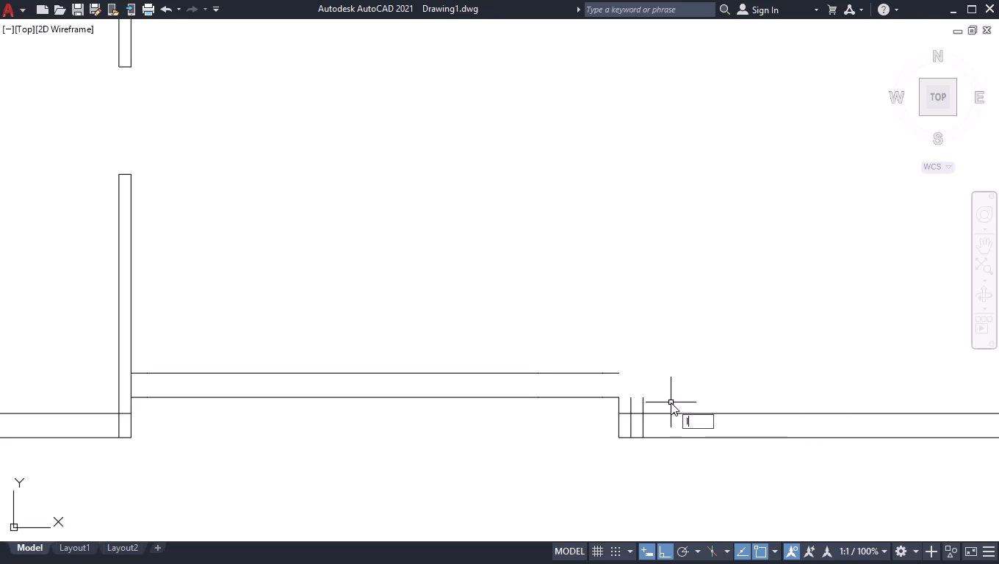
pyautogui.press('Return')
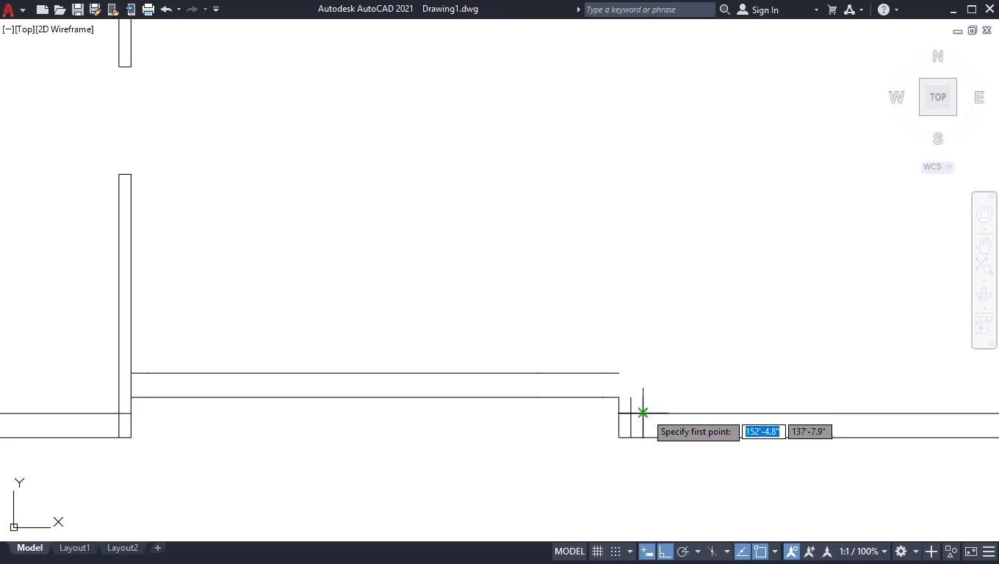
pyautogui.click(646, 415)
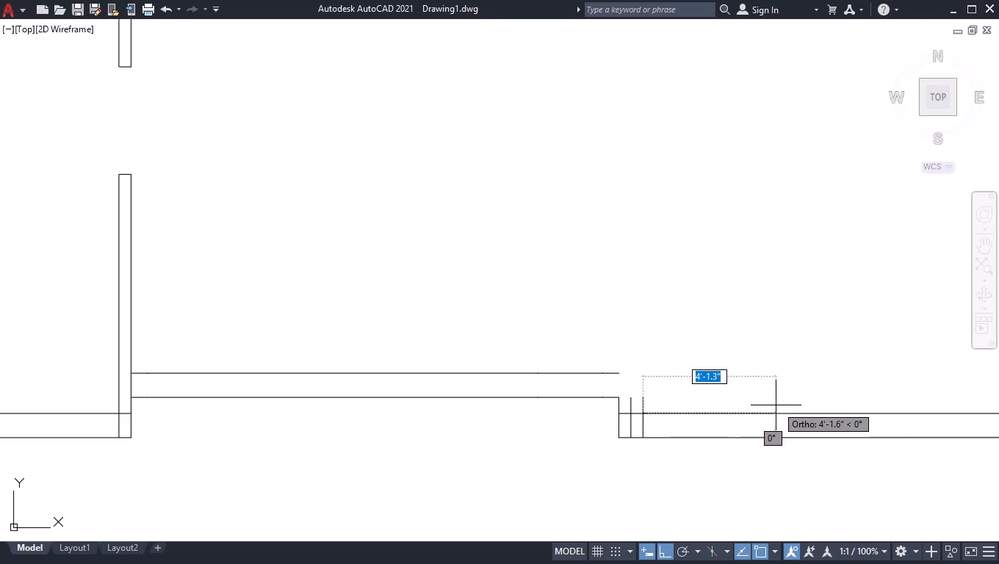
pyautogui.scroll(-3, 773, 402)
pyautogui.scroll(2, 856, 397)
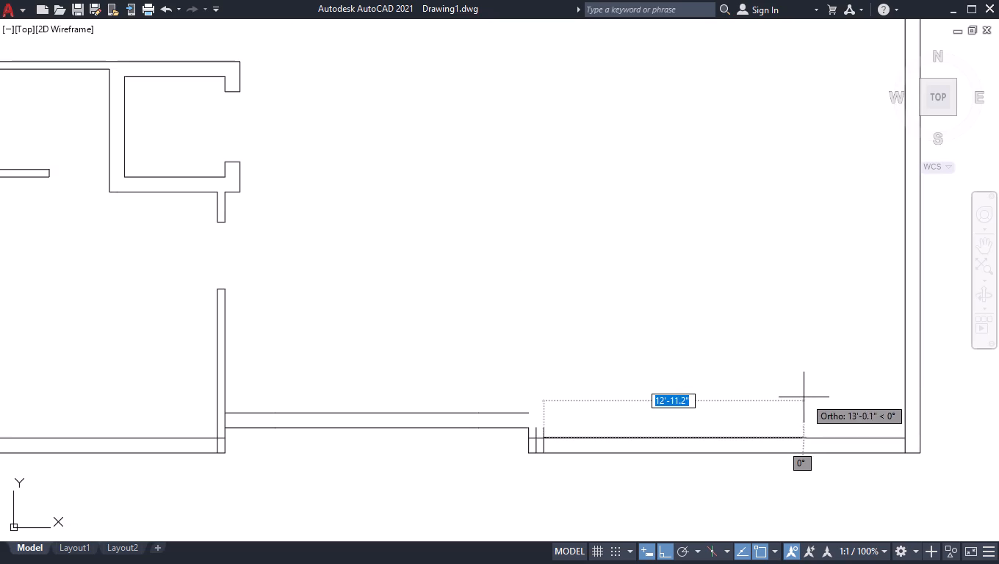
pyautogui.write("5'6")
pyautogui.press('Return')
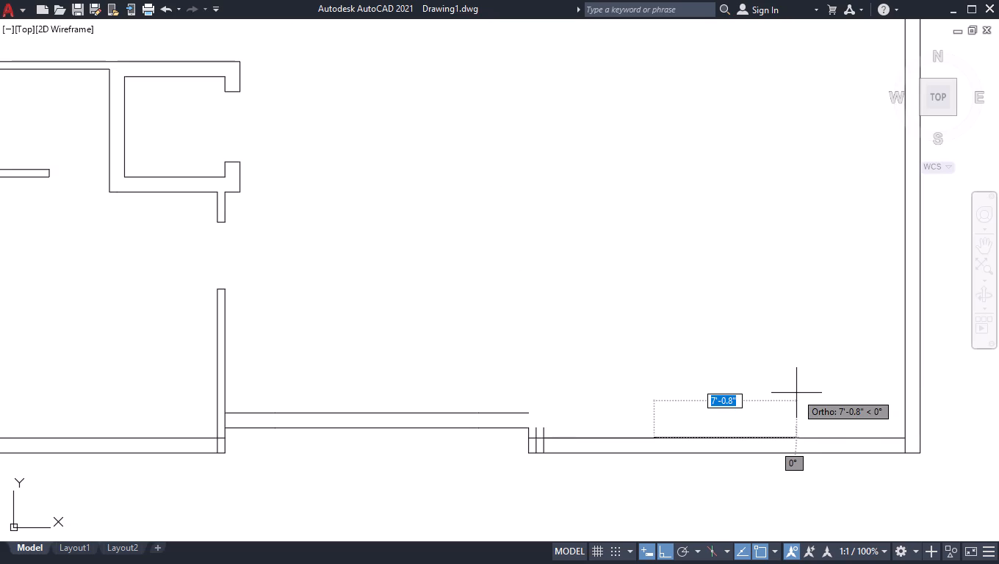
pyautogui.write("2'")
pyautogui.press('Return')
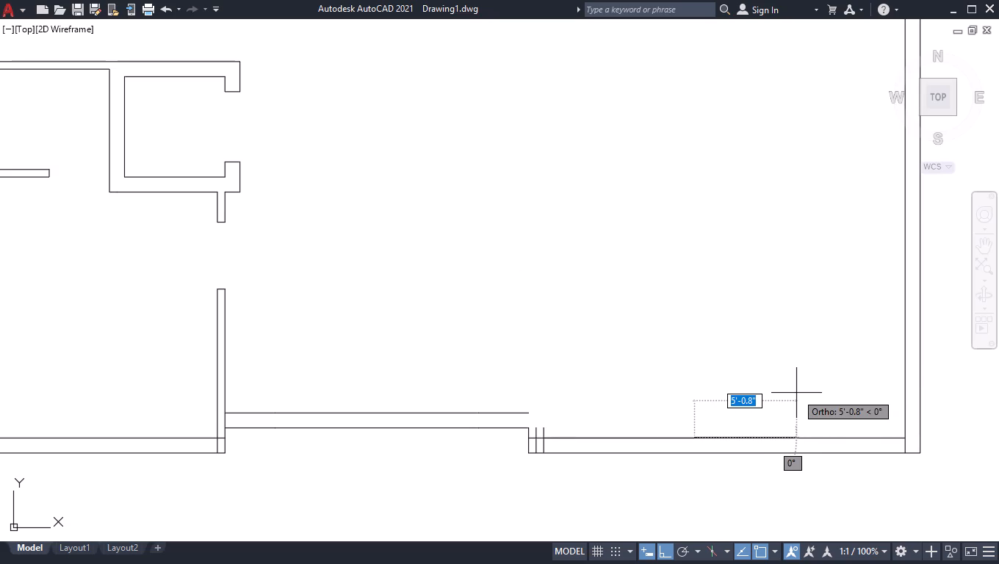
pyautogui.write("1'")
pyautogui.press('Return')
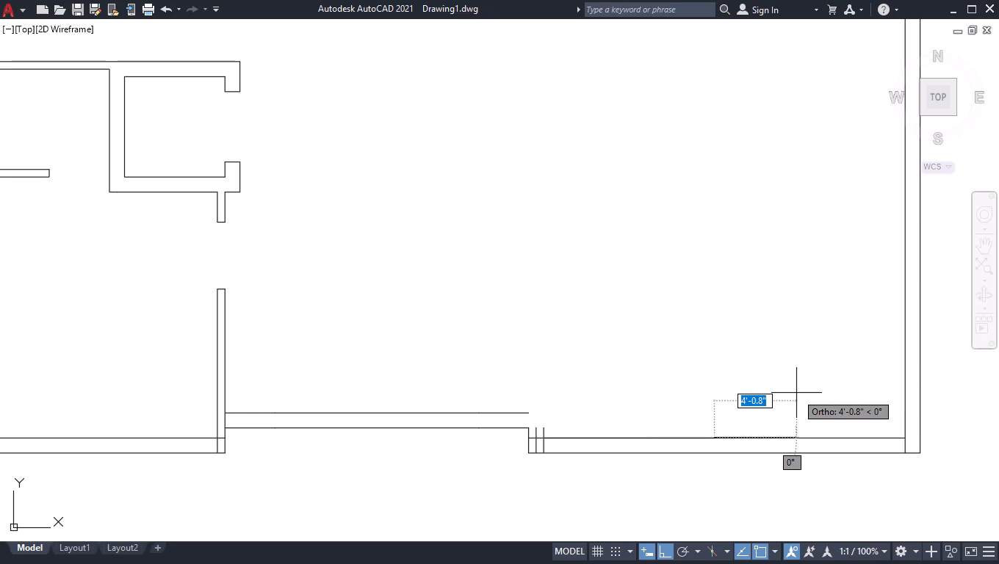
pyautogui.write("1'1.")
pyautogui.press('5')
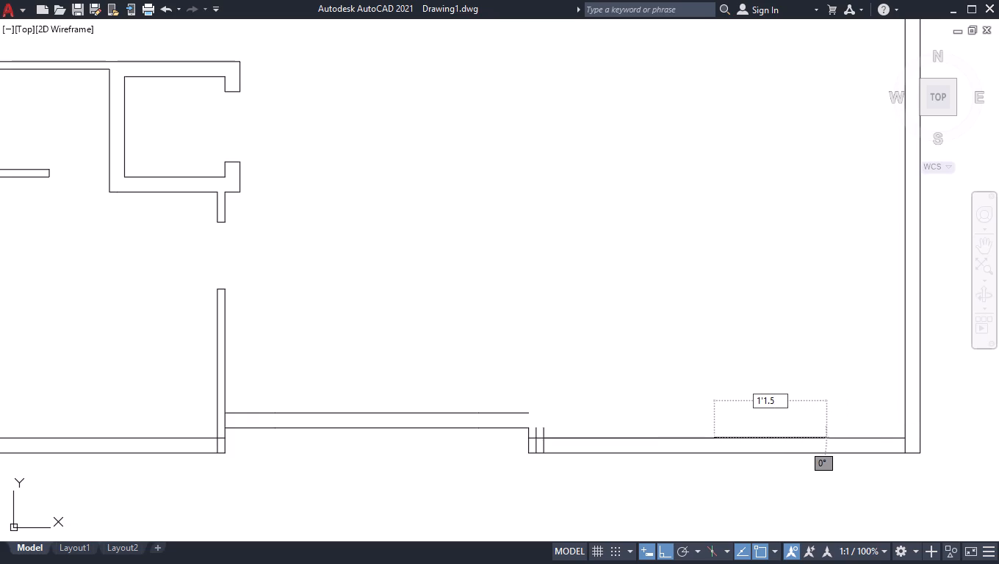
pyautogui.press('Return')
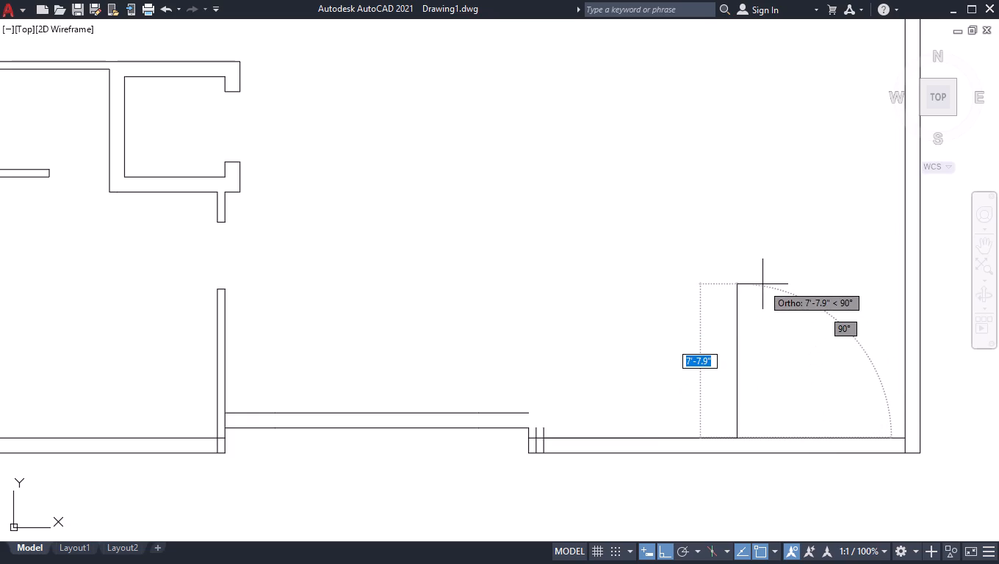
# Continue the line as a partition stub: 3'10.5" north, 4.5" east and 3'10.5" south back to the wall's inner face.
pyautogui.write("3'10.5")
pyautogui.press('Return')
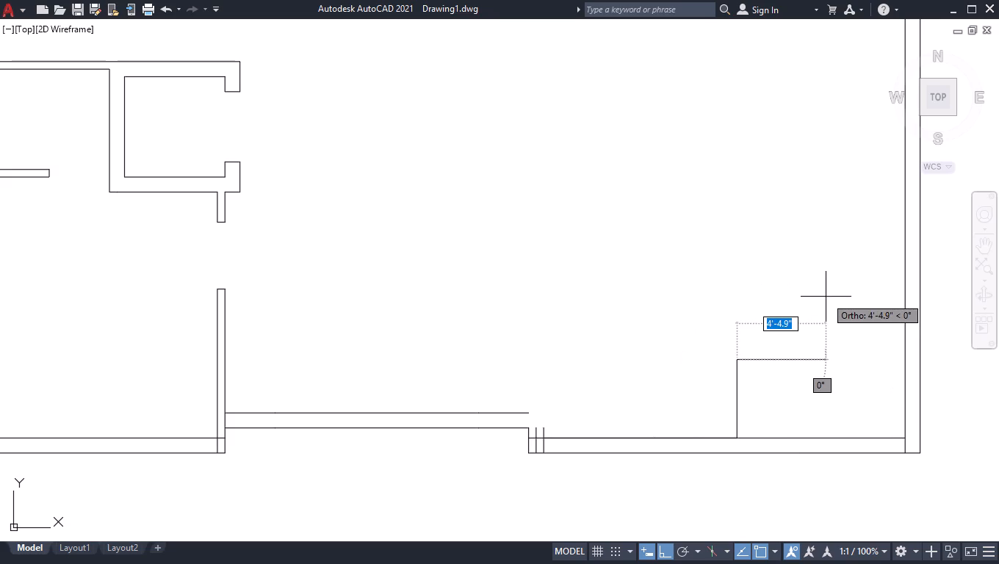
pyautogui.write('4.5')
pyautogui.press('Return')
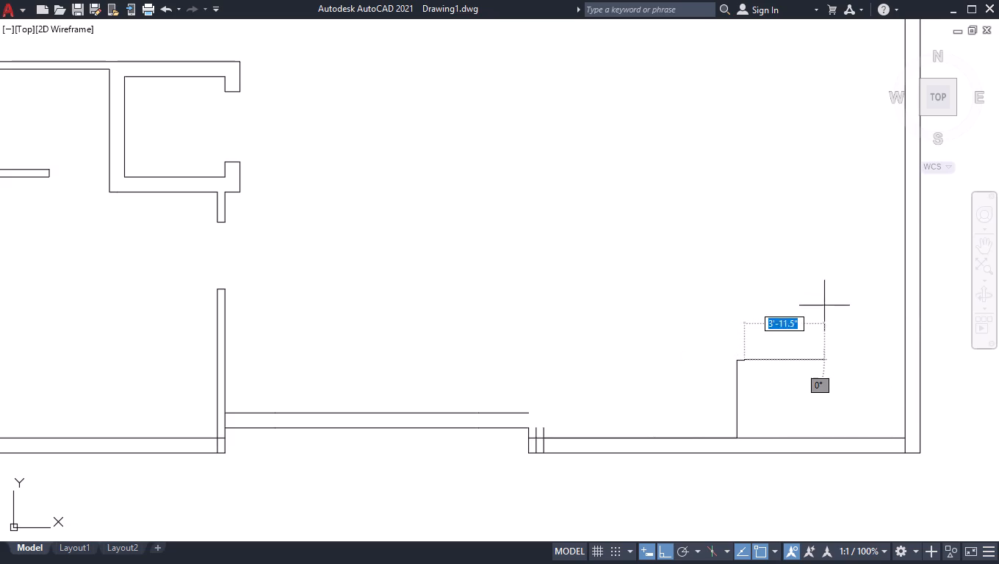
pyautogui.press('3')
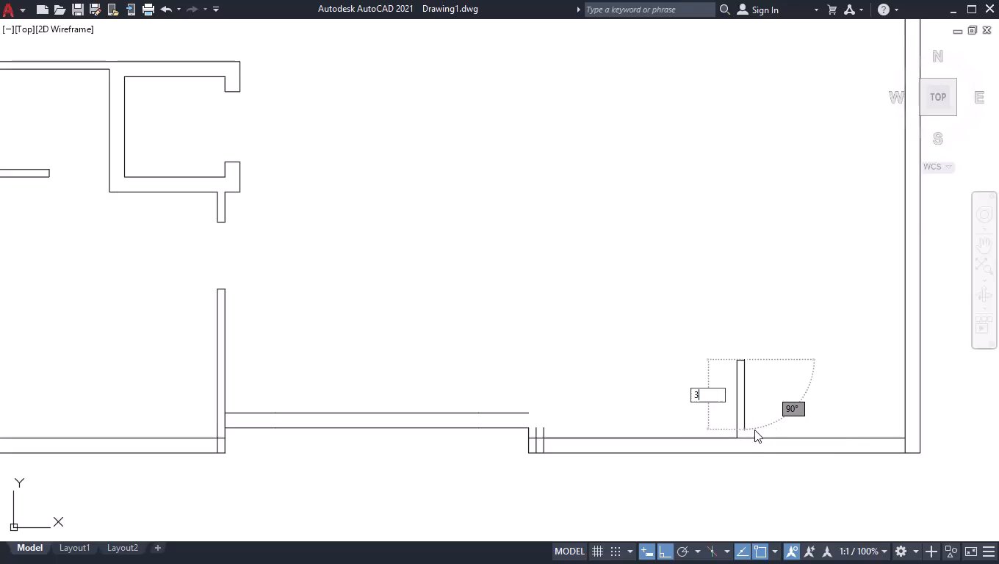
pyautogui.write("'10.5")
pyautogui.press('Return')
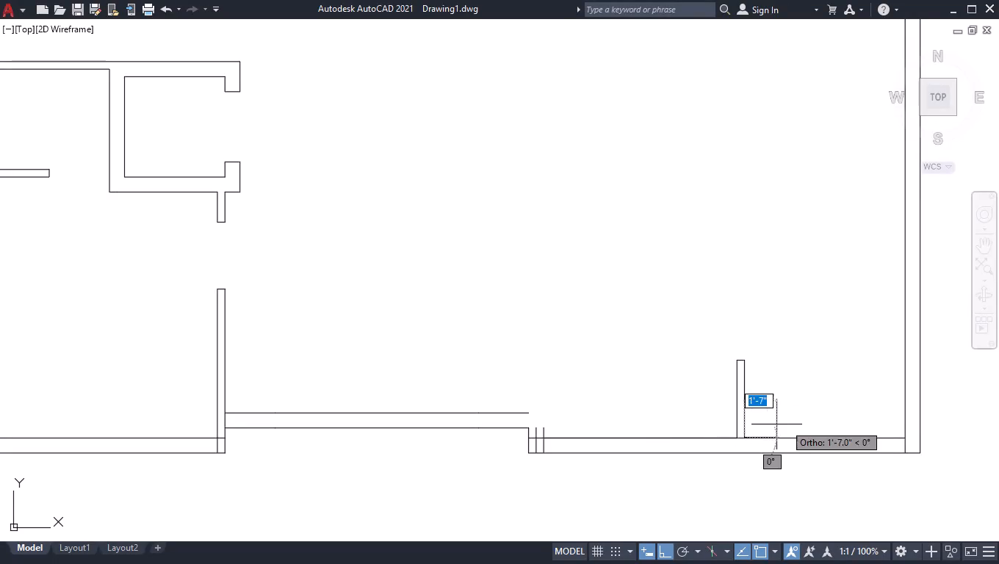
# Continue the line from the partition stub's foot 6" east, and end it southward at the south wall's outer face.
pyautogui.press('6')
pyautogui.press('Return')
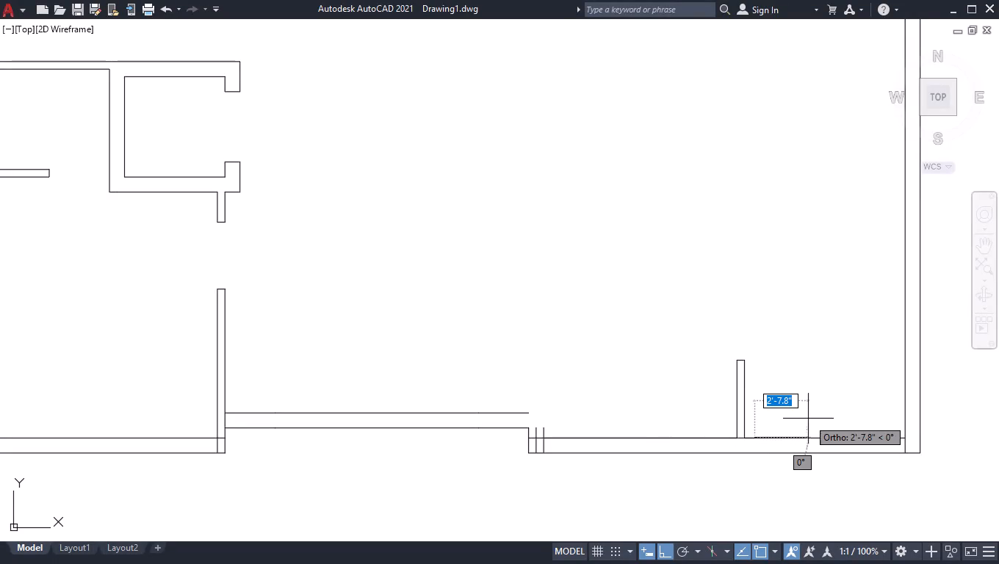
pyautogui.scroll(2, 762, 462)
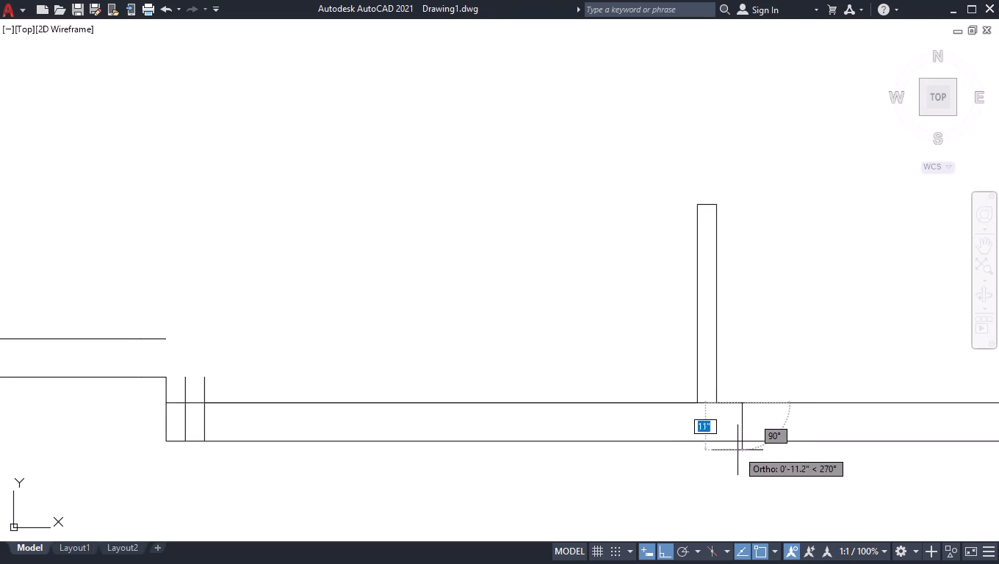
pyautogui.click(740, 443)
pyautogui.press('space')
# Draw a line from the new wall crossing's inner end 3' and 2'9" east, and south to the wall's outer face.
pyautogui.press('space')
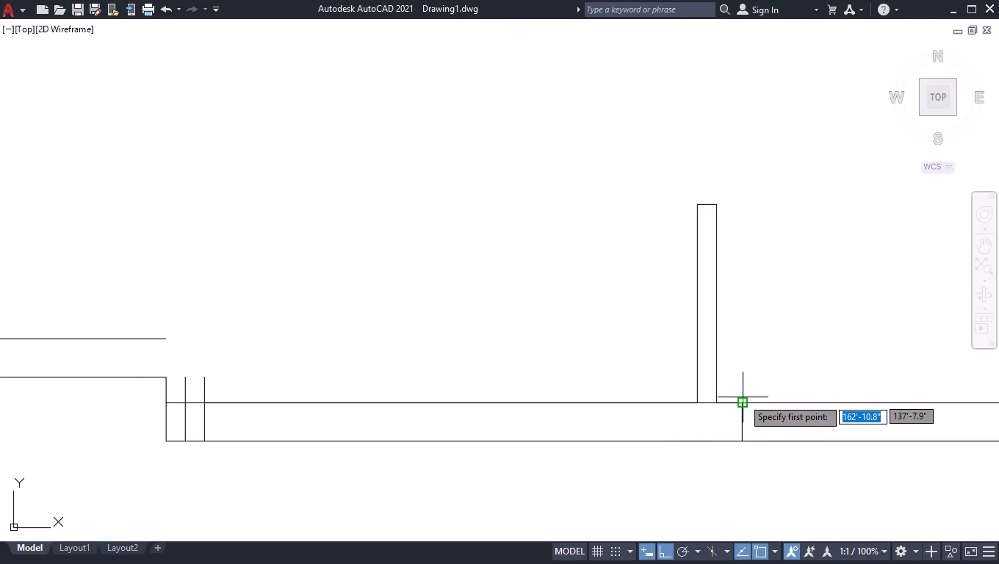
pyautogui.click(743, 399)
pyautogui.scroll(-3, 798, 401)
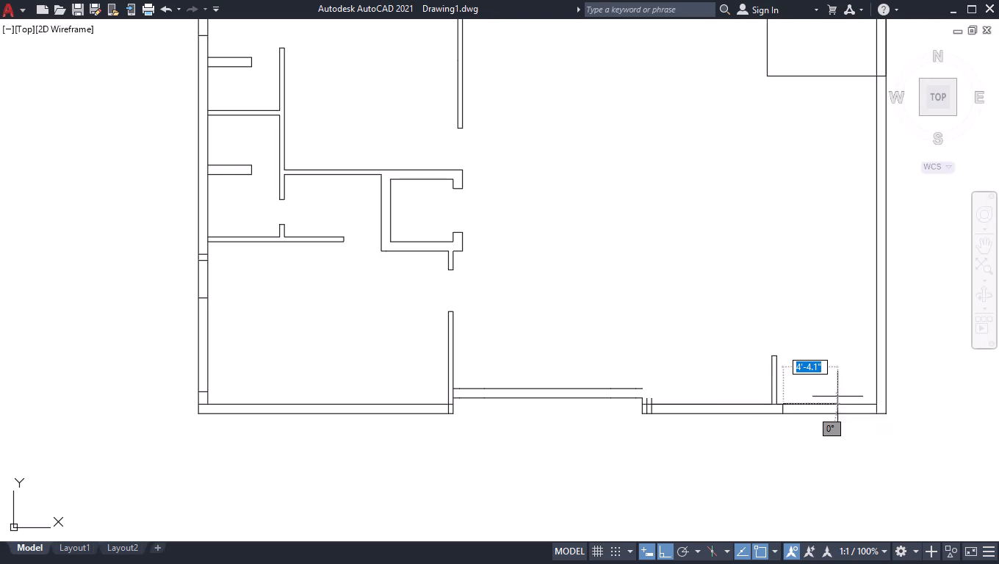
pyautogui.scroll(2, 837, 391)
pyautogui.scroll(-1, 782, 424)
pyautogui.scroll(2, 876, 413)
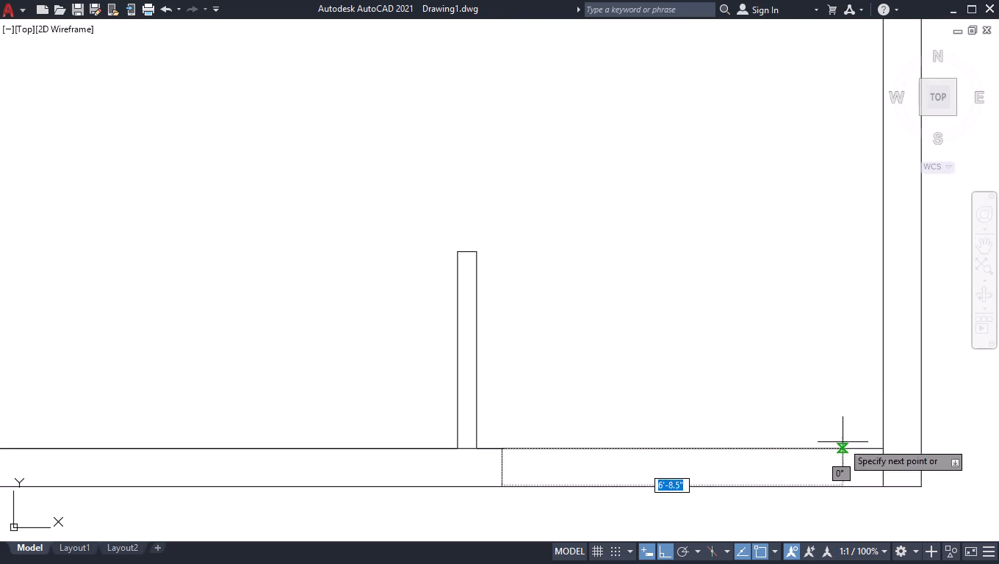
pyautogui.write("3'")
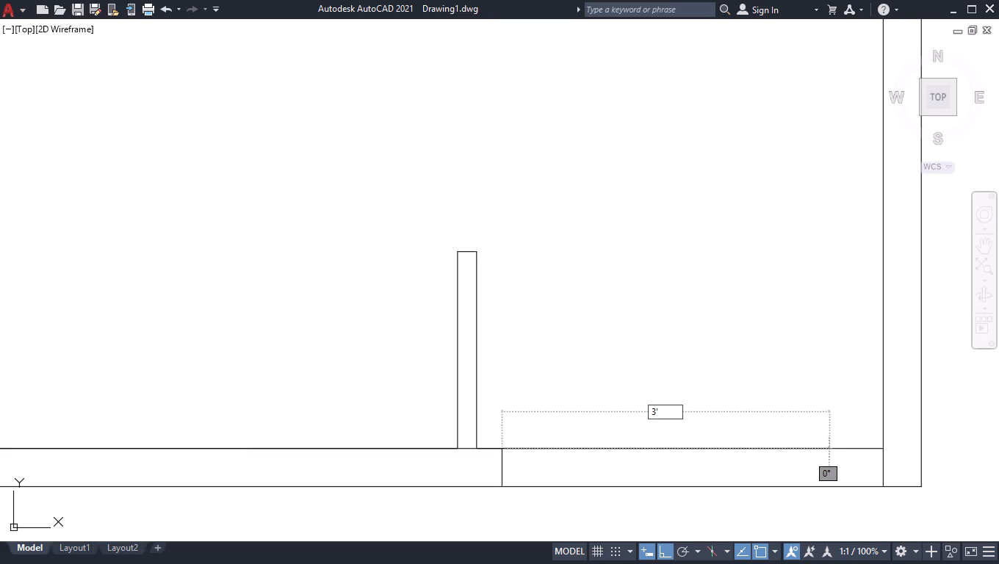
pyautogui.press('Return')
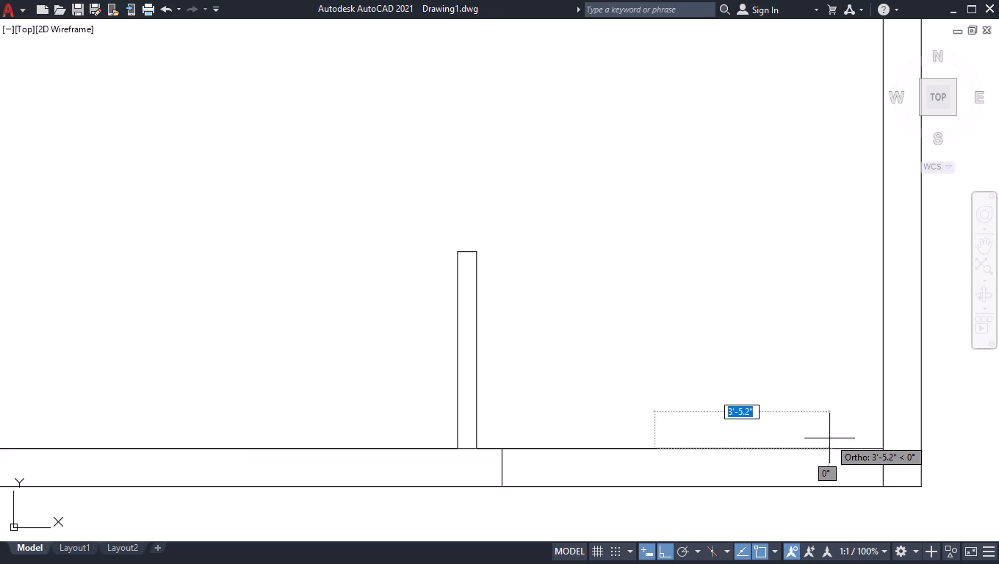
pyautogui.write("2'9")
pyautogui.press('Return')
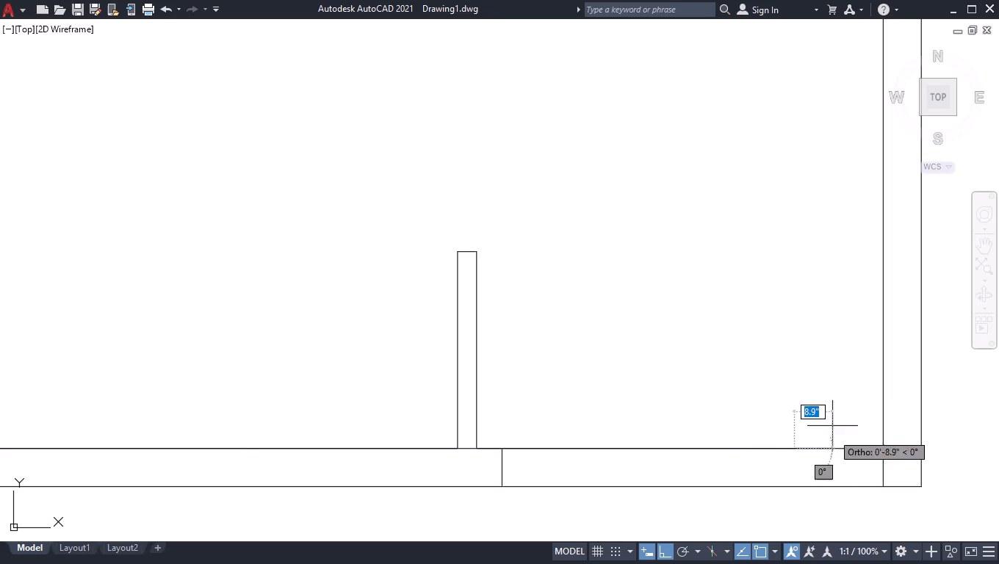
pyautogui.click(794, 486)
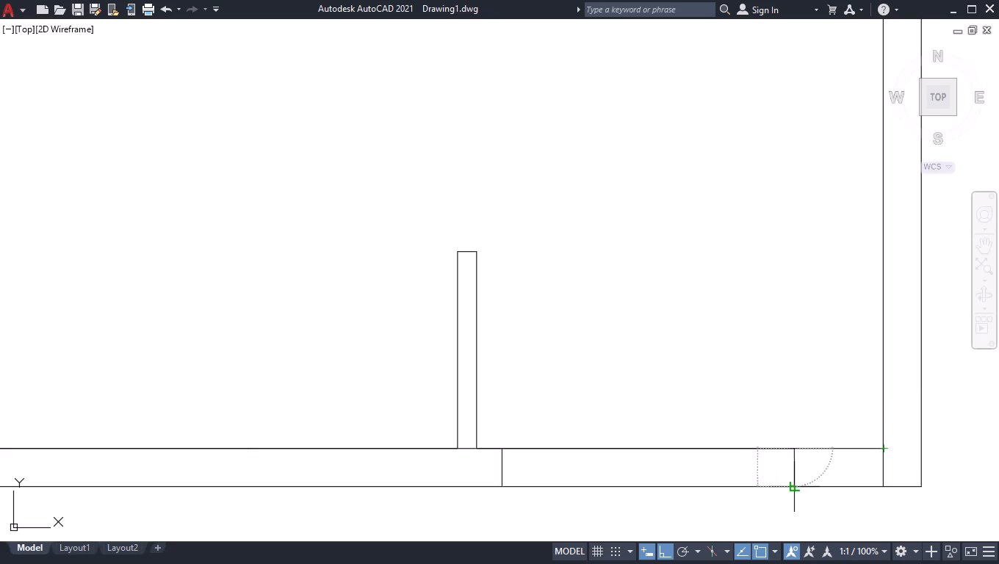
pyautogui.press('space')
# Offset the new line across the south wall 1'6" eastward.
pyautogui.write('off')
pyautogui.press('Return')
pyautogui.write("1'7")
pyautogui.press('BackSpace')
pyautogui.press('6')
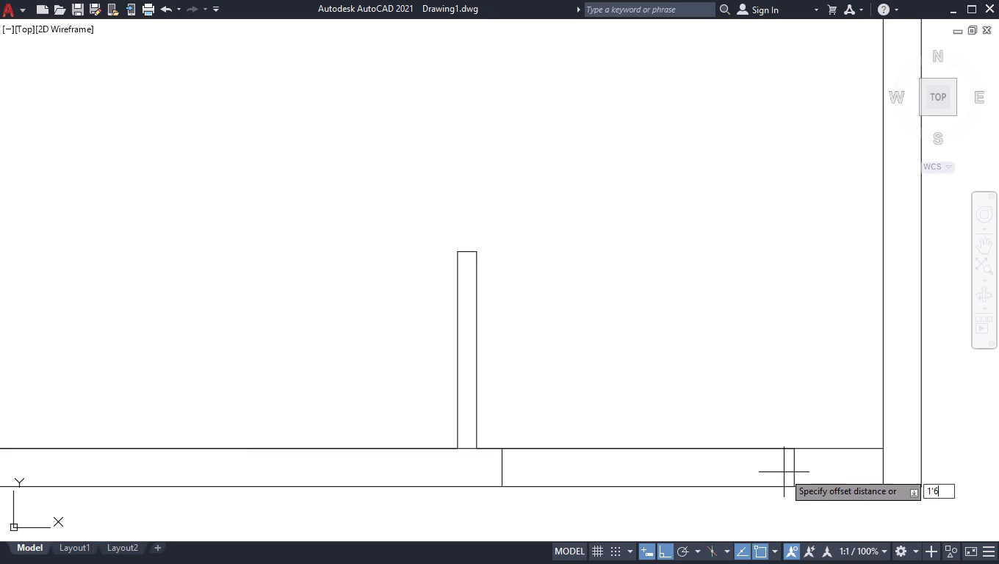
pyautogui.press('Return')
pyautogui.click(796, 463)
pyautogui.click(823, 466)
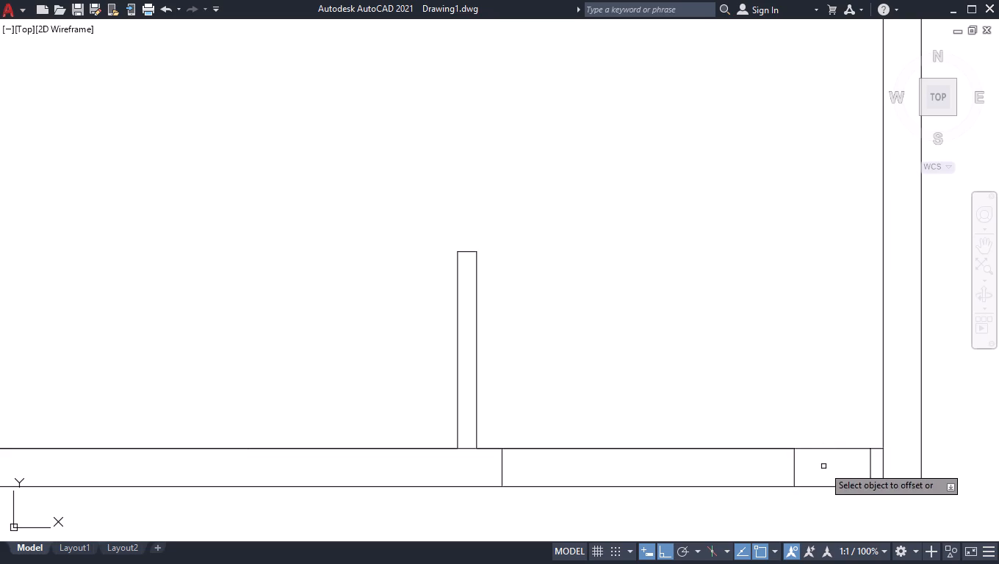
pyautogui.press('Return')
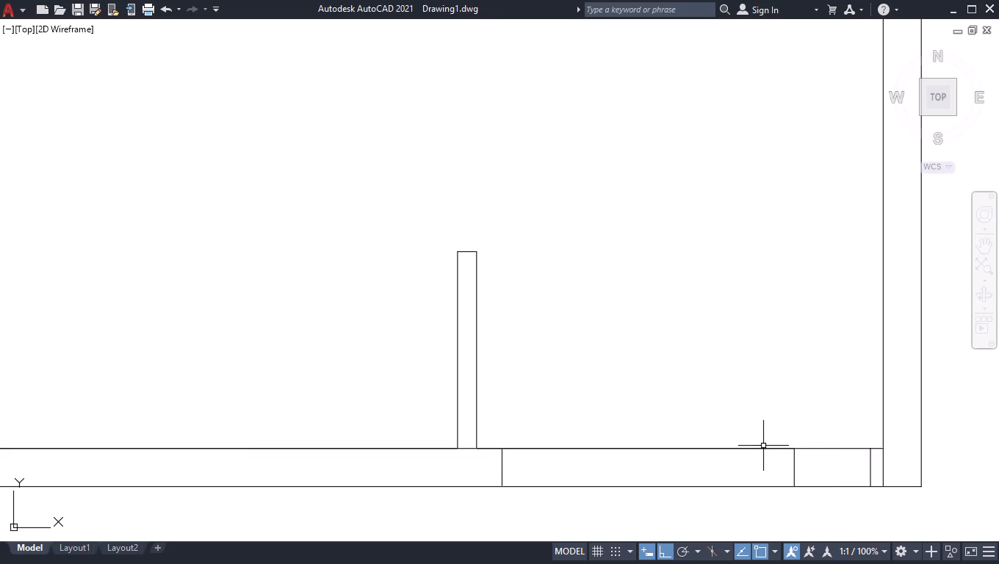
# Delete the 3', 2'9" and 6" helper segments along the south wall's inner face east of the partition stub.
pyautogui.click(760, 449)
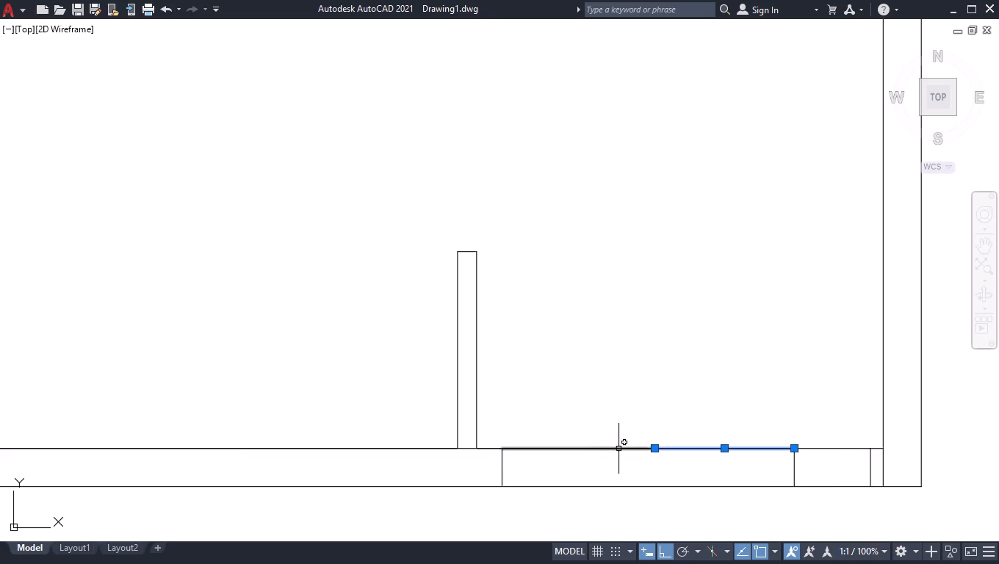
pyautogui.click(618, 449)
pyautogui.press('Delete')
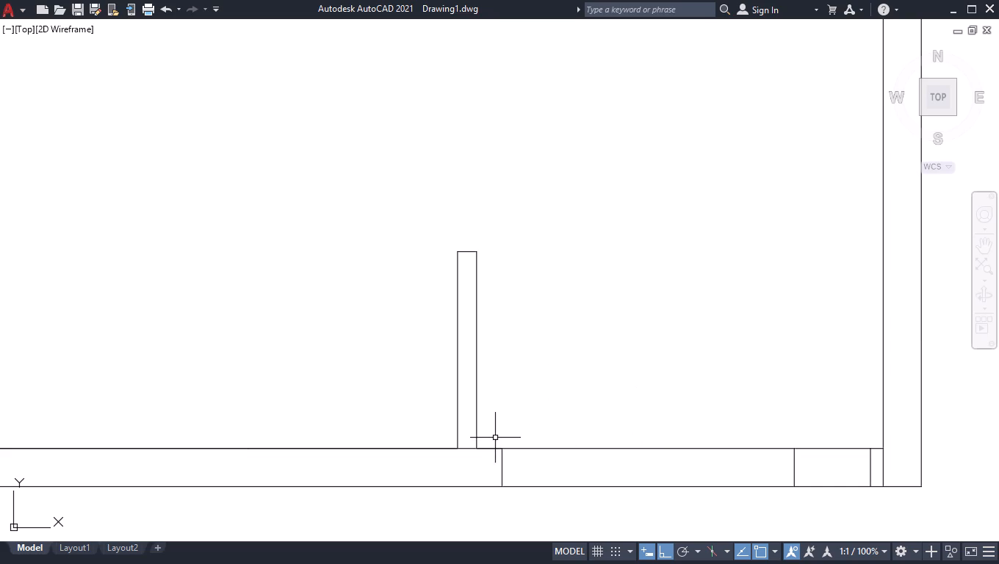
pyautogui.click(488, 448)
pyautogui.press('Delete')
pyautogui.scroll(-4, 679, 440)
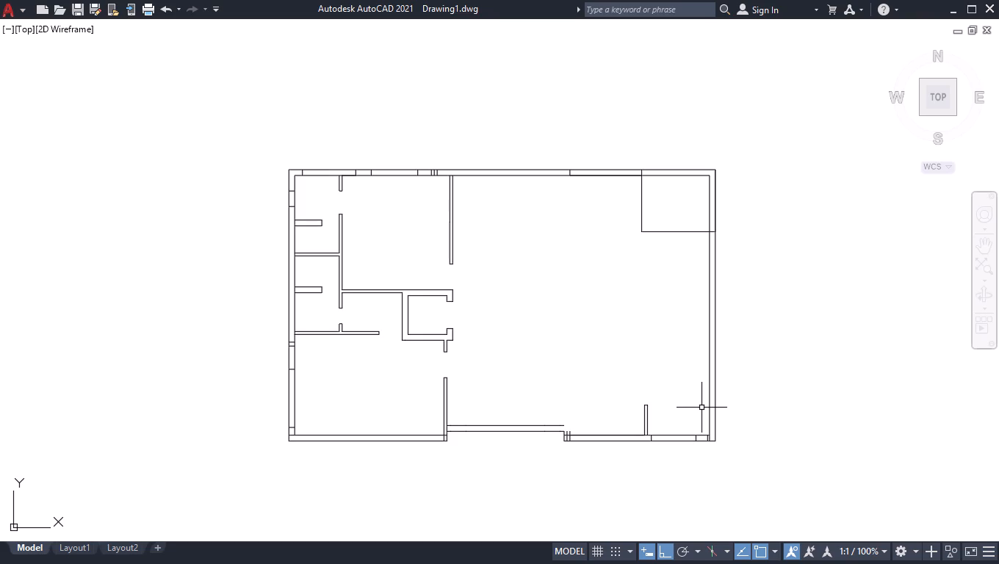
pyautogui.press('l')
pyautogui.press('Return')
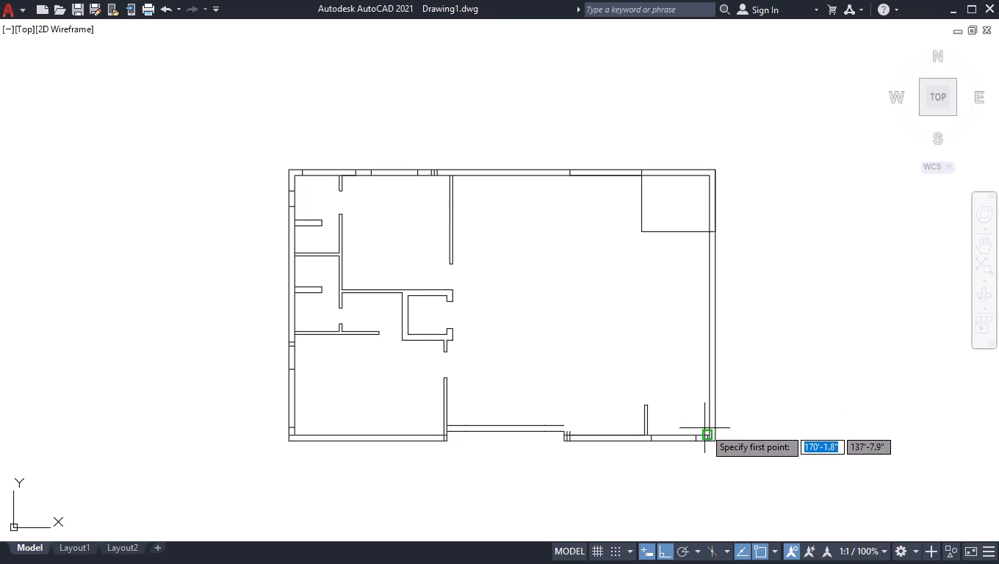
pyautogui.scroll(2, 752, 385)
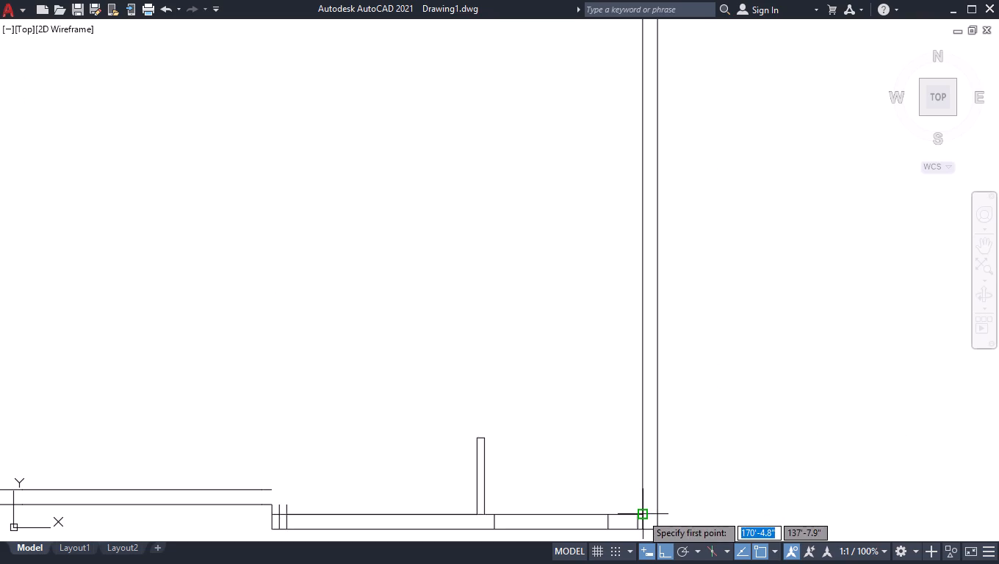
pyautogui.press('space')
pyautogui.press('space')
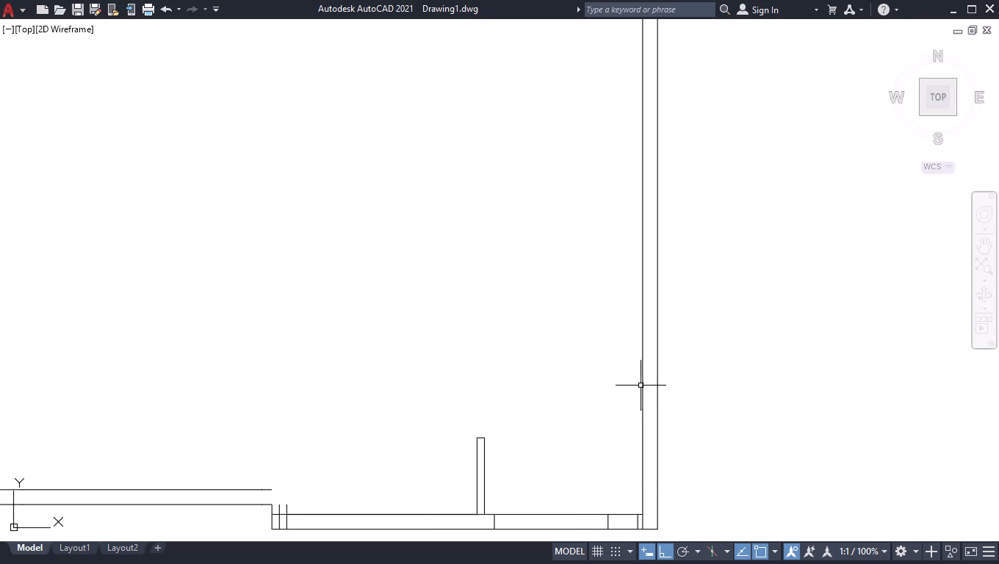
# Trim away the east wall's inner face line north of the south wall's inner face.
pyautogui.click(641, 383)
pyautogui.keyDown('shift'); pyautogui.click(718, 324); pyautogui.keyUp('shift')
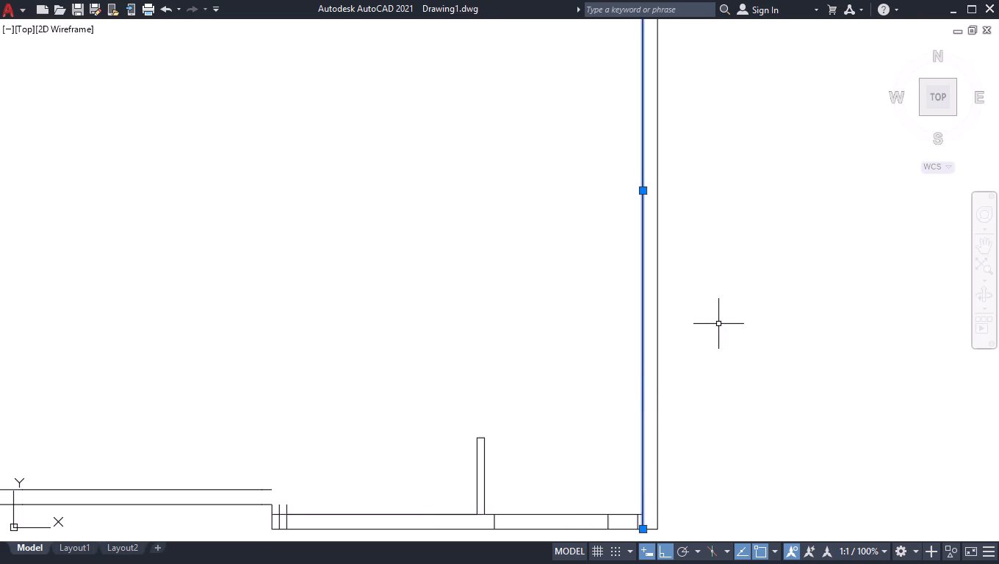
pyautogui.keyDown('shift'); pyautogui.click(594, 361); pyautogui.keyUp('shift')
pyautogui.write('tr')
pyautogui.press('Return')
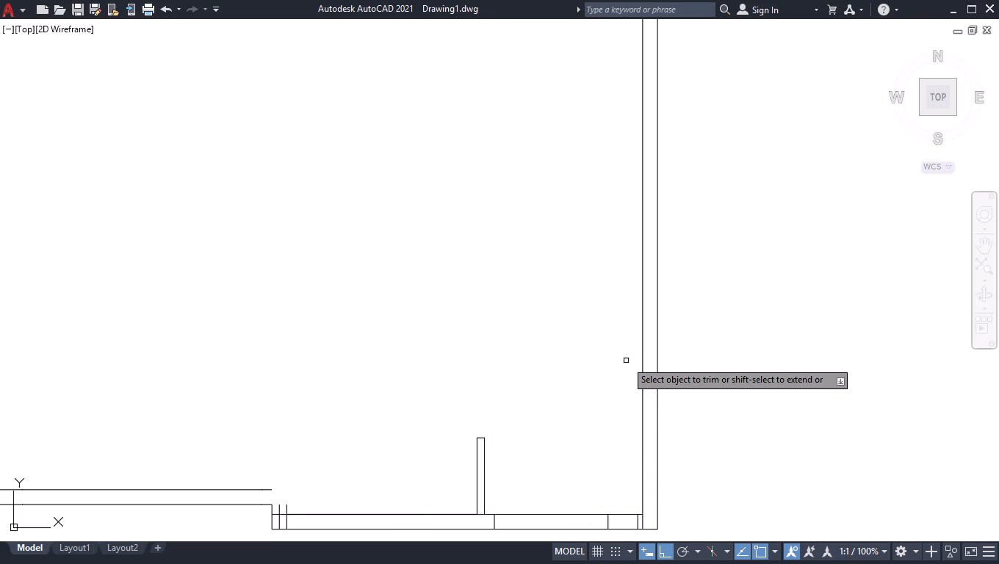
pyautogui.click(643, 385)
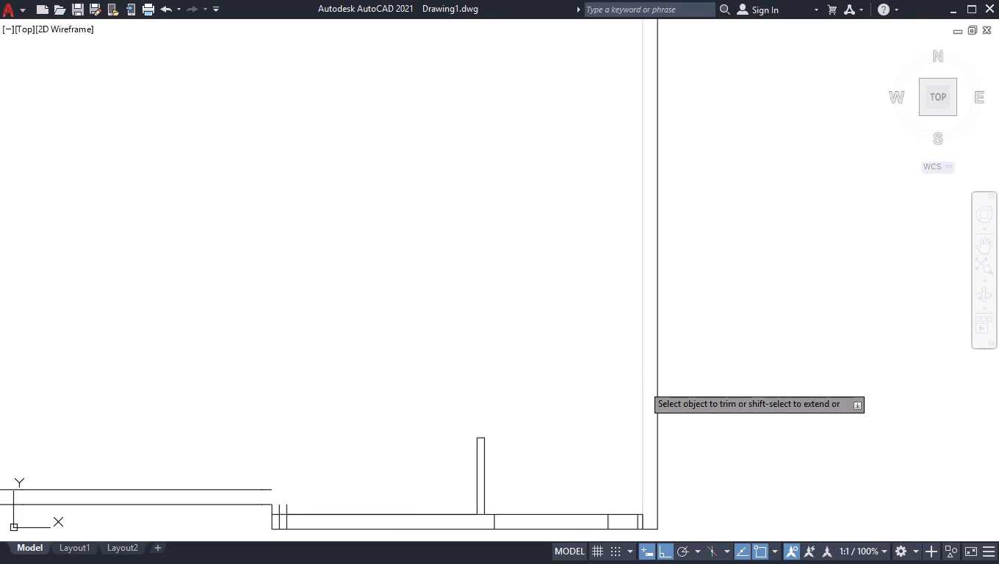
pyautogui.press('Return')
# Draw a line from the southeast inner corner: 7'4.5" north, 4'6" west and 4.5" north.
pyautogui.press('l')
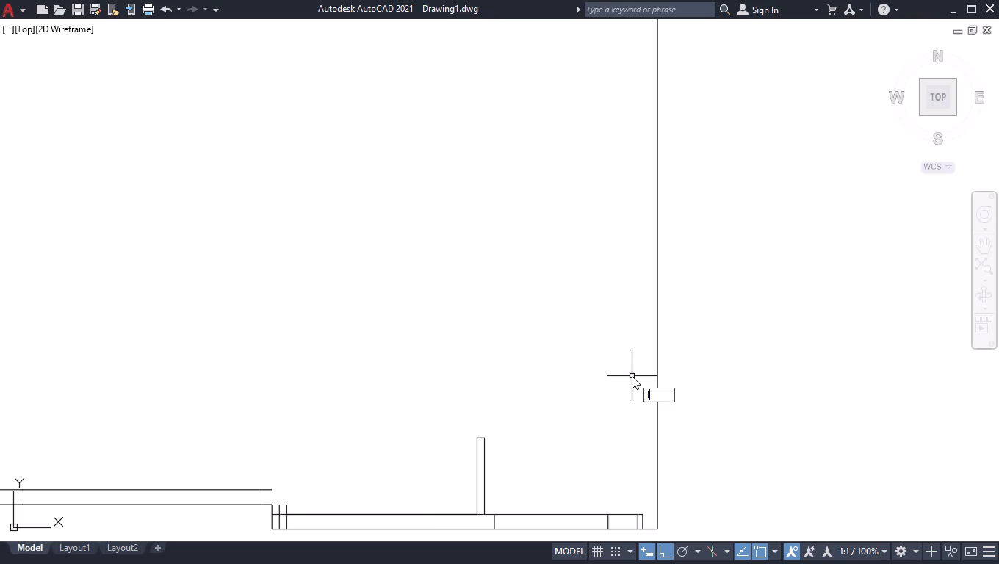
pyautogui.press('Return')
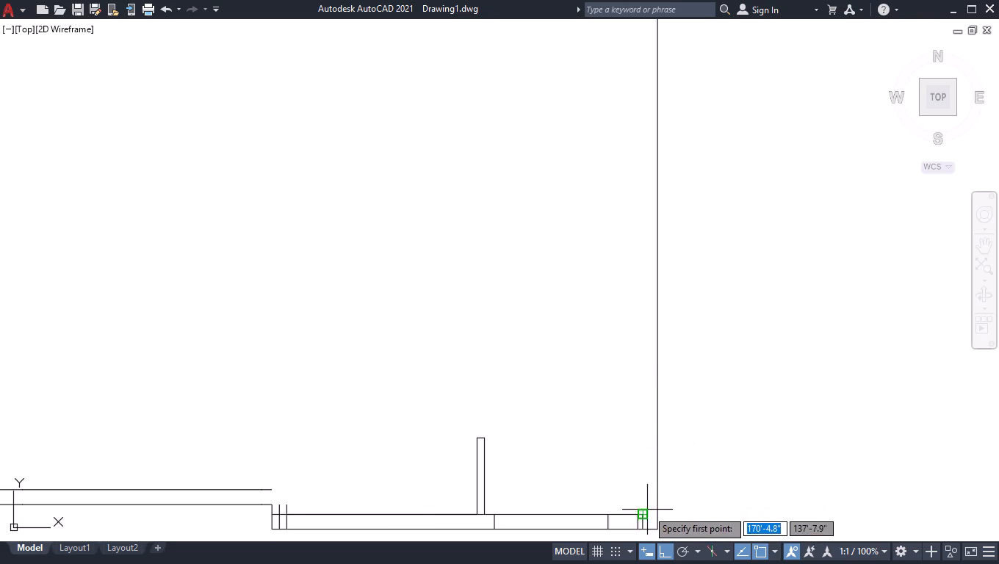
pyautogui.scroll(2, 645, 508)
pyautogui.moveTo(641, 527); pyautogui.dragTo(641, 515)
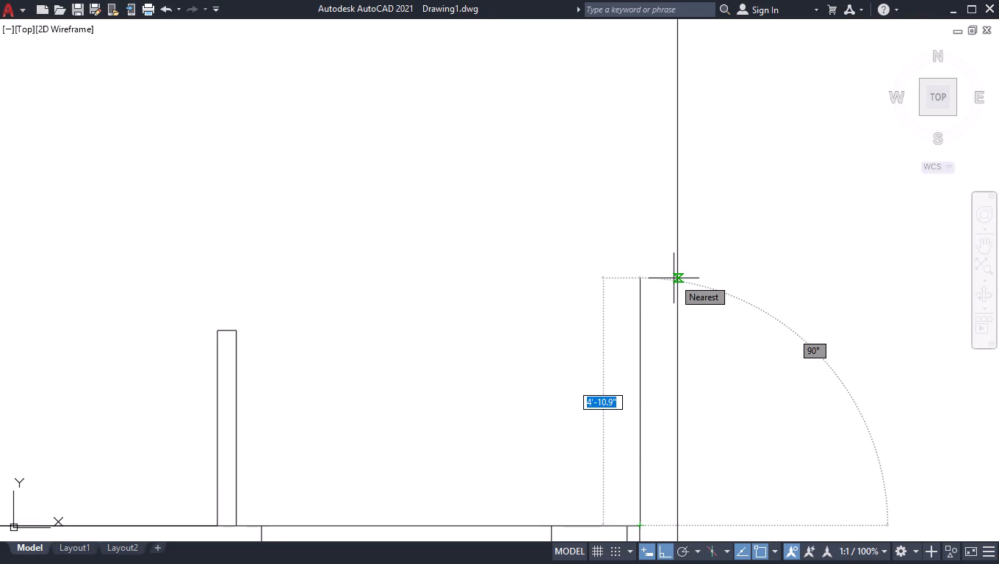
pyautogui.write("7'4.5")
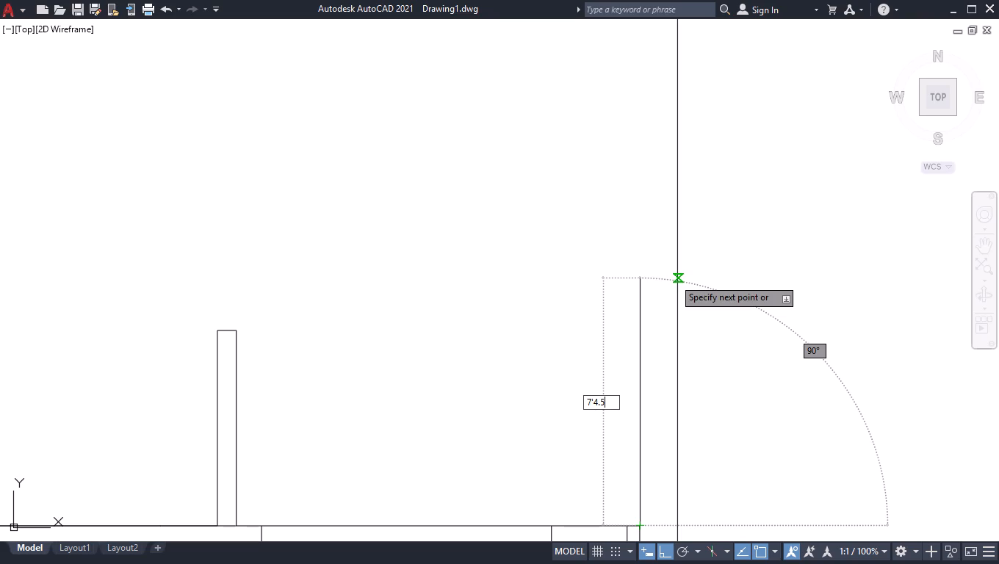
pyautogui.press('Return')
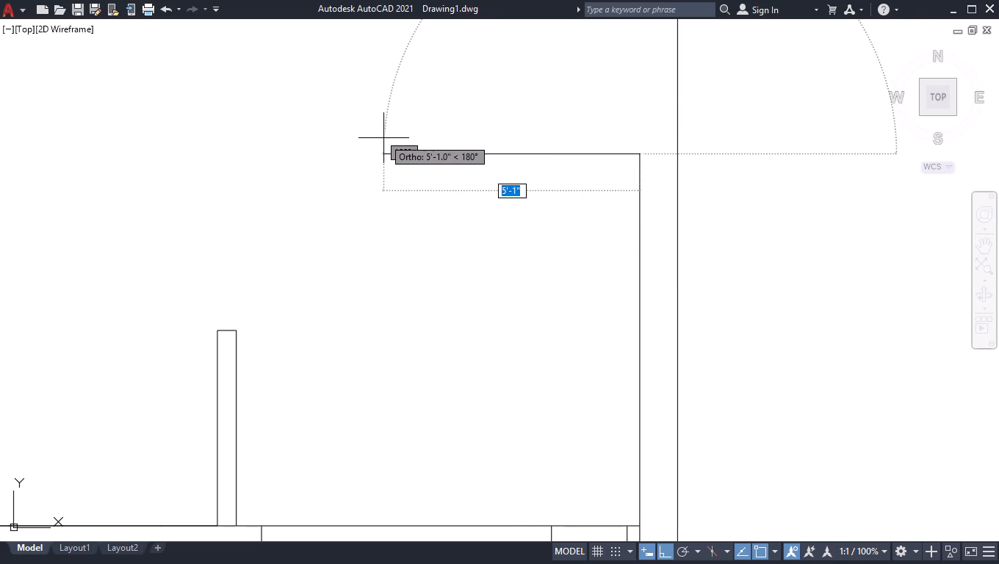
pyautogui.write("4'5")
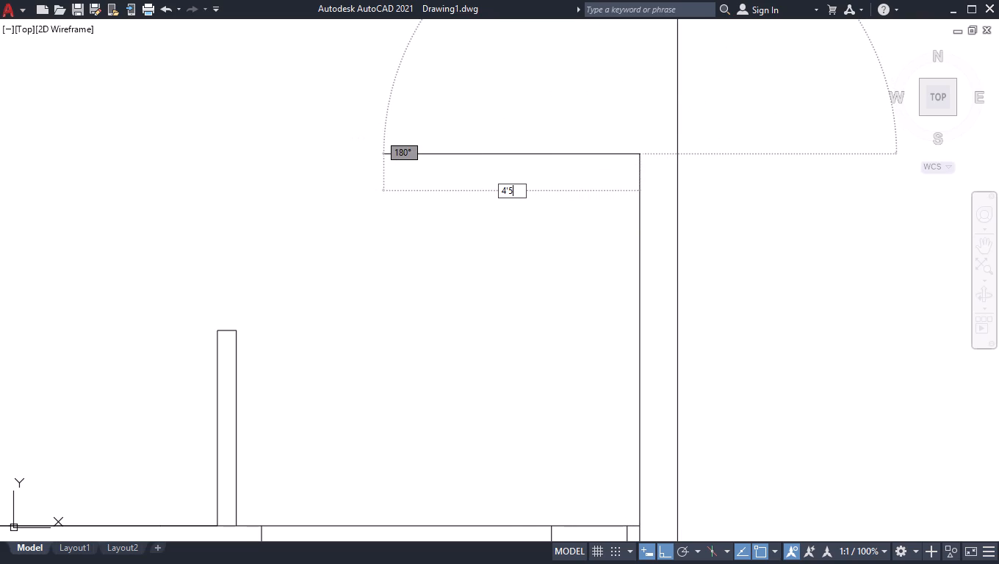
pyautogui.press('BackSpace')
pyautogui.press('6')
pyautogui.press('Return')
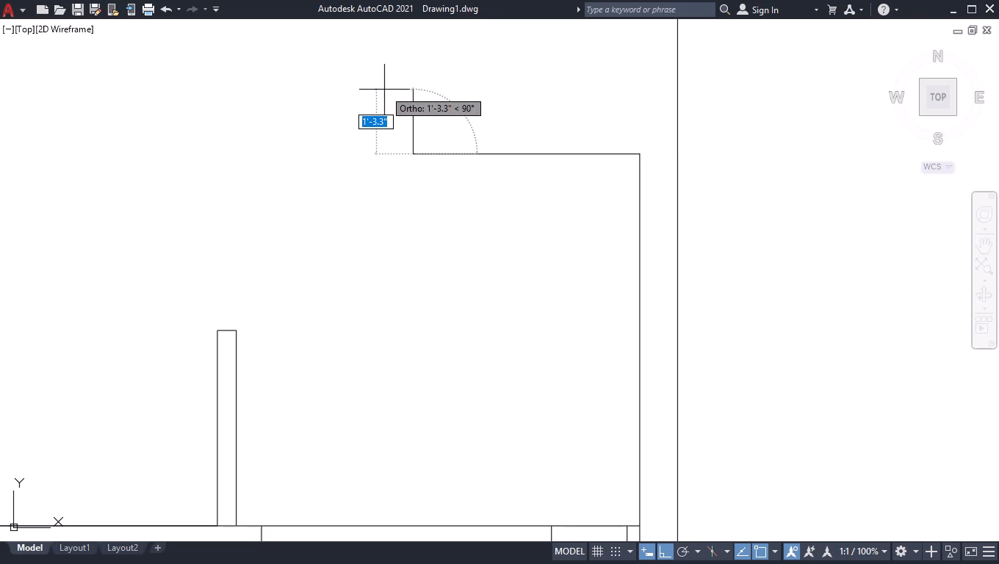
pyautogui.write("4'")
pyautogui.press('BackSpace')
pyautogui.write('.5')
pyautogui.press('Return')
# Continue the stepped partition line from its current end 6" east and 1'9" north.
pyautogui.scroll(-2, 388, 164)
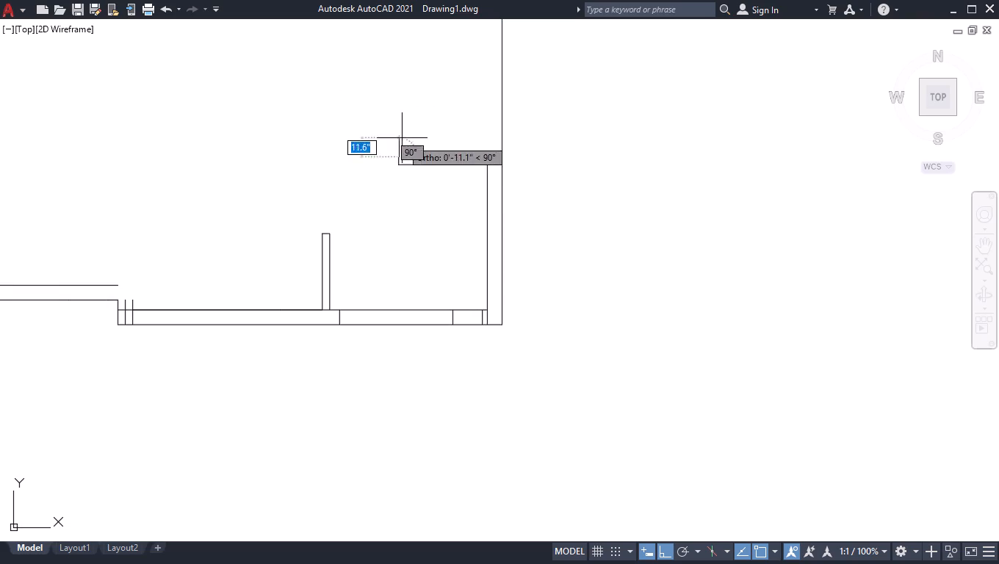
pyautogui.scroll(-1, 409, 167)
pyautogui.scroll(2, 386, 85)
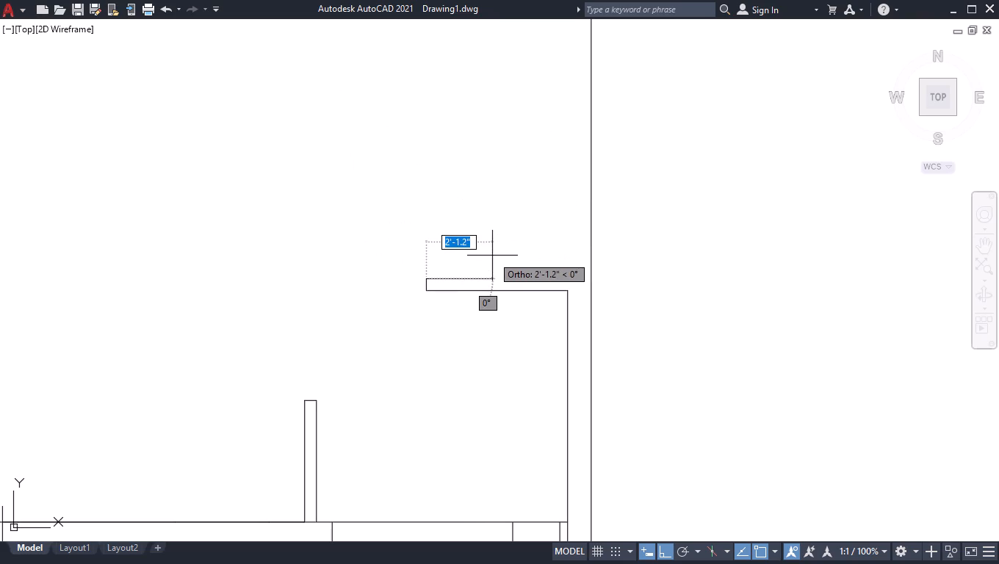
pyautogui.press('6')
pyautogui.press('Return')
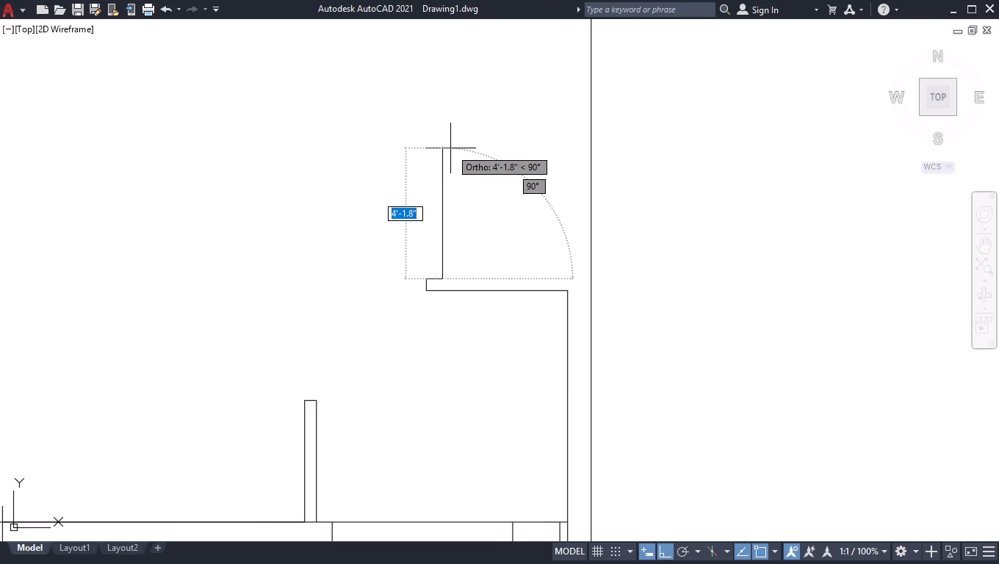
pyautogui.write("1'9")
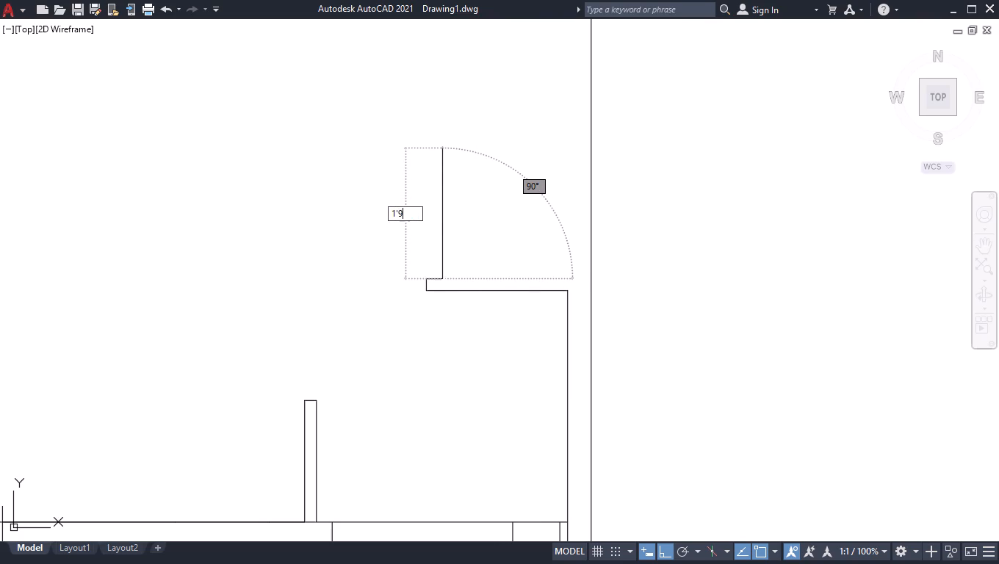
pyautogui.press('Return')
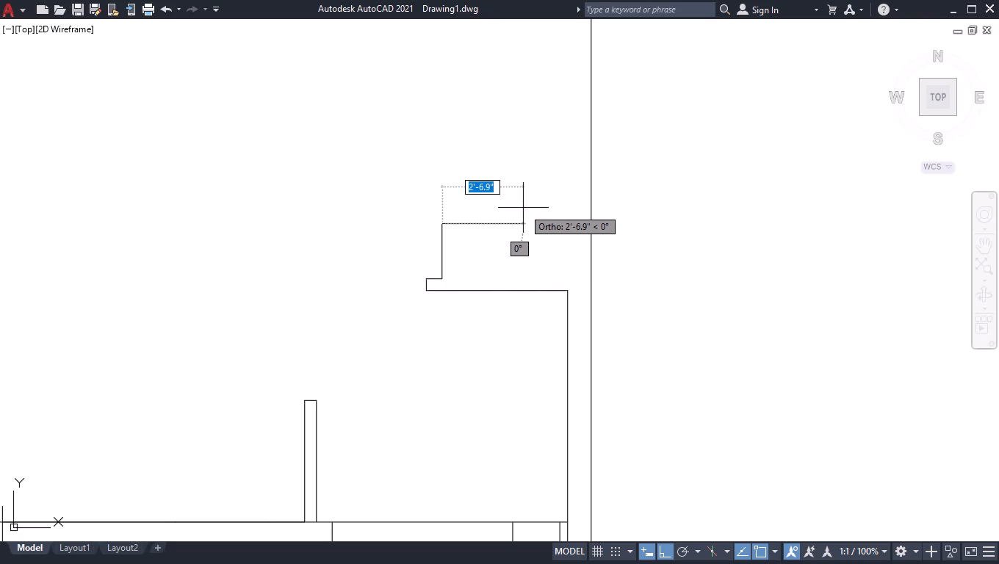
# Continue the partition line northward with an 8' segment followed by a 1'3" segment.
pyautogui.scroll(-2, 441, 319)
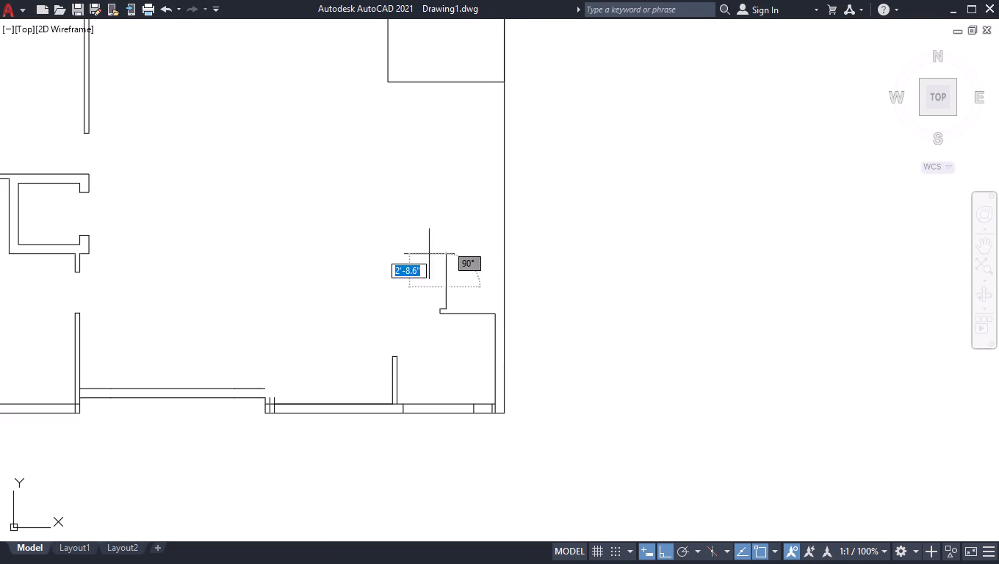
pyautogui.scroll(2, 401, 151)
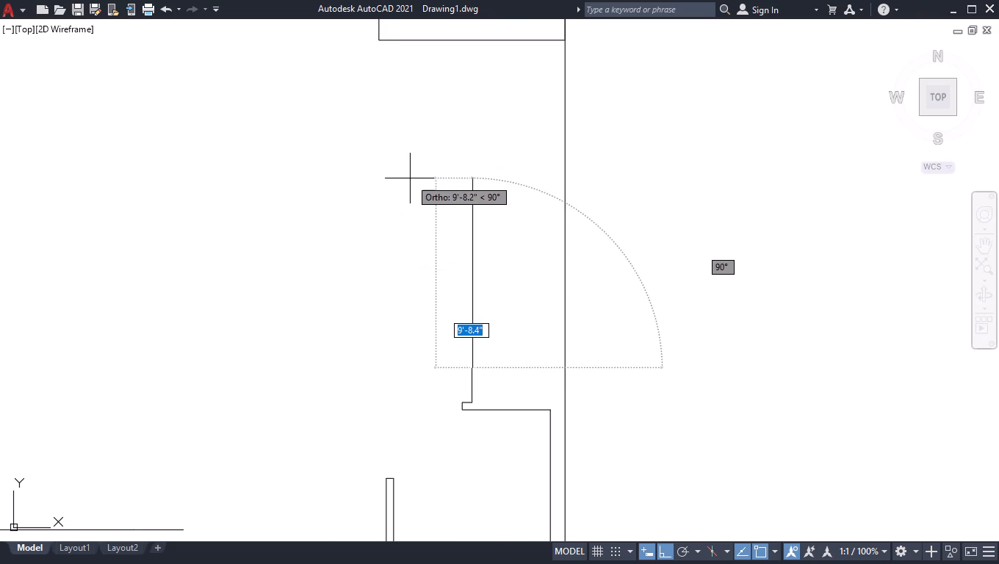
pyautogui.write("8'")
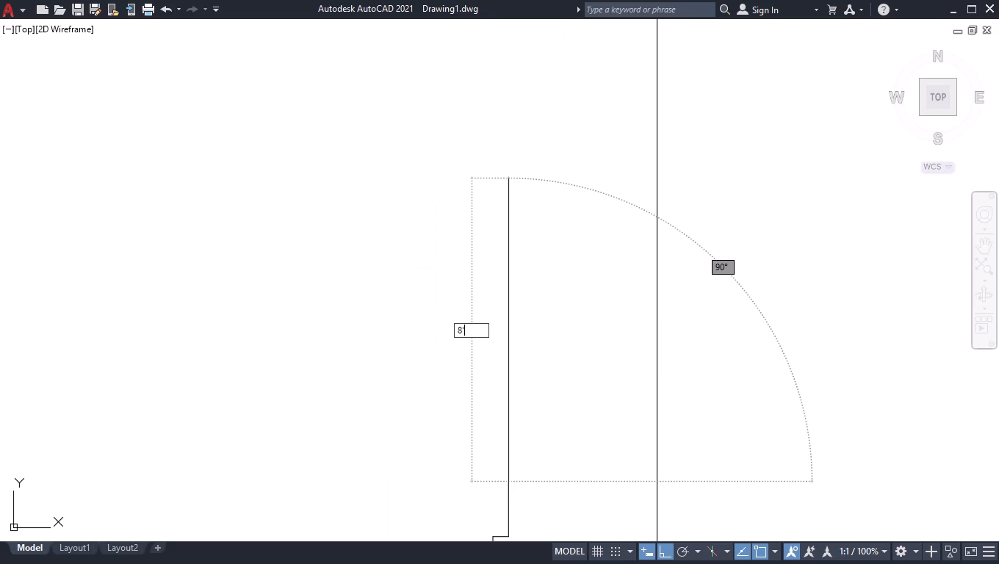
pyautogui.press('Return')
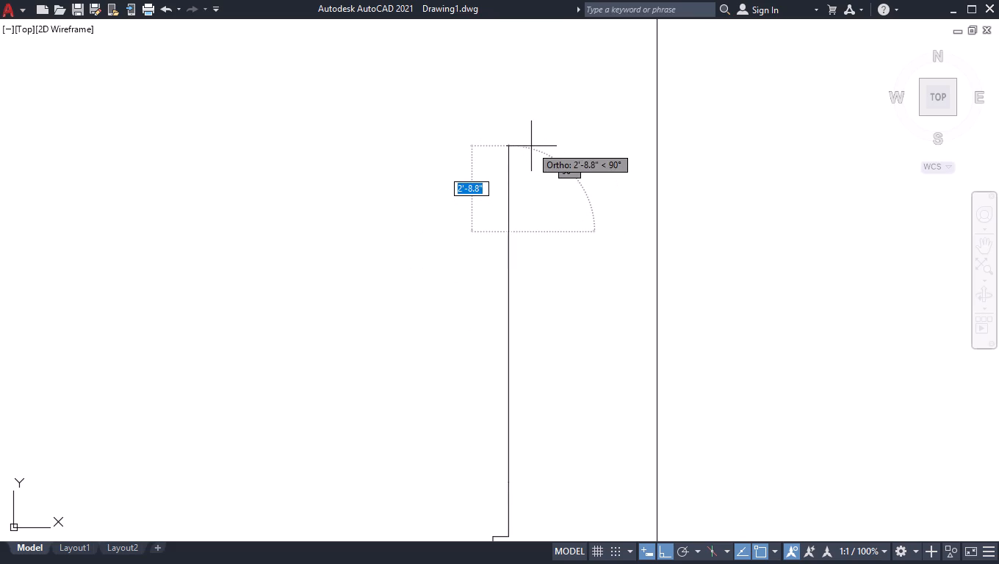
pyautogui.press('1')
pyautogui.write("'3")
pyautogui.press('Return')
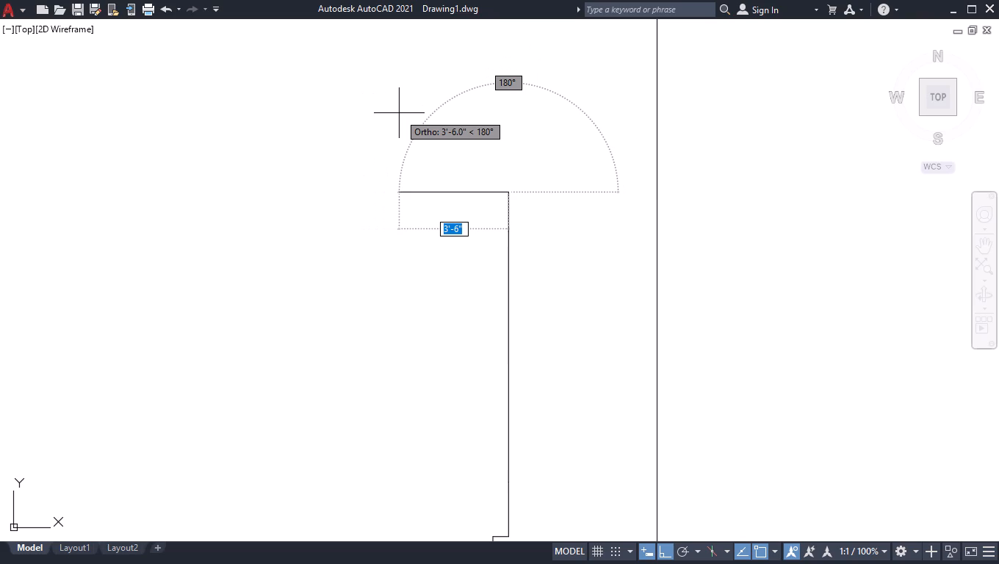
# Continue the partition line 13' west, 1'3" south, 4.5" west and 2' north, ending it there.
pyautogui.scroll(-1, 397, 113)
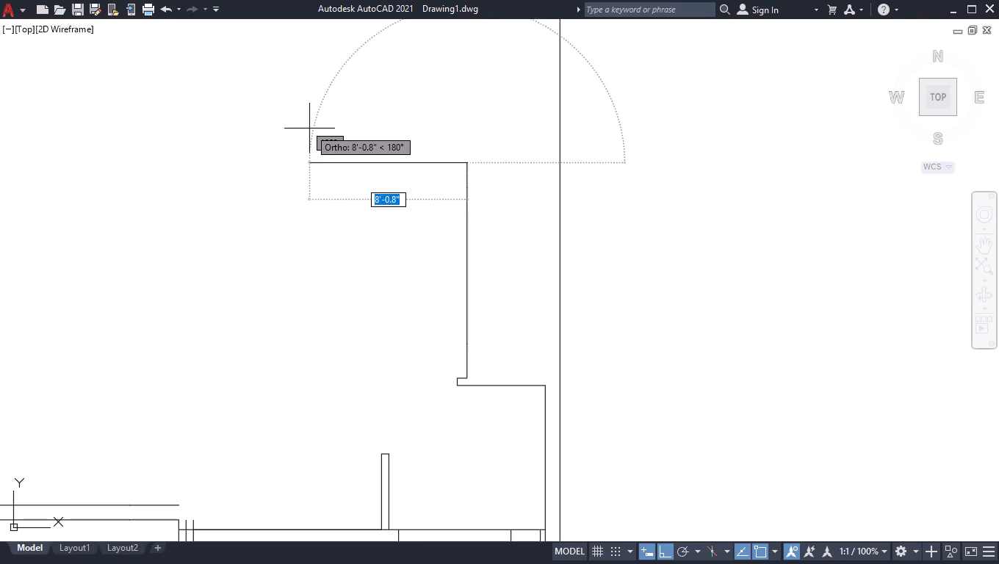
pyautogui.write("13'")
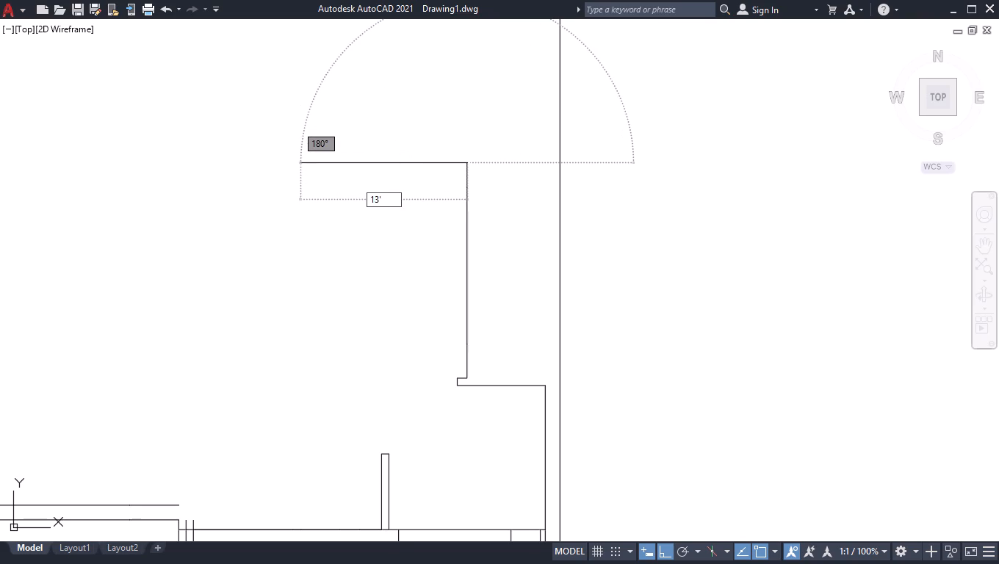
pyautogui.press('Return')
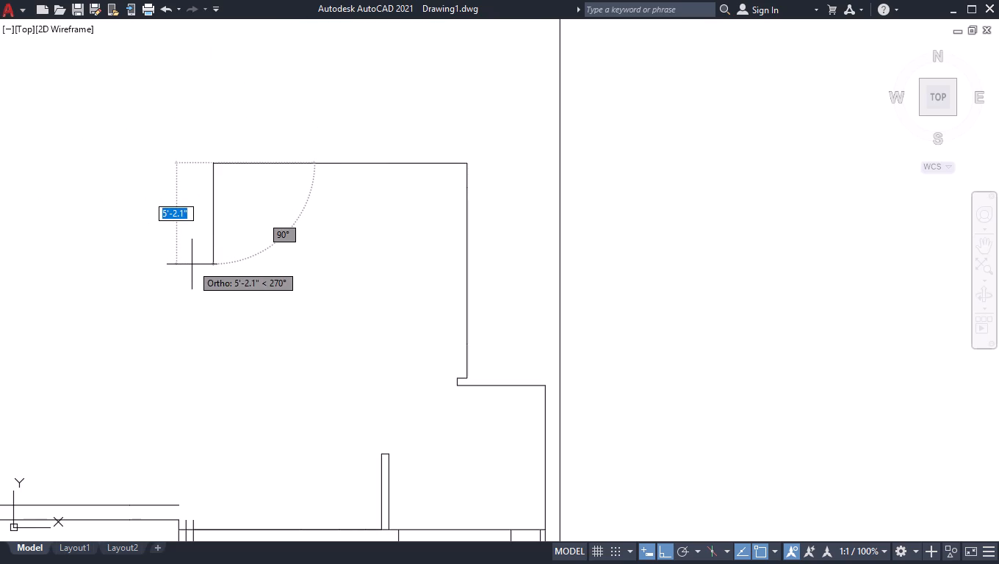
pyautogui.write("1'3")
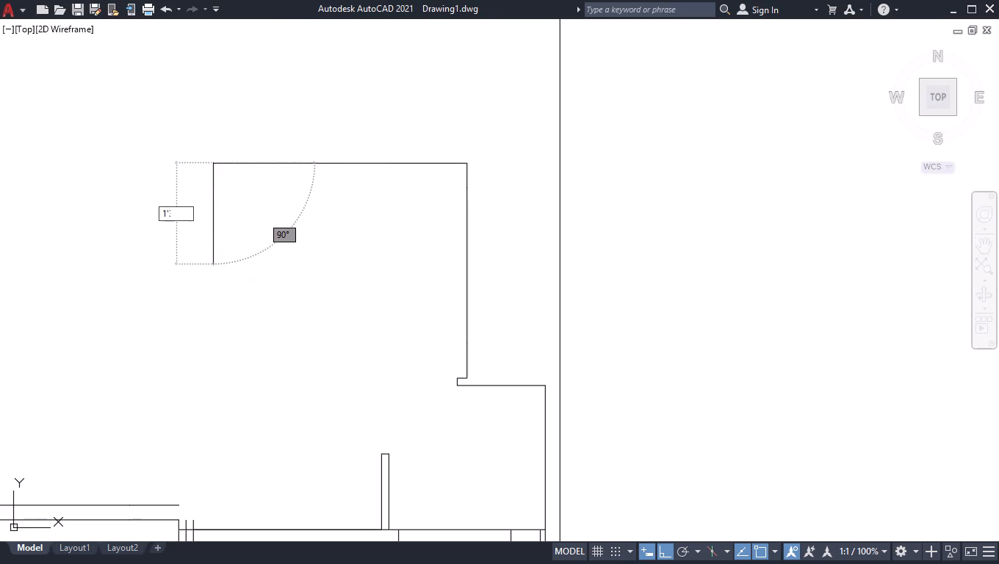
pyautogui.press('Return')
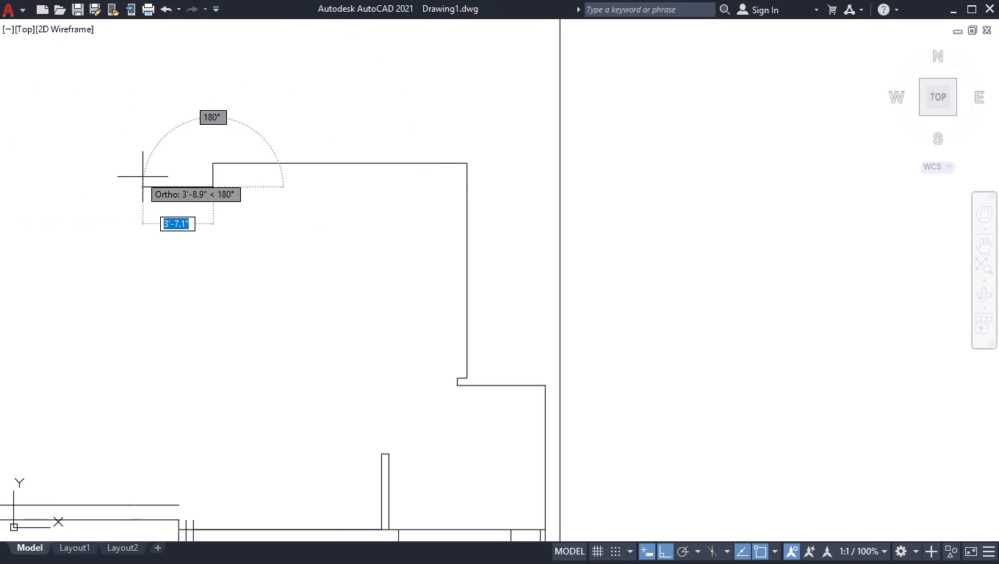
pyautogui.write('4.5')
pyautogui.press('Return')
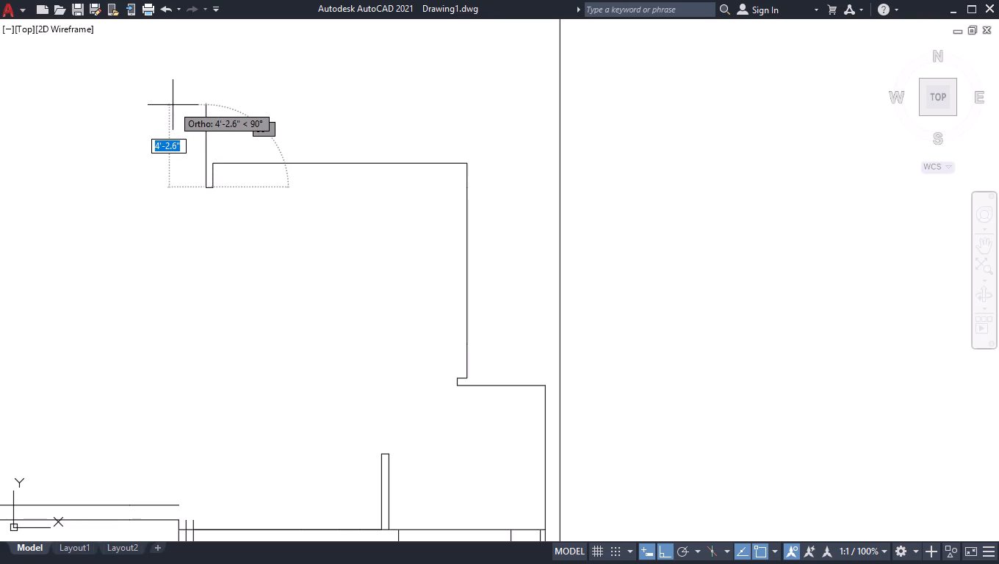
pyautogui.write("2'")
pyautogui.press('Return')
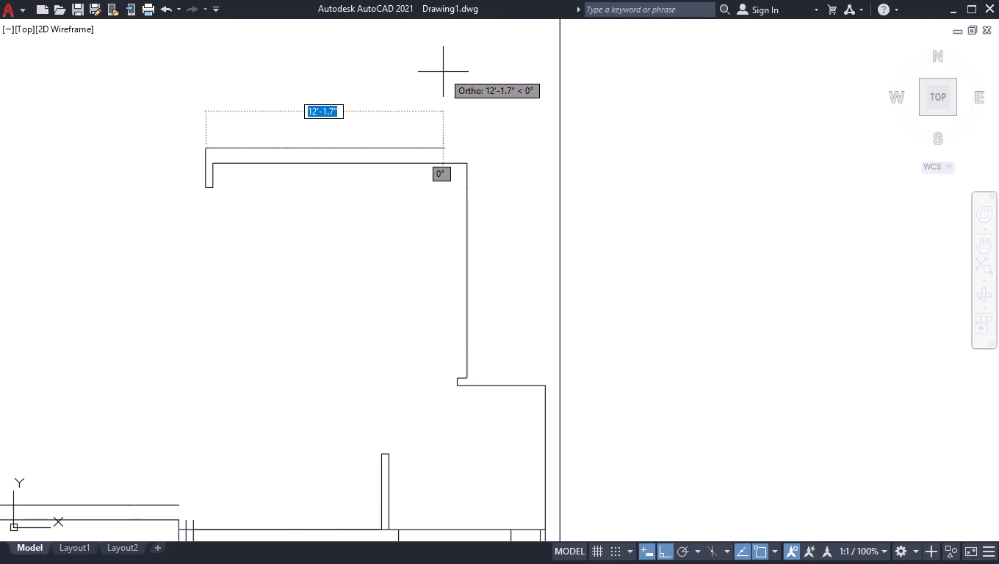
pyautogui.press('Return')
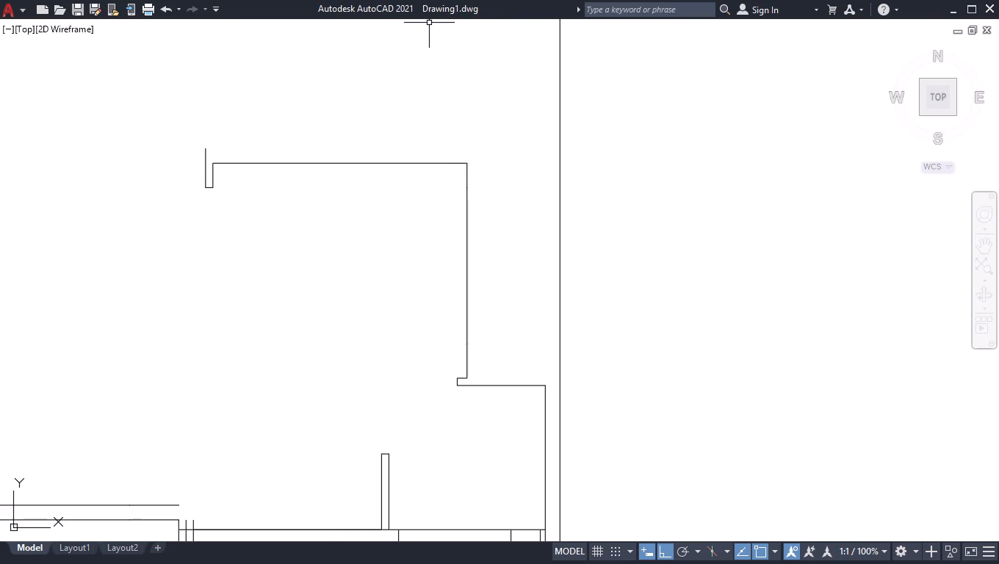
# Offset the 8', 1'3" and 1'9" vertical partition segments 9" to the east.
pyautogui.write('off')
pyautogui.press('Return')
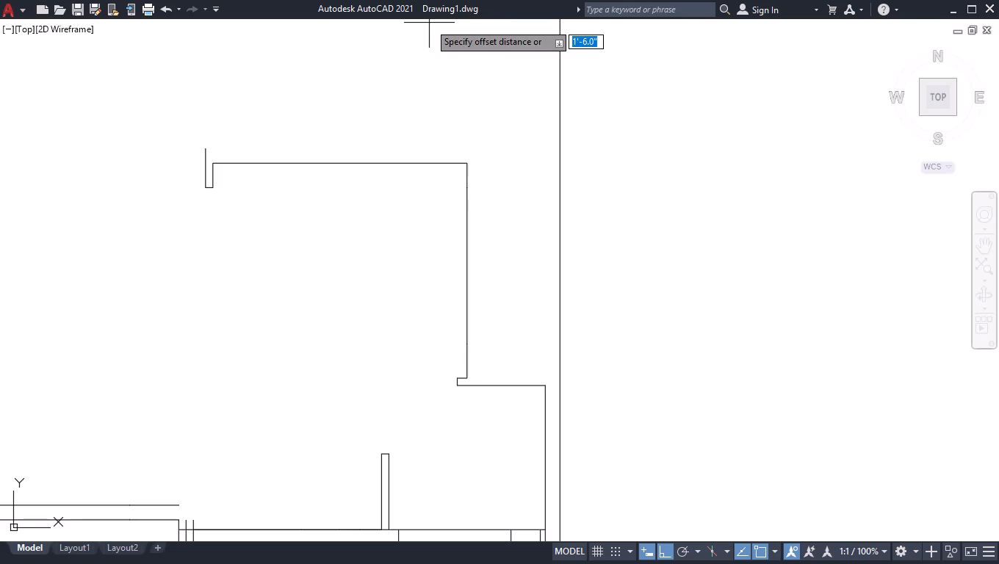
pyautogui.press('9')
pyautogui.press('Return')
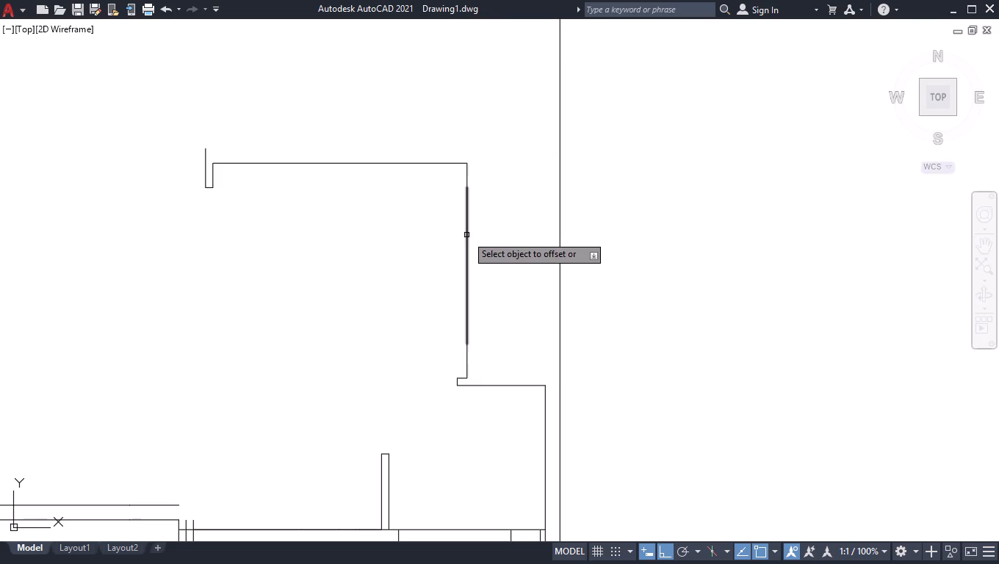
pyautogui.click(466, 234)
pyautogui.click(497, 234)
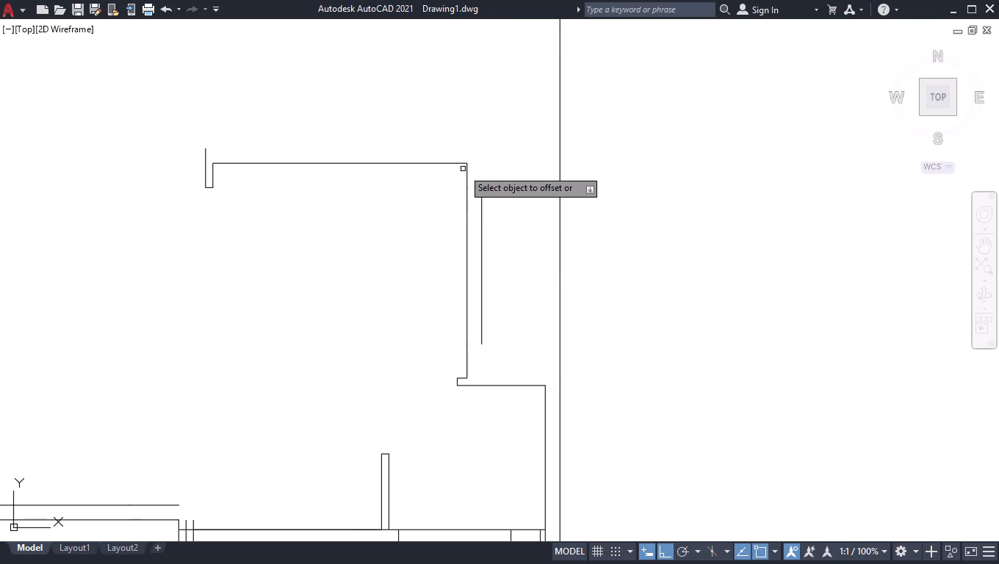
pyautogui.click(467, 172)
pyautogui.click(478, 169)
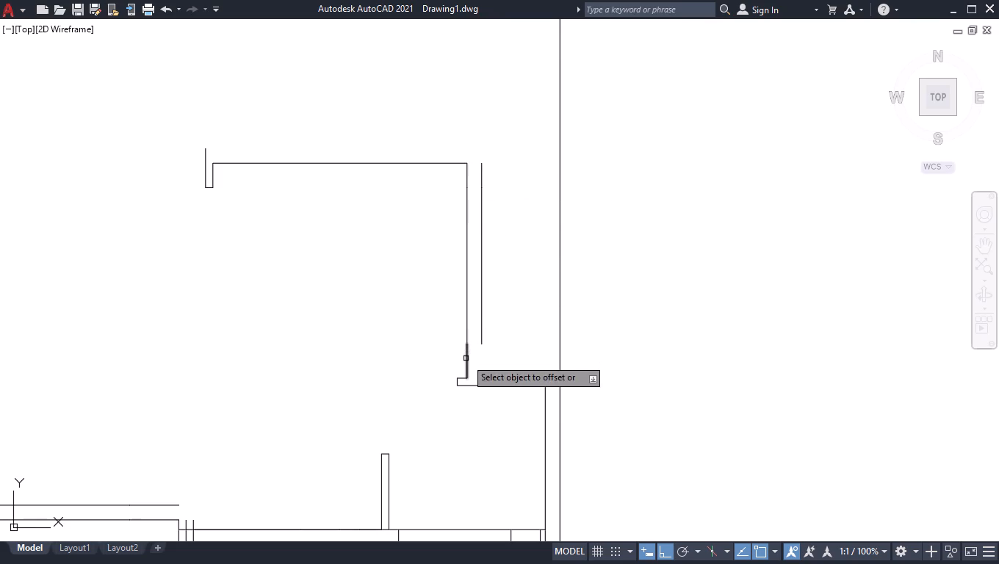
pyautogui.moveTo(466, 358); pyautogui.dragTo(473, 360)
pyautogui.click(489, 360)
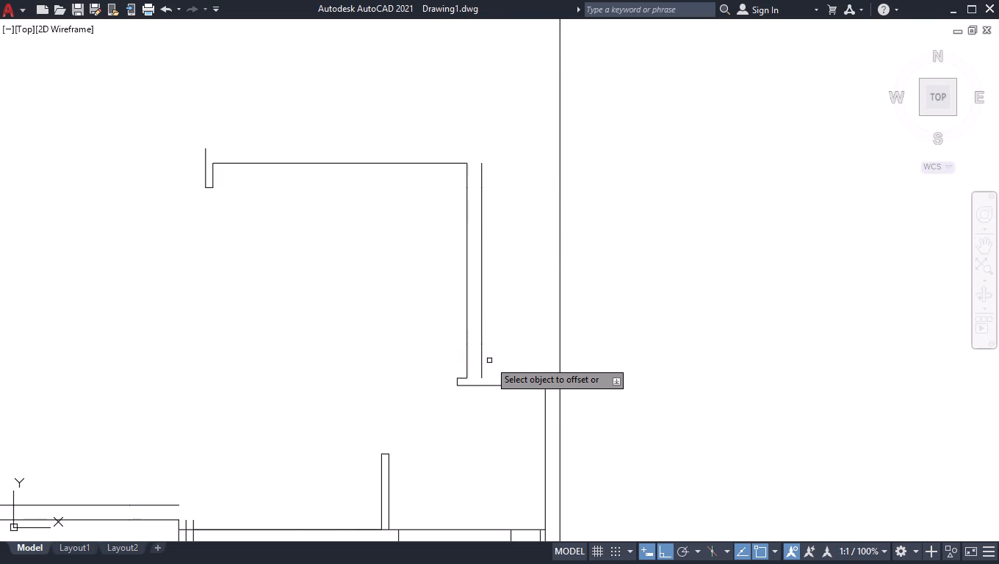
pyautogui.press('Return')
# Draw a 4' horizontal line from the south end of the offset partition face east to the outer east wall line.
pyautogui.press('l')
pyautogui.press('Return')
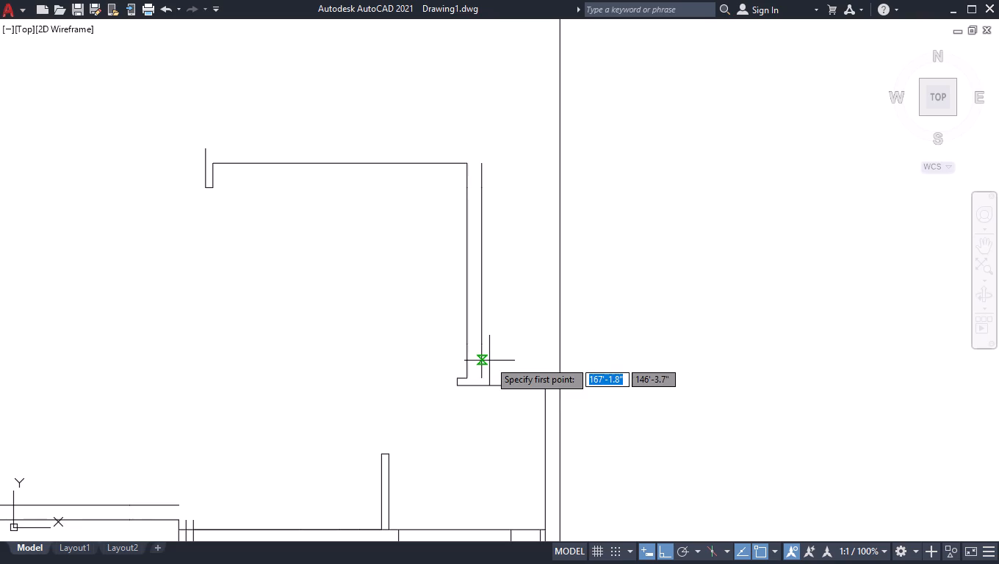
pyautogui.scroll(2, 516, 388)
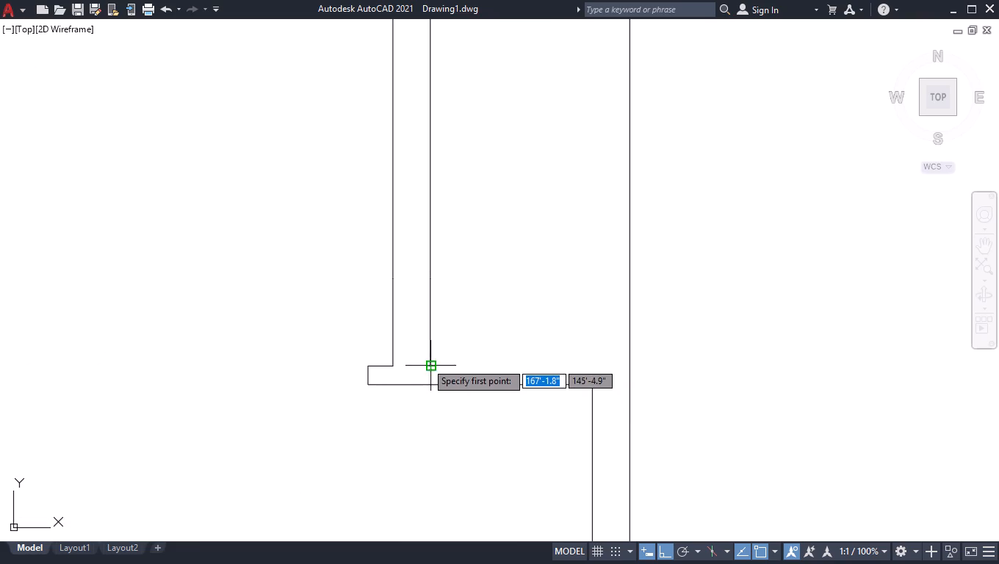
pyautogui.click(428, 366)
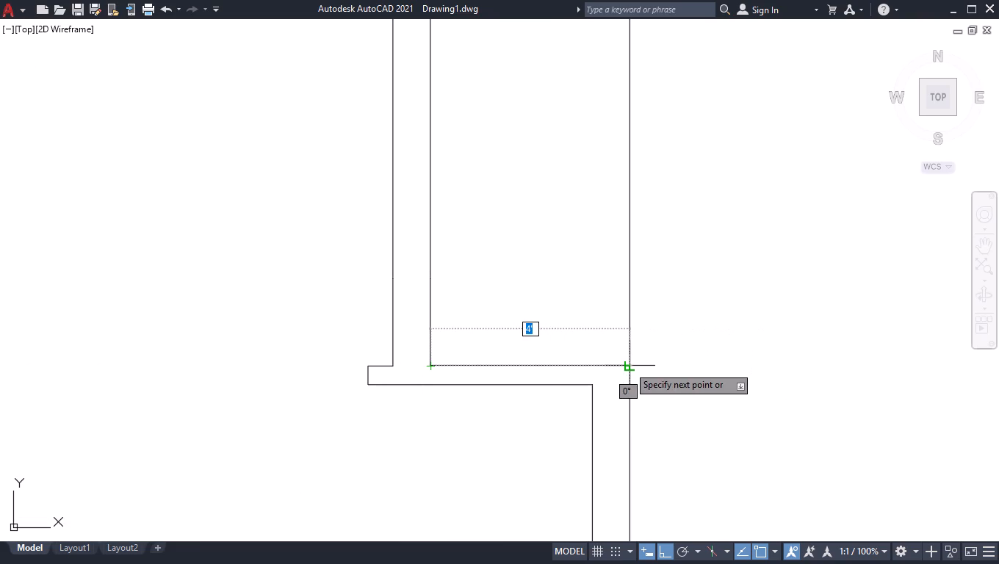
pyautogui.click(628, 366)
pyautogui.press('space')
# Draw a horizontal line from the north end of the offset partition face east to the outer east wall line.
pyautogui.scroll(-3, 628, 366)
pyautogui.scroll(2, 598, 227)
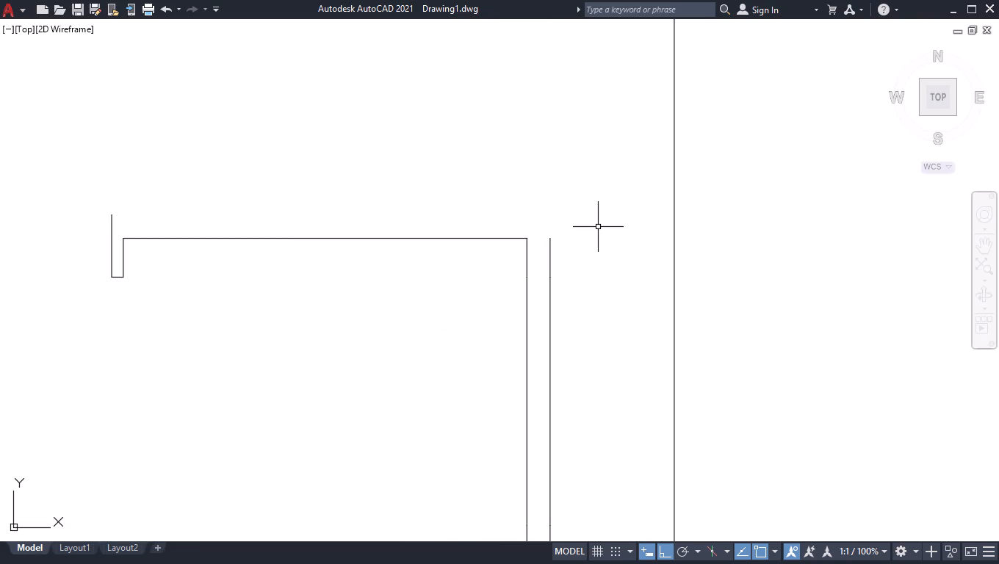
pyautogui.press('space')
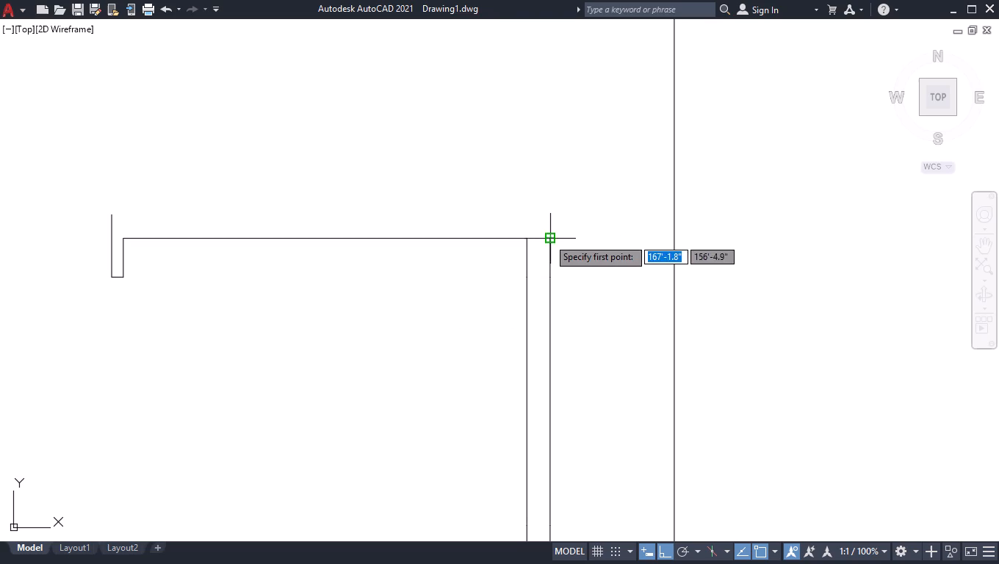
pyautogui.click(547, 236)
pyautogui.click(671, 237)
pyautogui.press('space')
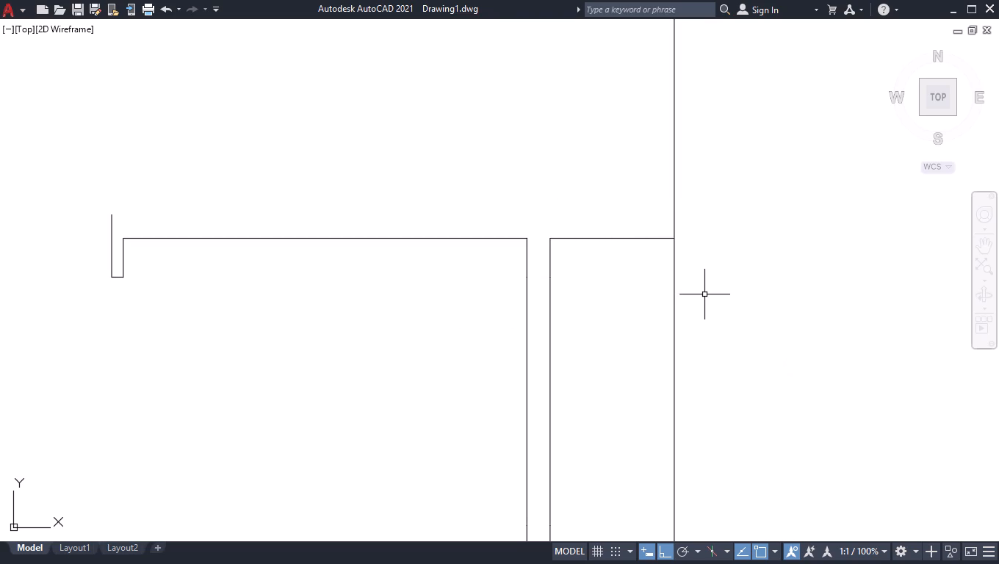
# Offset the room's 13' top line and the short line joining the east wall 9" to the north.
pyautogui.scroll(-2, 697, 321)
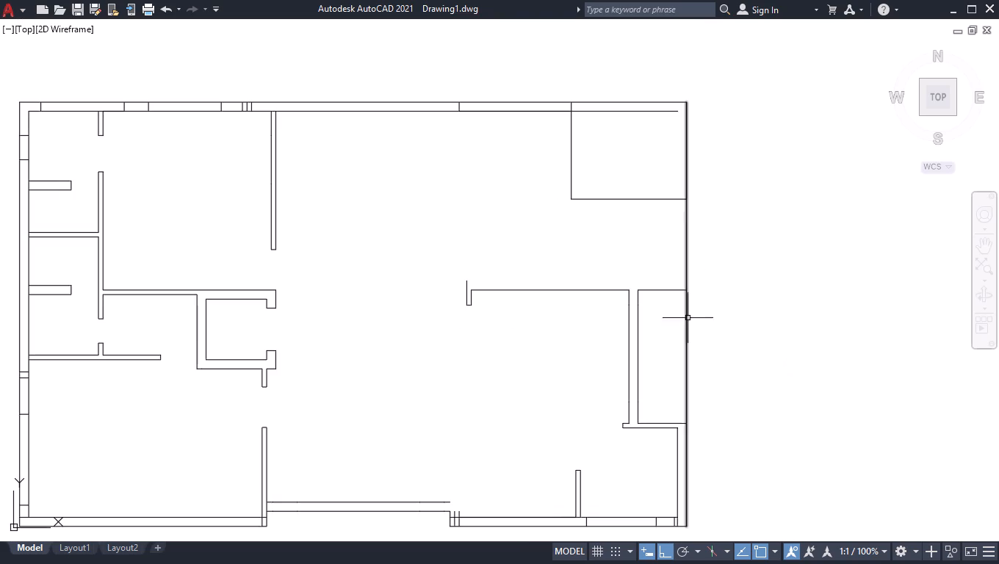
pyautogui.scroll(2, 685, 236)
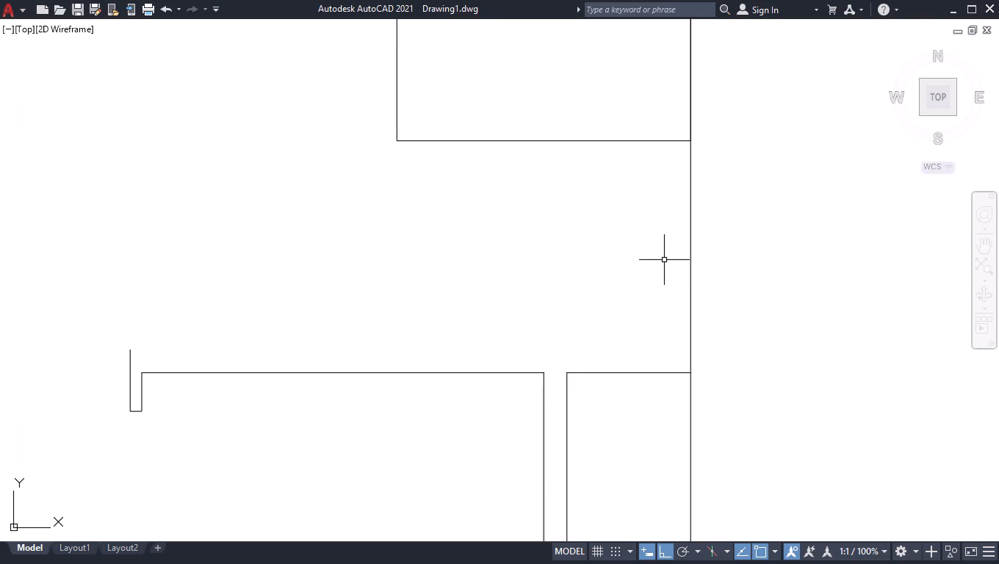
pyautogui.write('off')
pyautogui.press('Return')
pyautogui.press('9')
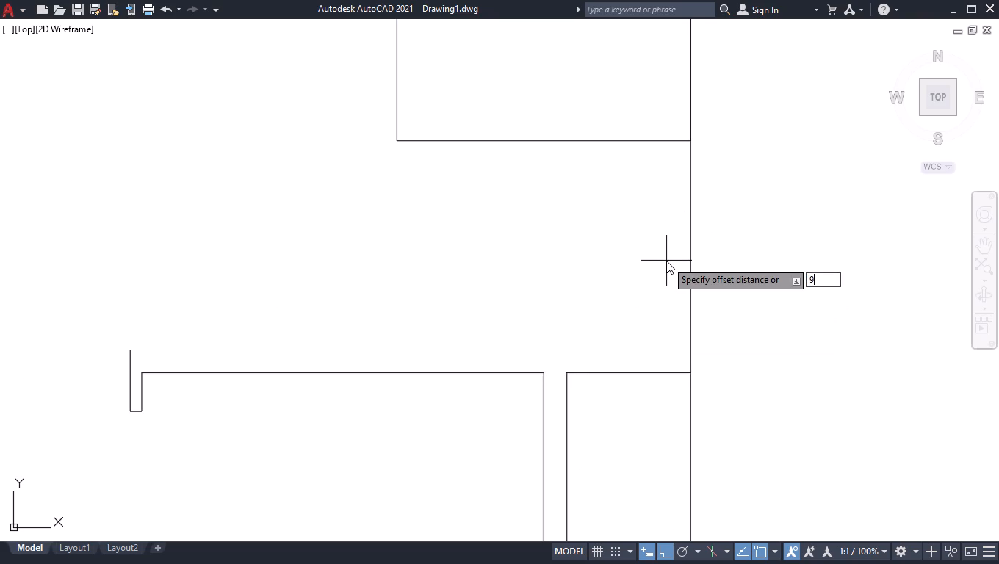
pyautogui.press('Return')
pyautogui.click(636, 371)
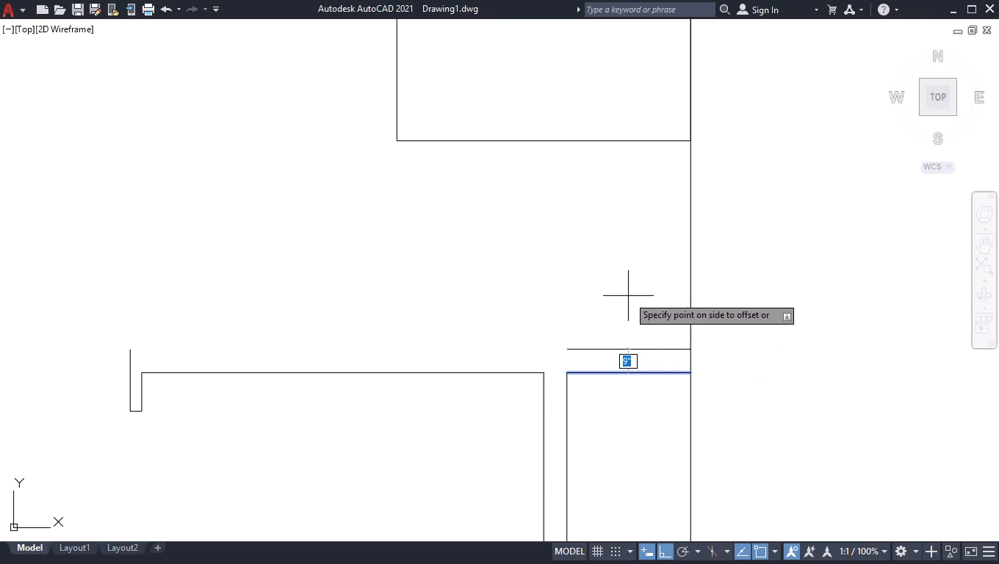
pyautogui.click(628, 296)
pyautogui.click(422, 371)
pyautogui.click(435, 330)
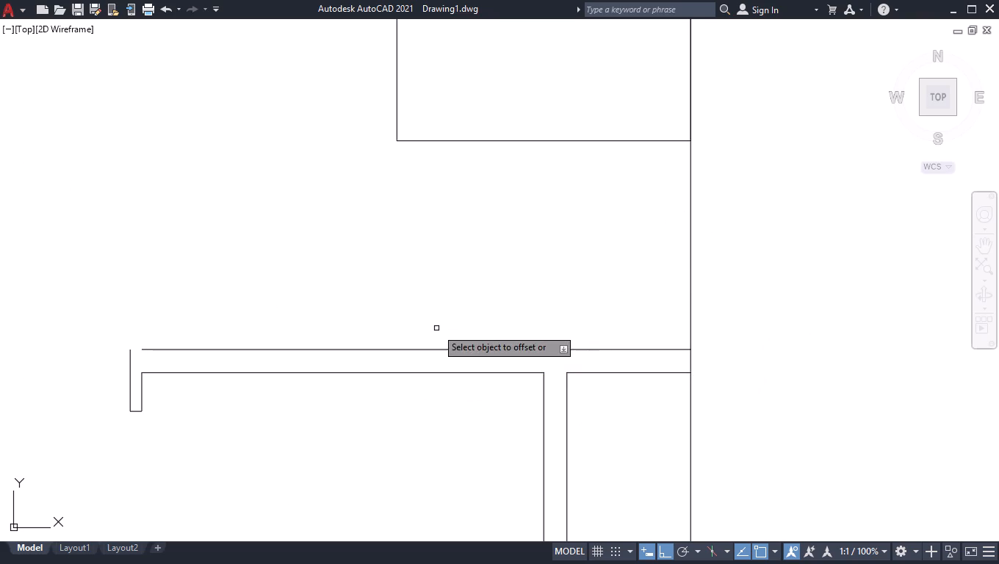
pyautogui.press('Return')
# Extend the offset top wall line east to the outer east wall and west to the outer face of the short end return.
pyautogui.write('ex')
pyautogui.press('Return')
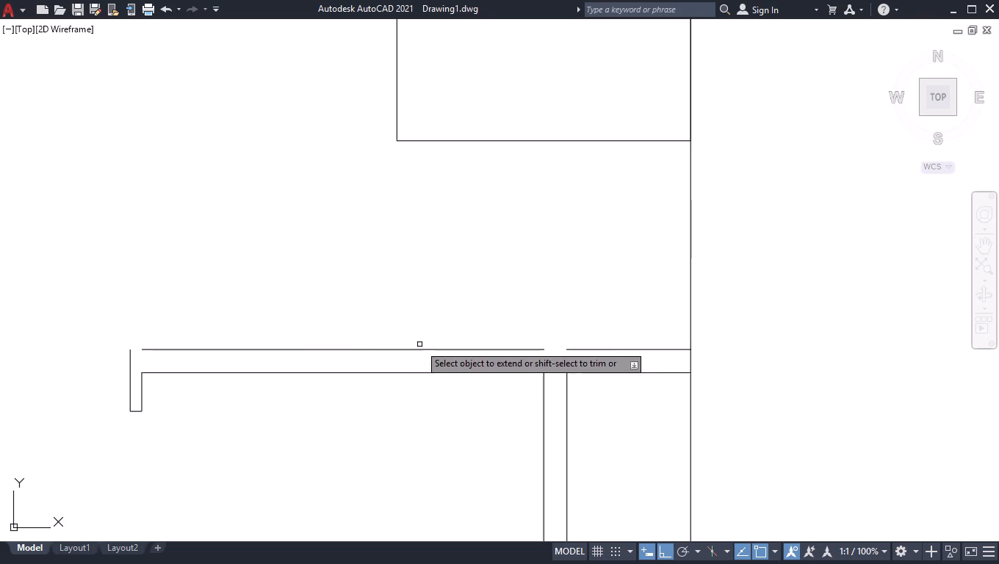
pyautogui.click(419, 347)
pyautogui.click(483, 358)
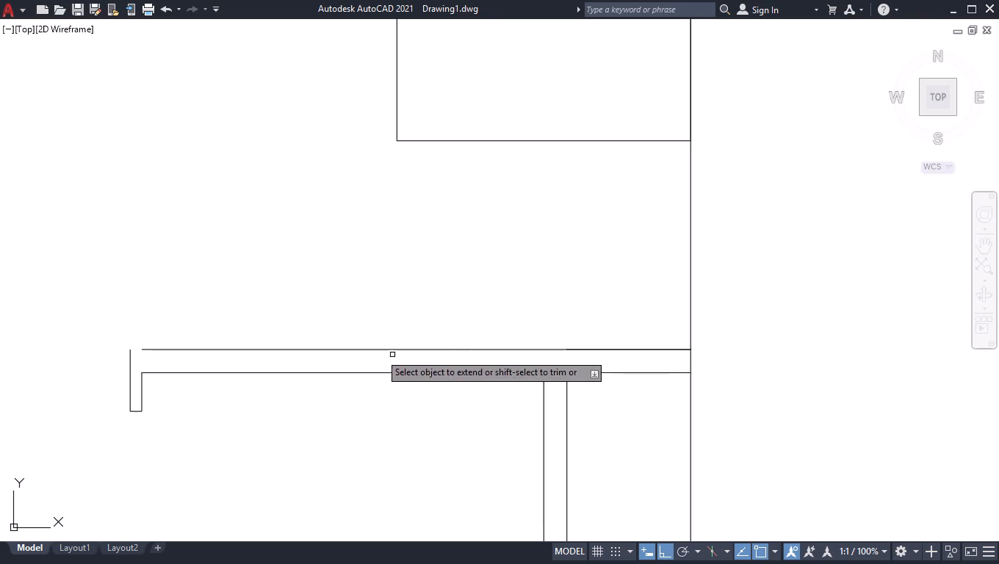
pyautogui.click(171, 350)
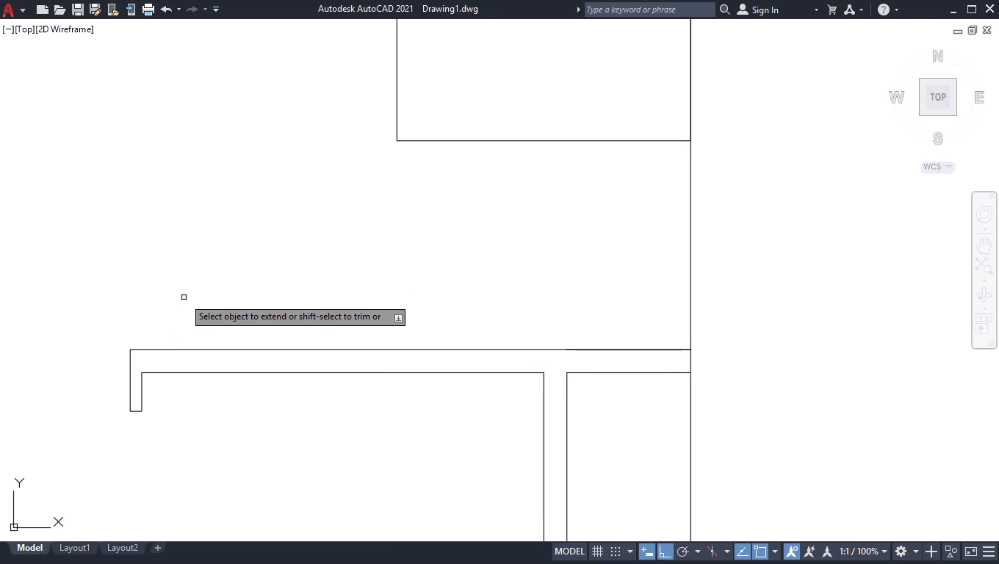
pyautogui.press('Return')
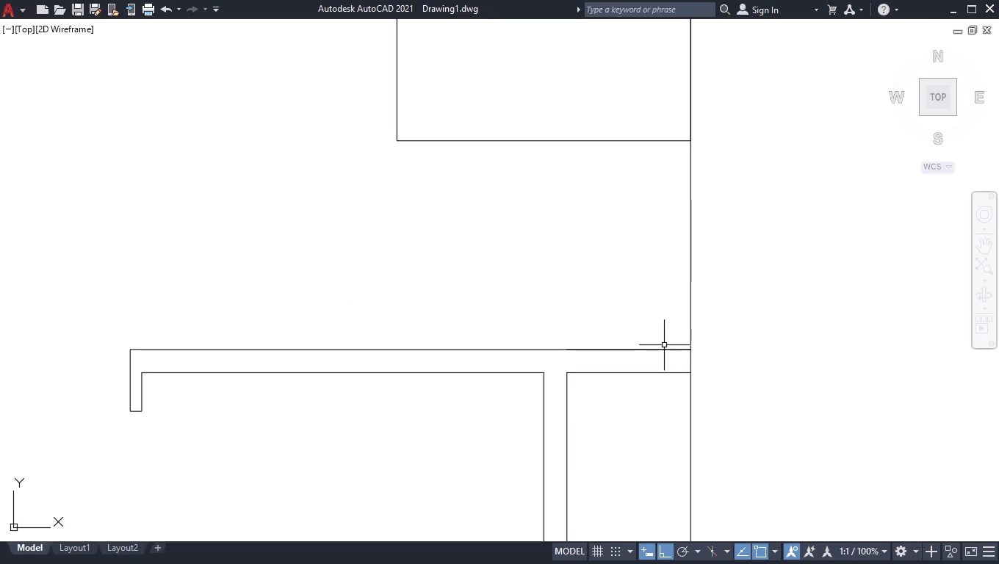
# Delete the redundant short line overlapping the extended wall line near the east wall.
pyautogui.click(663, 349)
pyautogui.press('Delete')
# Measure the gap between the northeast room's south line and the extended wall line.
pyautogui.write('meas')
pyautogui.press('Return')
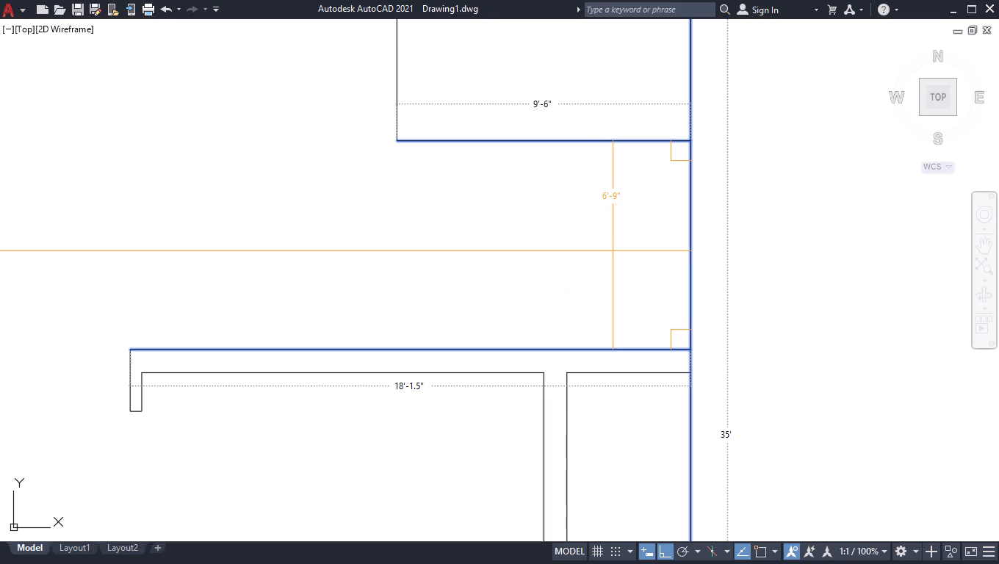
pyautogui.press('Return')
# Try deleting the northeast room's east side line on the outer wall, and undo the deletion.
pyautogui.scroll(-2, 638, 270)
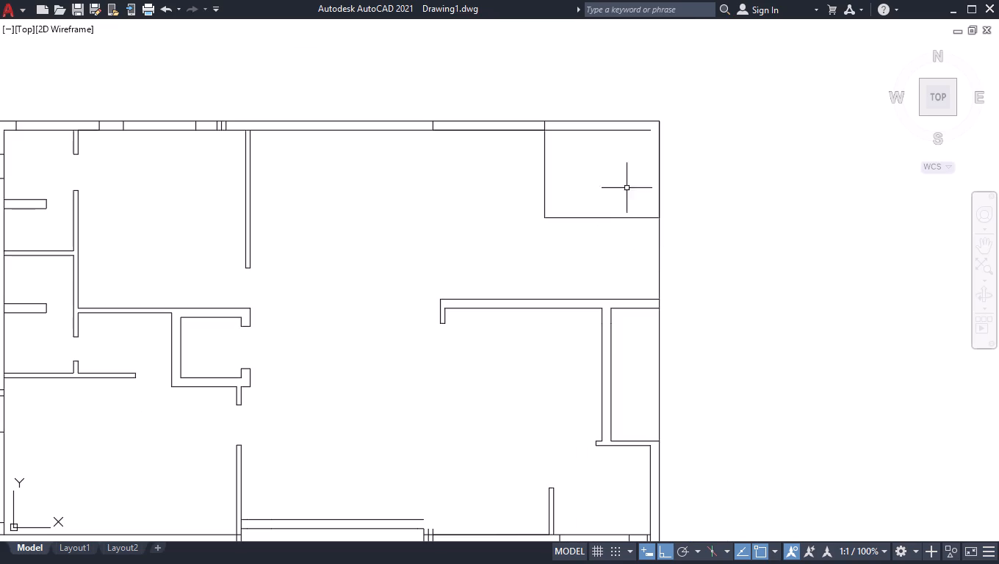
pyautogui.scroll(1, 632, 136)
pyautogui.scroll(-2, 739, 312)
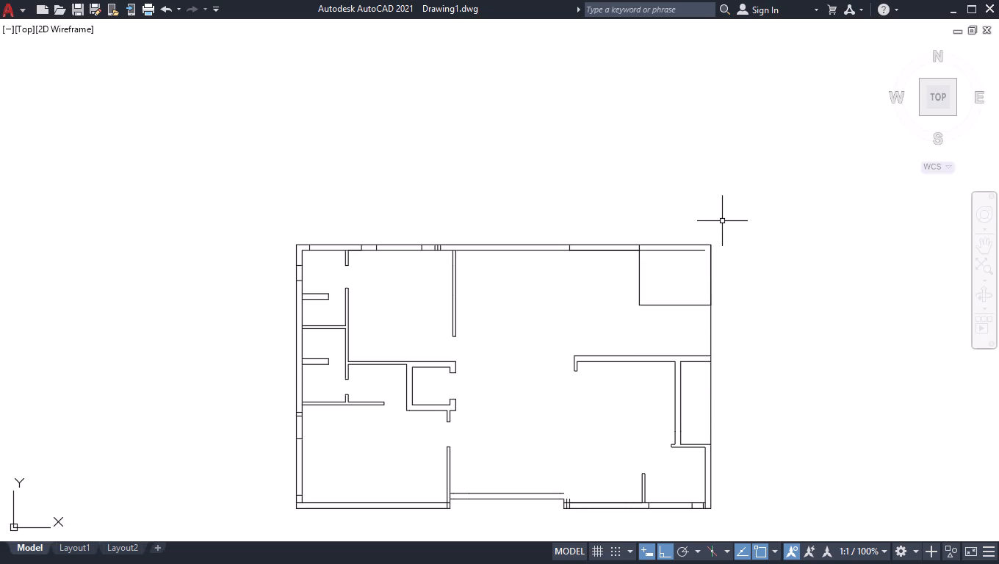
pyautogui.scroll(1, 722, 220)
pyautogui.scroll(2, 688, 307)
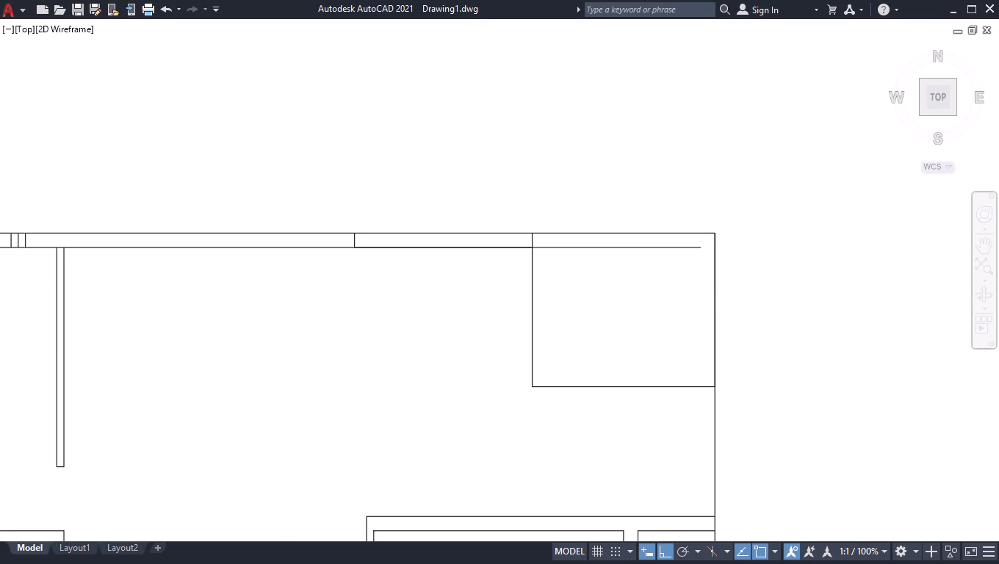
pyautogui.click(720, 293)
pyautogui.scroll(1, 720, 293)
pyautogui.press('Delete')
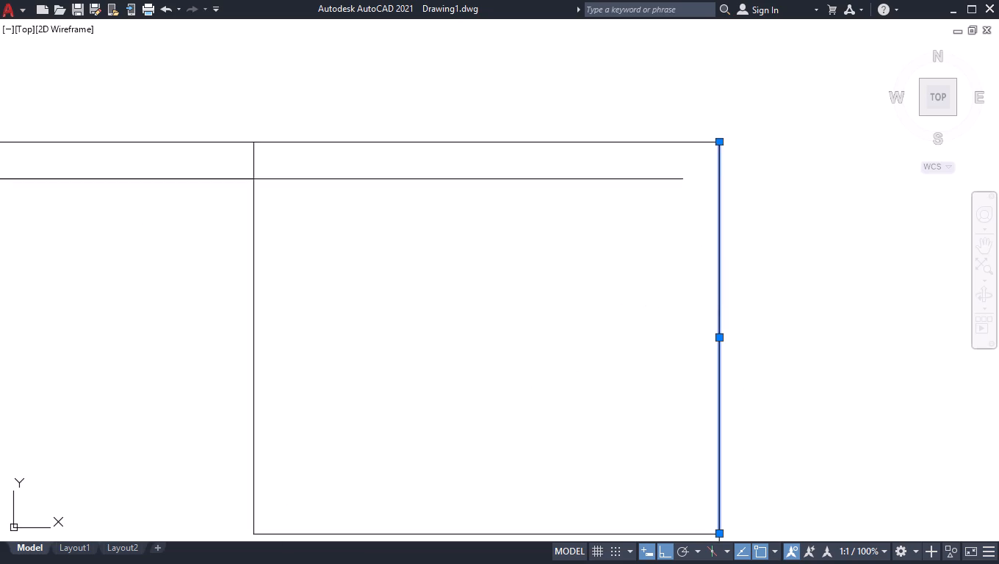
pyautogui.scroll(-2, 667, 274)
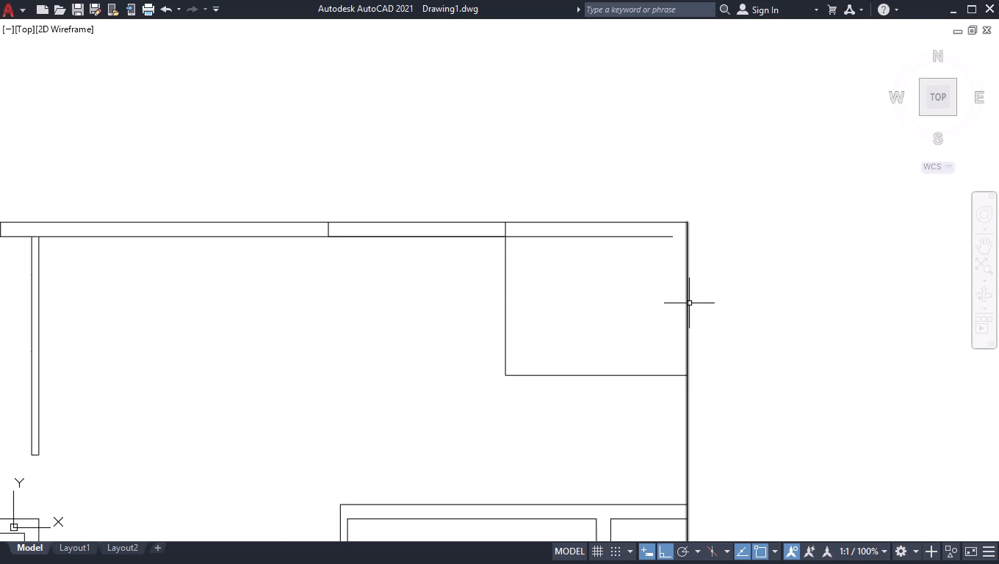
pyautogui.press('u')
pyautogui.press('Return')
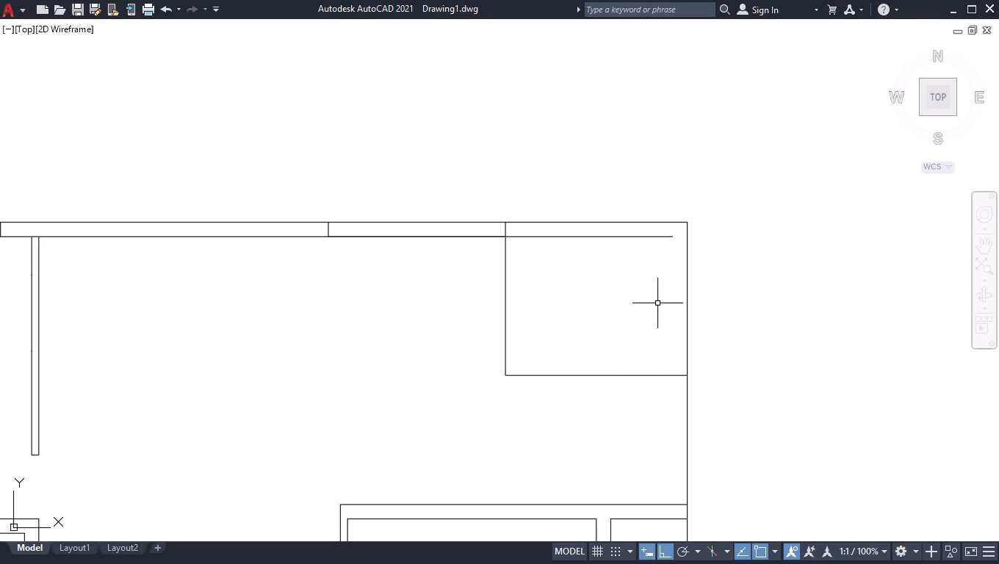
# Move the northeast room's east side line 9" west, off the outer east wall line.
pyautogui.scroll(-1, 718, 283)
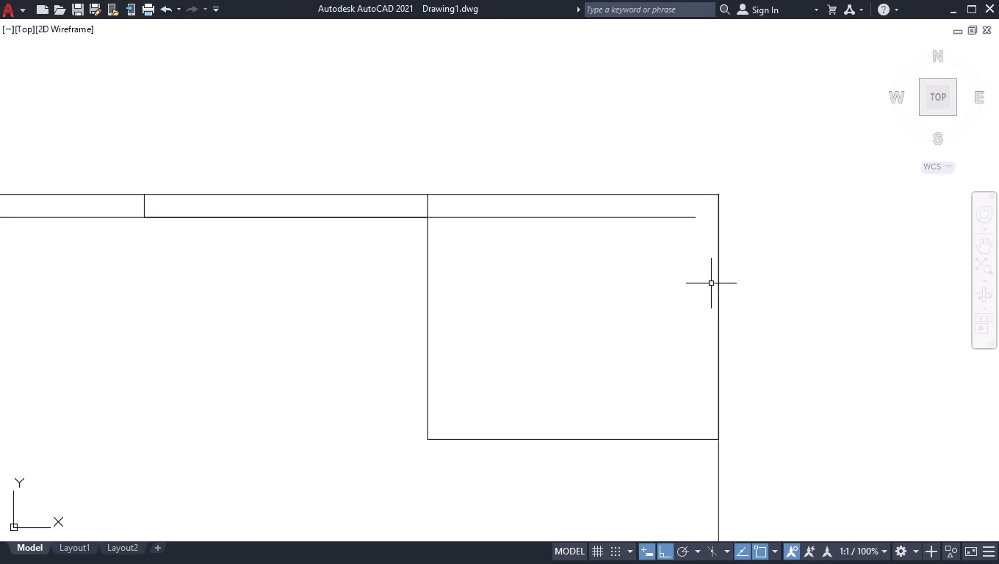
pyautogui.click(718, 283)
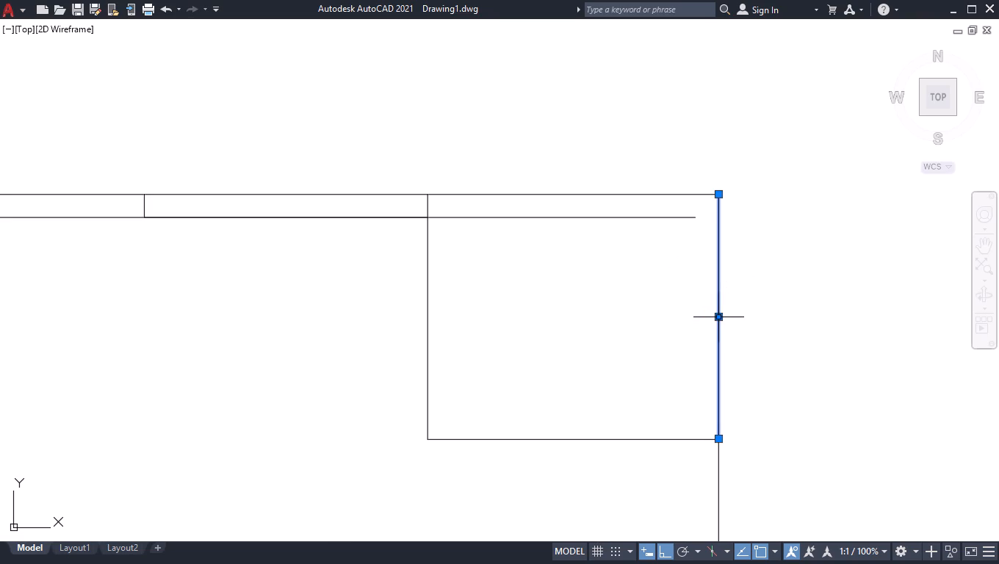
pyautogui.click(719, 314)
pyautogui.press('9')
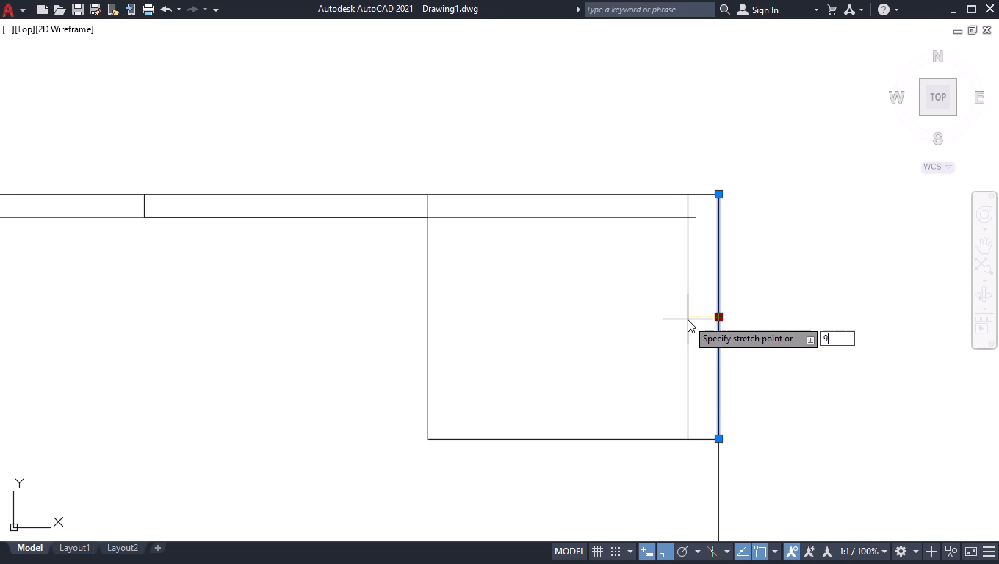
pyautogui.press('Return')
pyautogui.click(747, 266)
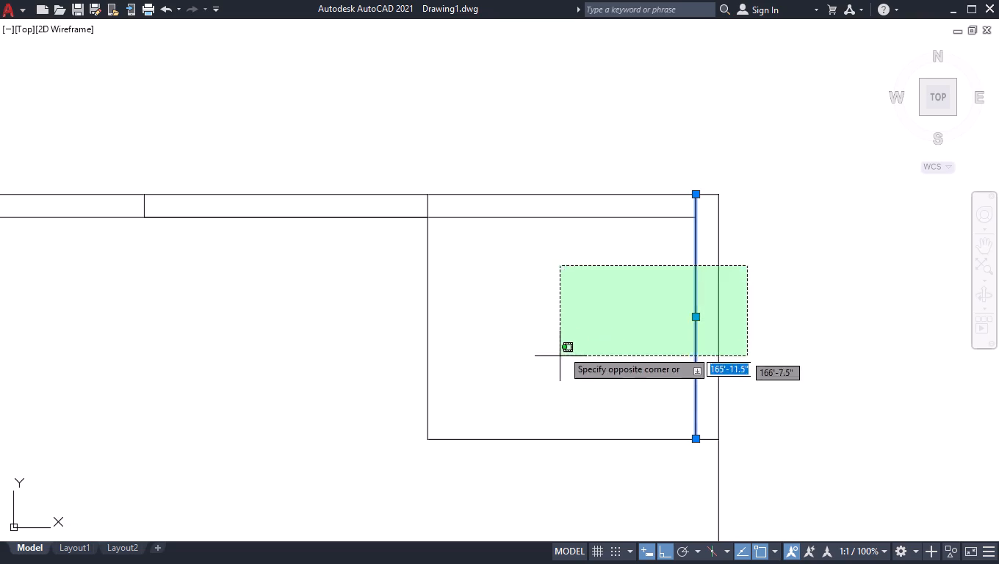
pyautogui.keyDown('shift'); pyautogui.moveTo(565, 347); pyautogui.dragTo(572, 344); pyautogui.keyUp('shift')
pyautogui.keyDown('shift'); pyautogui.click(794, 247); pyautogui.keyUp('shift')
pyautogui.keyDown('shift'); pyautogui.click(604, 325); pyautogui.keyUp('shift')
pyautogui.scroll(-1, 642, 333)
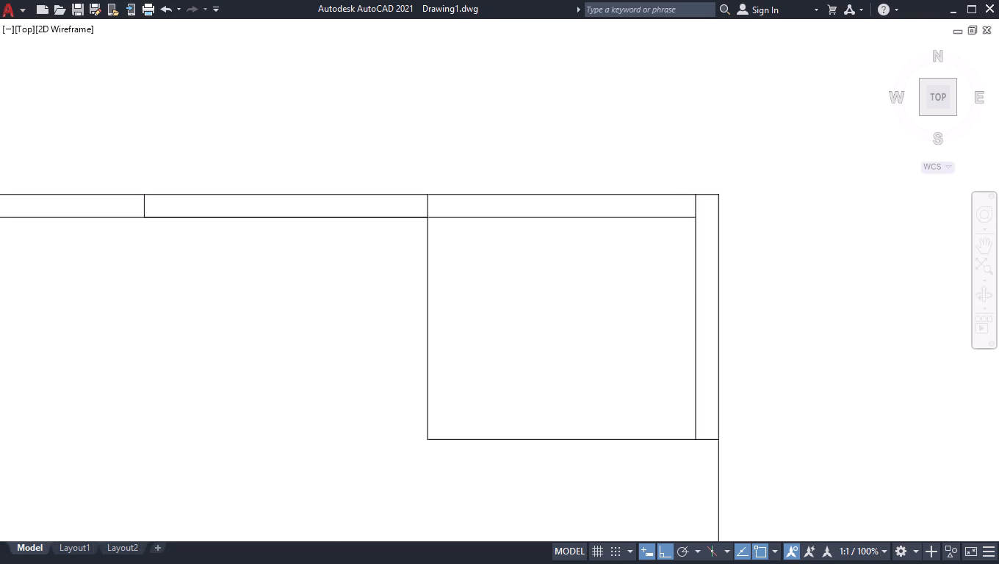
pyautogui.scroll(-1, 642, 333)
pyautogui.scroll(2, 651, 313)
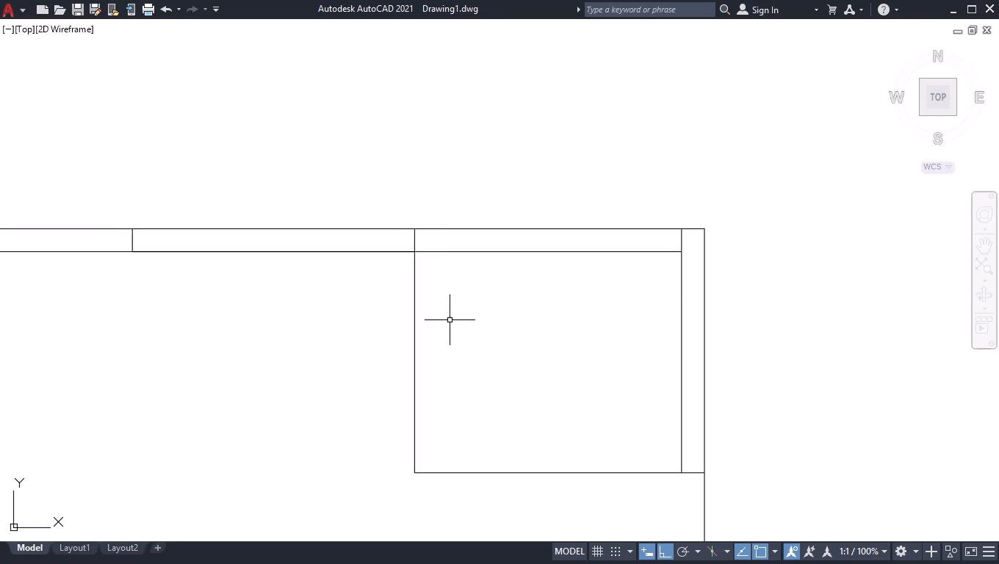
# Offset the northeast room's west and south lines 9" toward the room's interior.
pyautogui.write('off')
pyautogui.press('Return')
pyautogui.press('9')
pyautogui.press('Return')
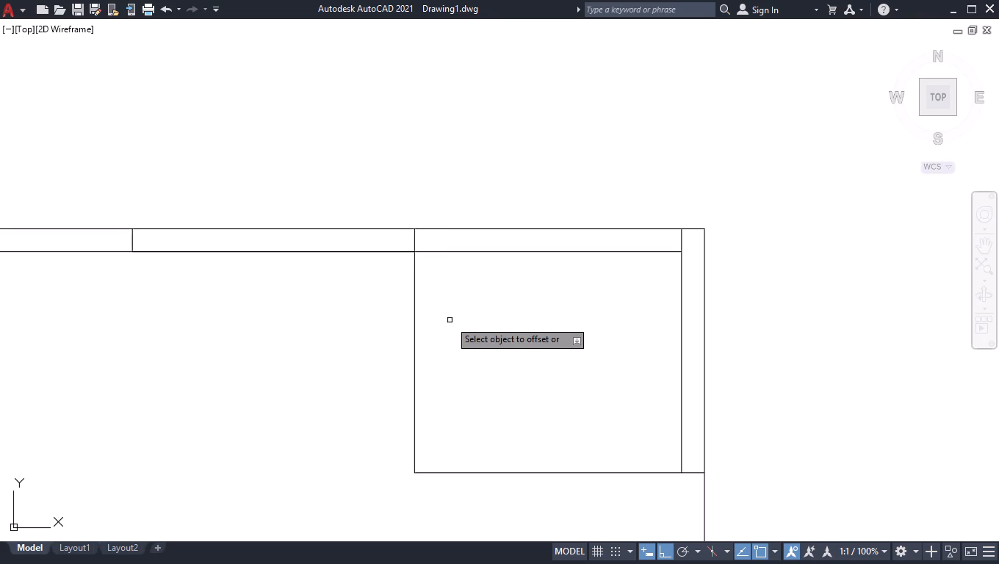
pyautogui.click(416, 315)
pyautogui.click(477, 329)
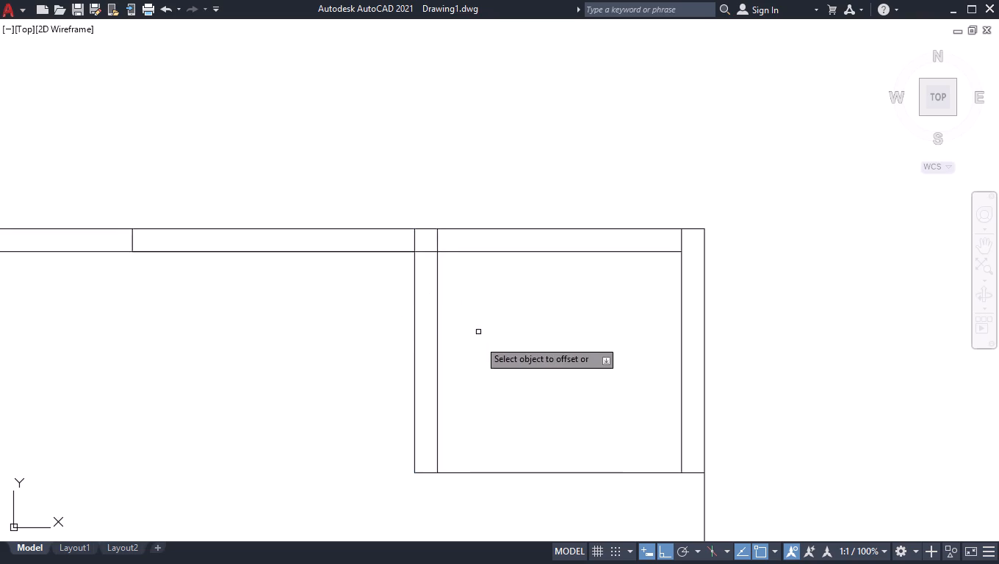
pyautogui.click(458, 471)
pyautogui.click(471, 416)
pyautogui.press('Return')
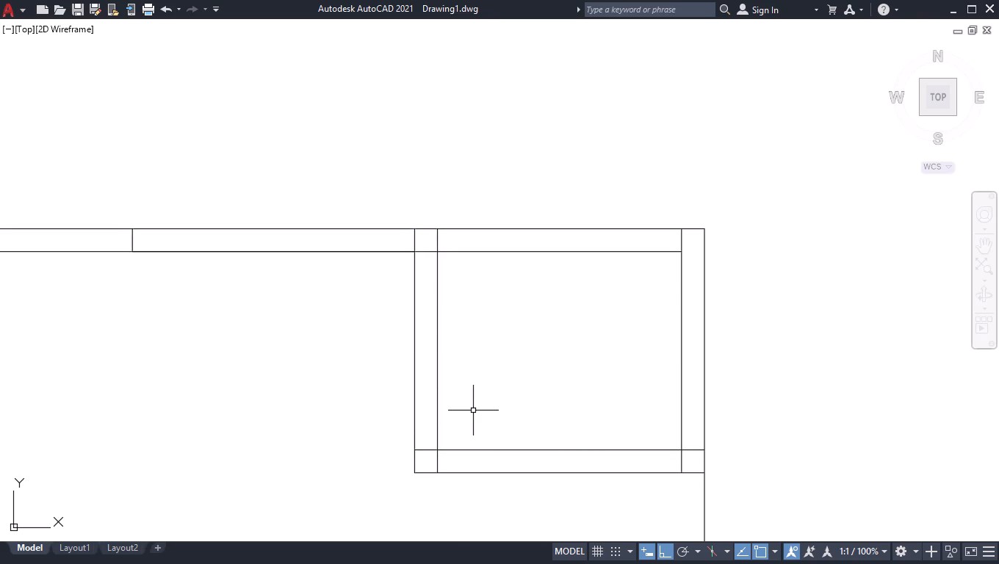
# Trim the overlapping inner wall lines at the northeast room's northwest and southwest corners.
pyautogui.write('tr')
pyautogui.press('Return')
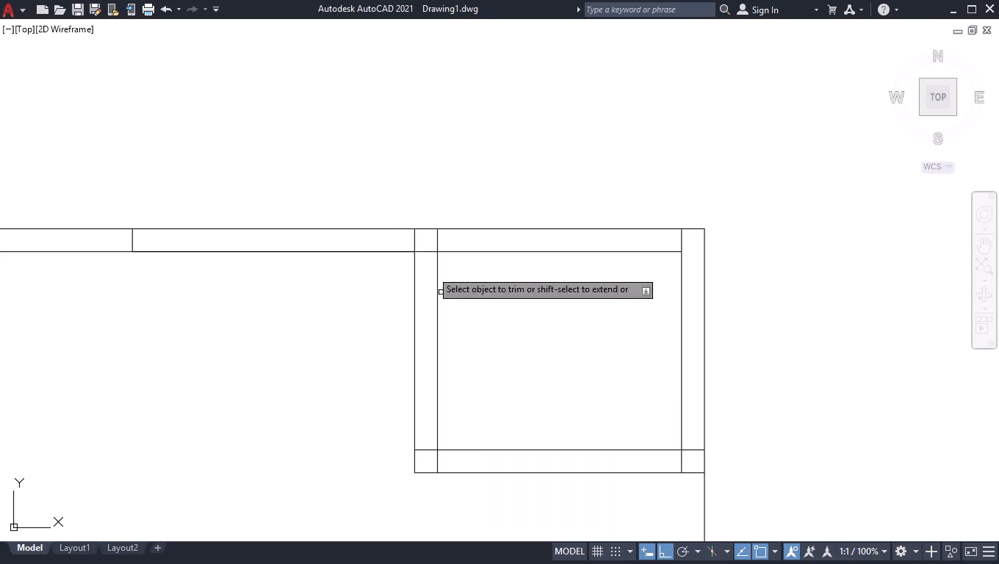
pyautogui.scroll(3, 426, 245)
pyautogui.moveTo(416, 280); pyautogui.dragTo(437, 272)
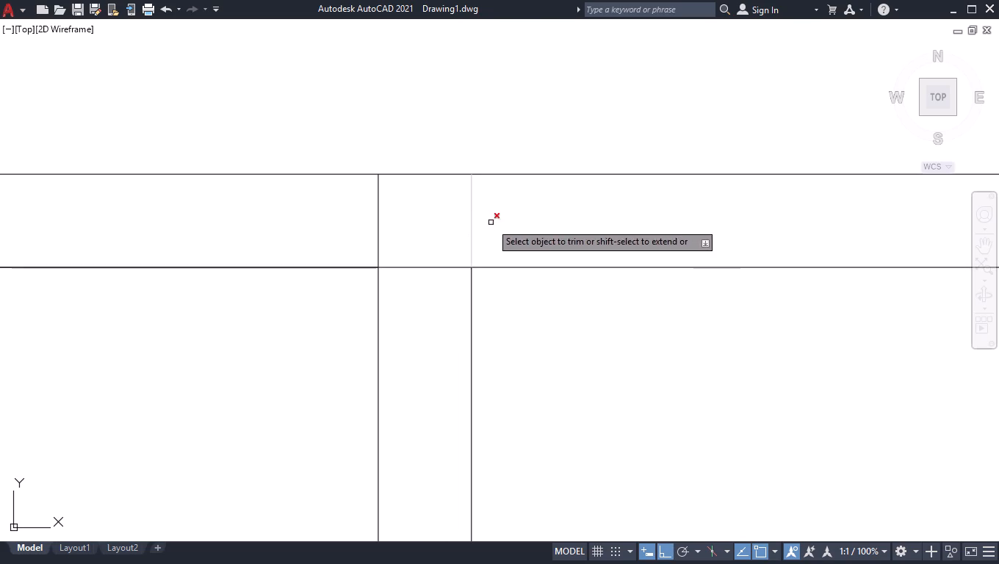
pyautogui.click(491, 221)
pyautogui.doubleClick(408, 286)
pyautogui.scroll(-4, 514, 299)
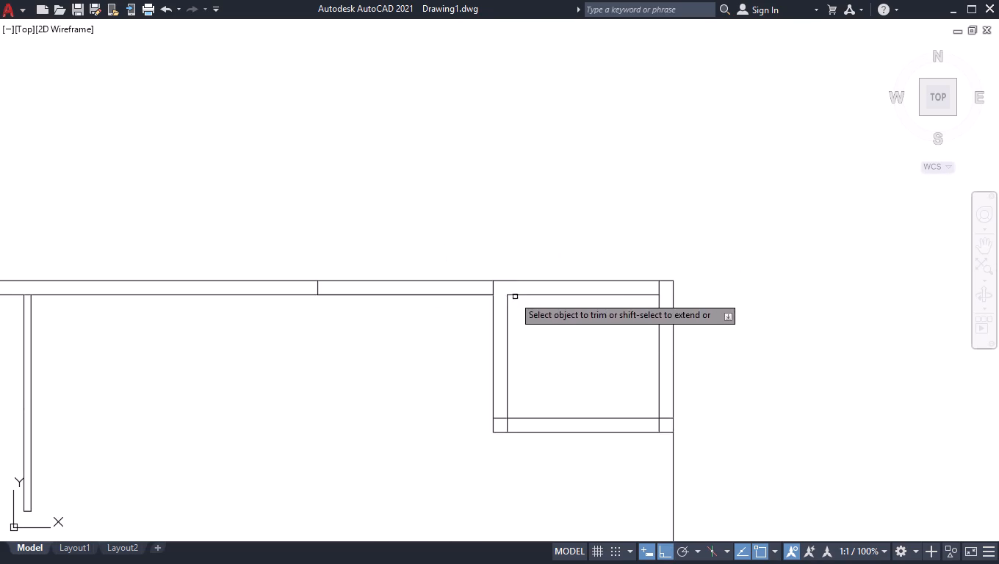
pyautogui.scroll(4, 524, 416)
pyautogui.moveTo(355, 429); pyautogui.dragTo(362, 434)
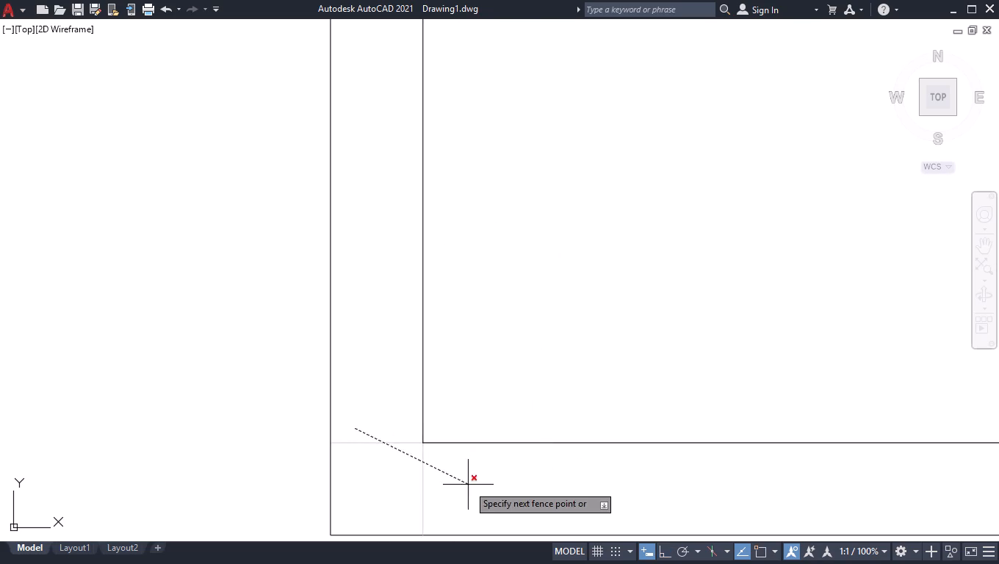
pyautogui.click(466, 485)
pyautogui.scroll(-2, 419, 471)
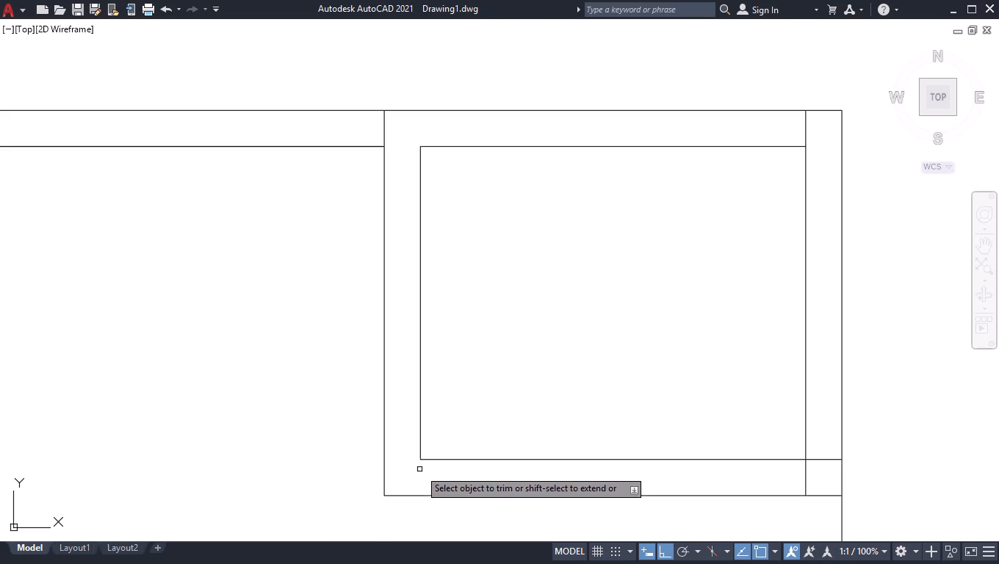
# Trim the end of the northeast room's inner south line where it crosses the east wall thickness.
pyautogui.scroll(3, 809, 477)
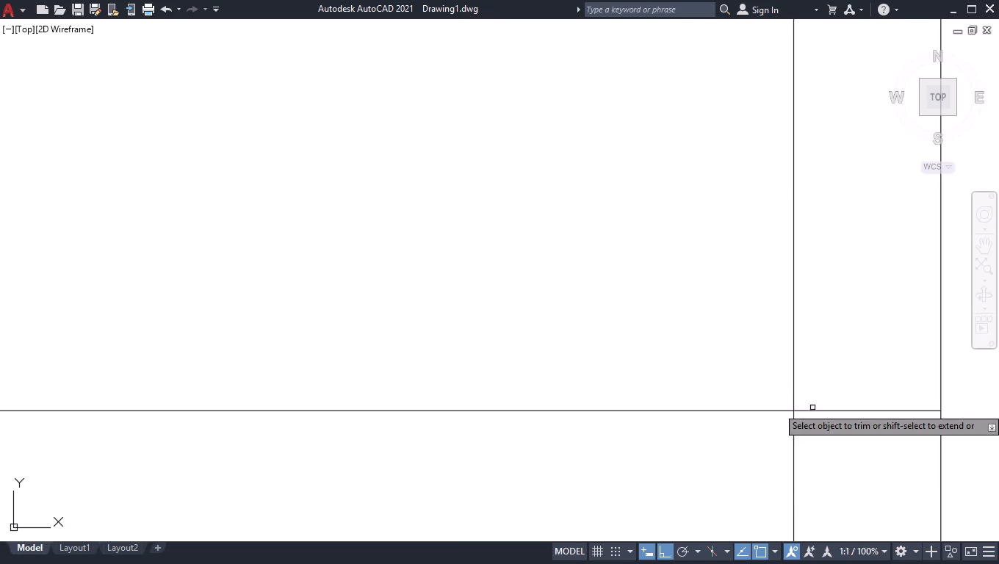
pyautogui.moveTo(821, 392); pyautogui.dragTo(823, 401)
pyautogui.click(828, 458)
pyautogui.press('Return')
pyautogui.scroll(-3, 793, 435)
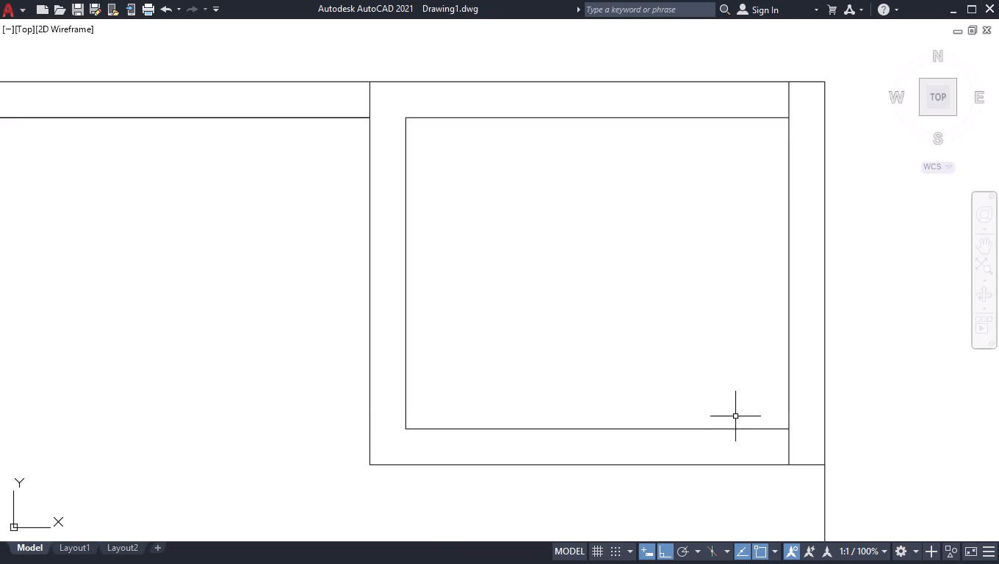
pyautogui.scroll(-1, 735, 419)
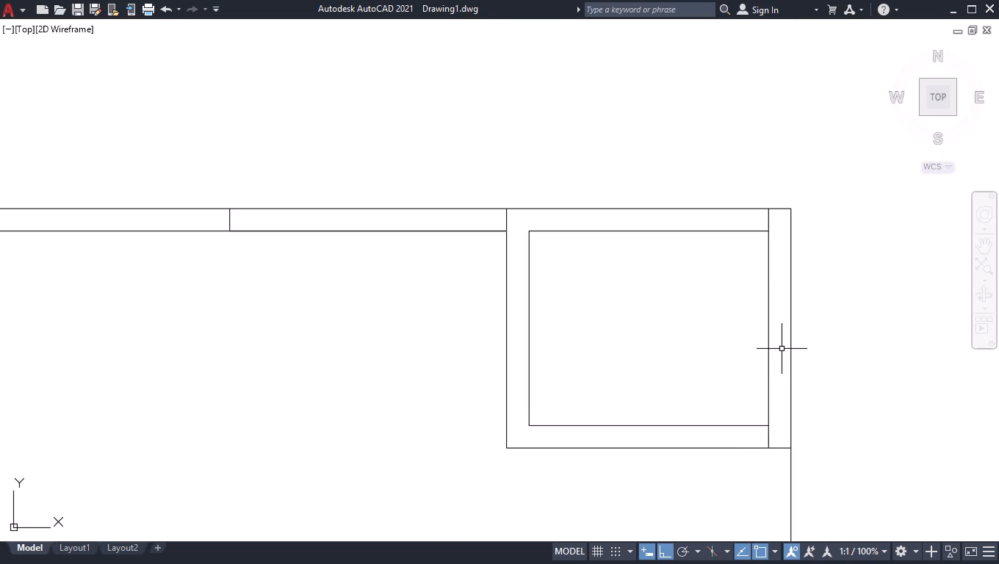
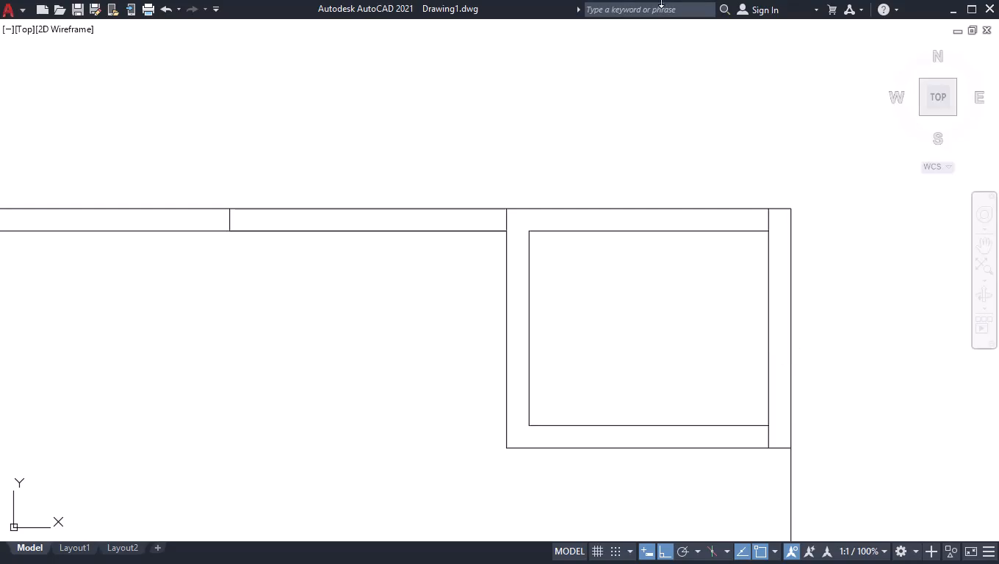
# Move the extra inner line of the north wall segment just west of the northeast room 4.5" north.
pyautogui.scroll(-2, 635, 212)
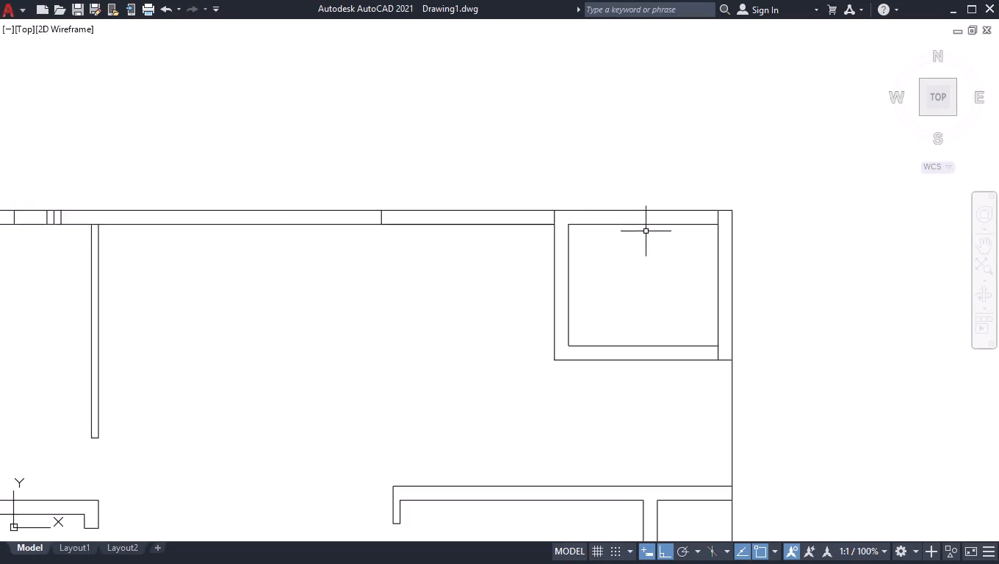
pyautogui.scroll(-1, 649, 235)
pyautogui.scroll(2, 641, 312)
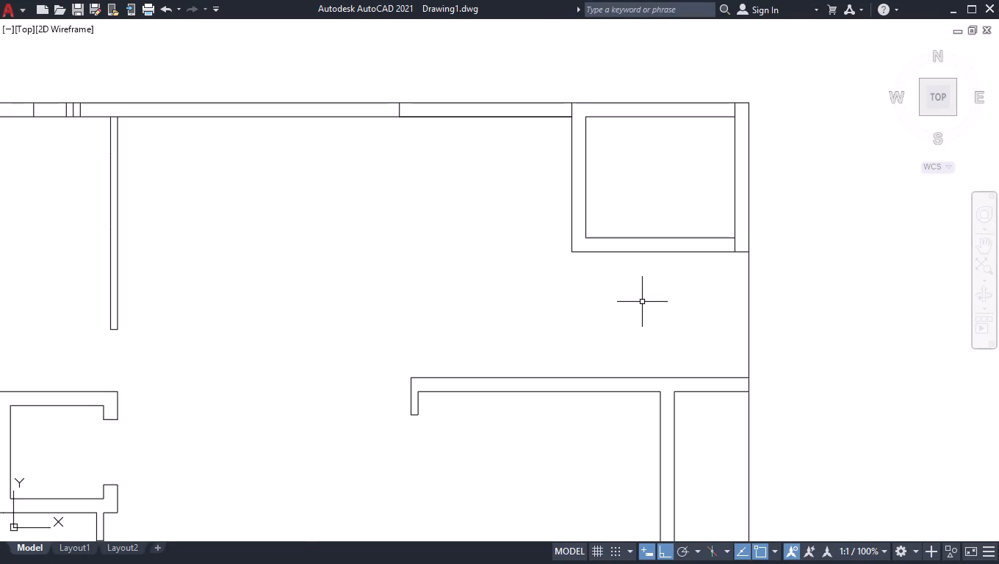
pyautogui.click(499, 117)
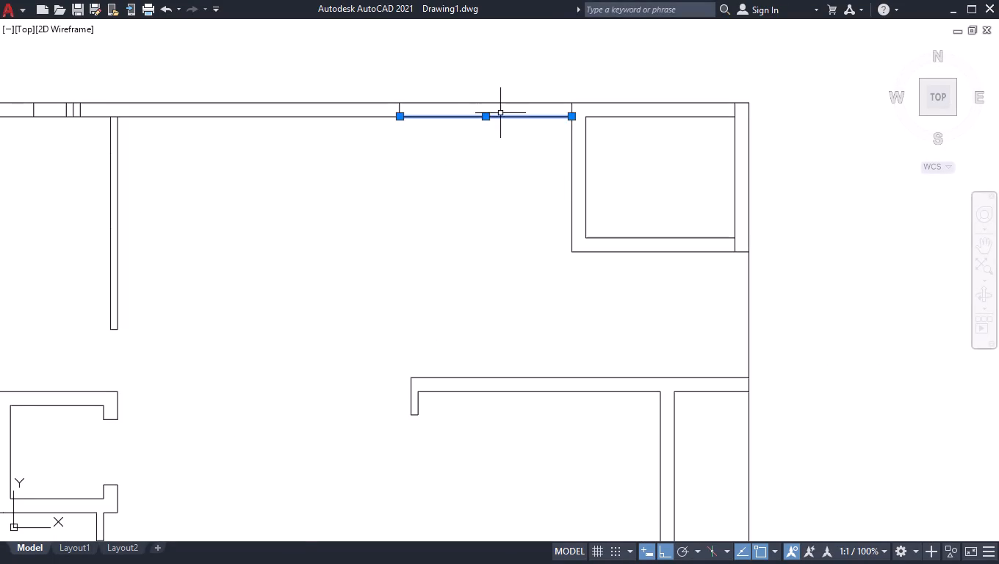
pyautogui.scroll(3, 501, 95)
pyautogui.click(439, 181)
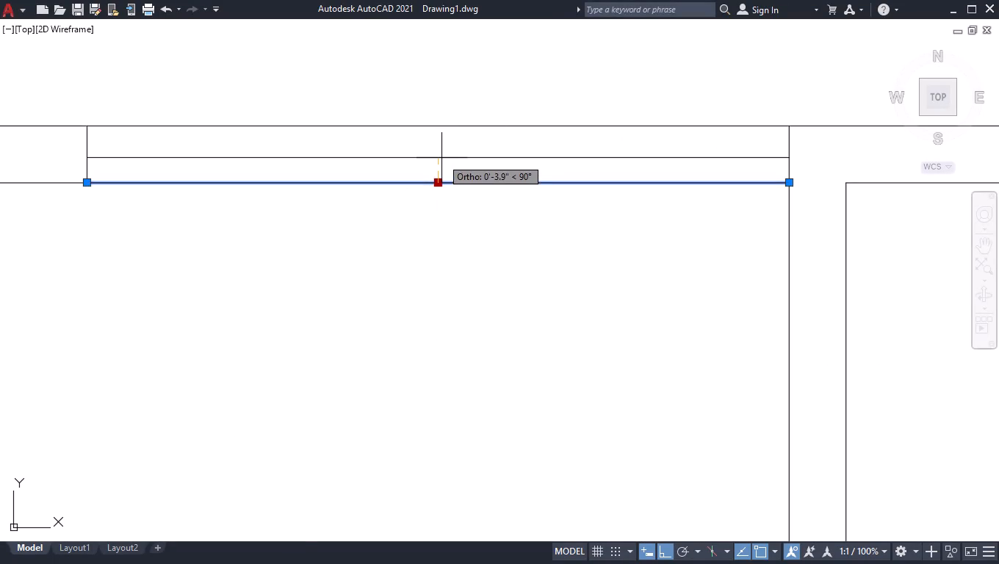
pyautogui.write('4.5')
pyautogui.press('Return')
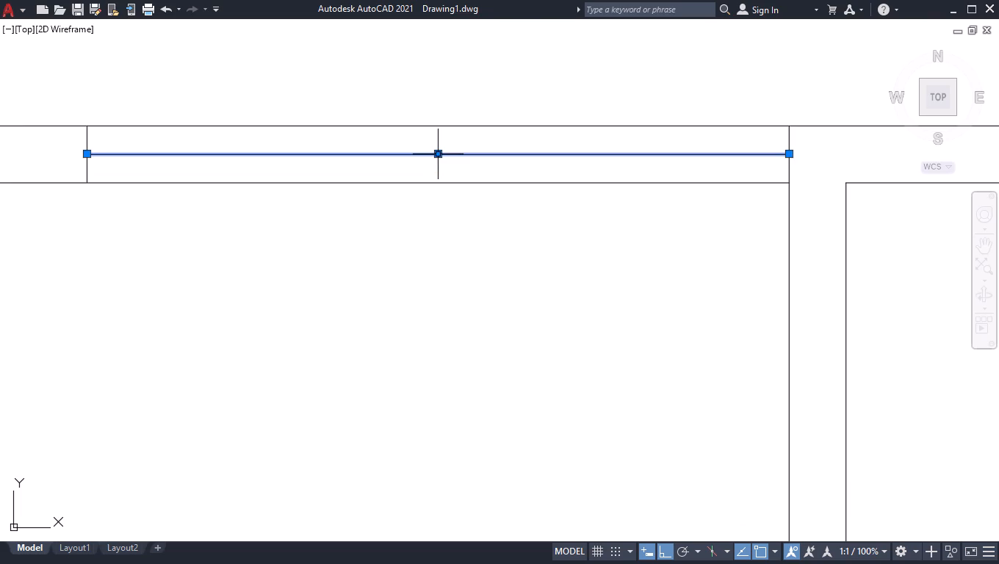
pyautogui.keyDown('shift'); pyautogui.click(458, 134); pyautogui.keyUp('shift')
pyautogui.keyDown('shift'); pyautogui.click(432, 161); pyautogui.keyUp('shift')
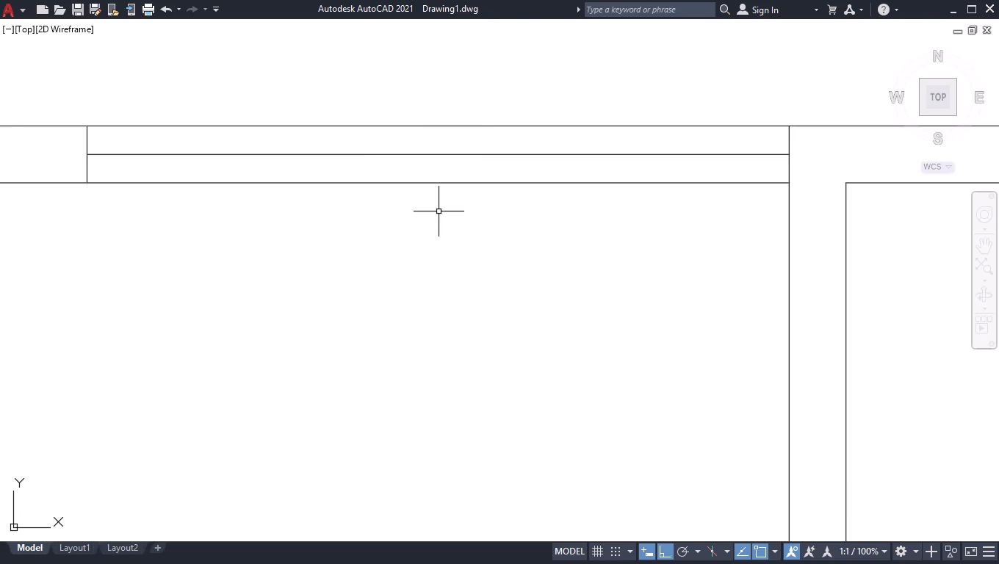
# Trim away the thick wall's inner face line along the segment just west of the northeast room.
pyautogui.write('tr')
pyautogui.press('Return')
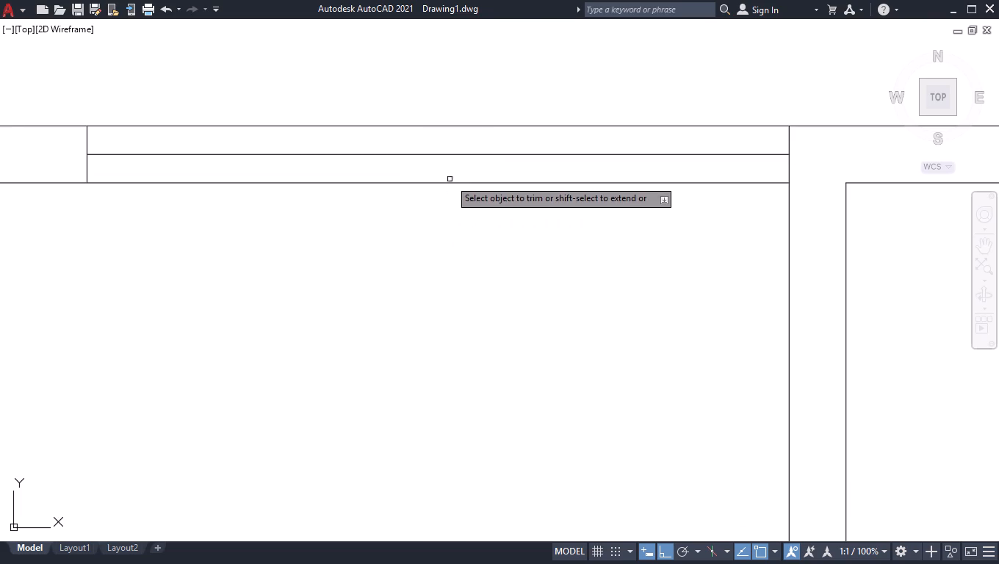
pyautogui.click(450, 178)
pyautogui.click(448, 200)
pyautogui.press('Return')
# Measure the length of the thinned north wall segment west of the northeast room.
pyautogui.scroll(-3, 456, 232)
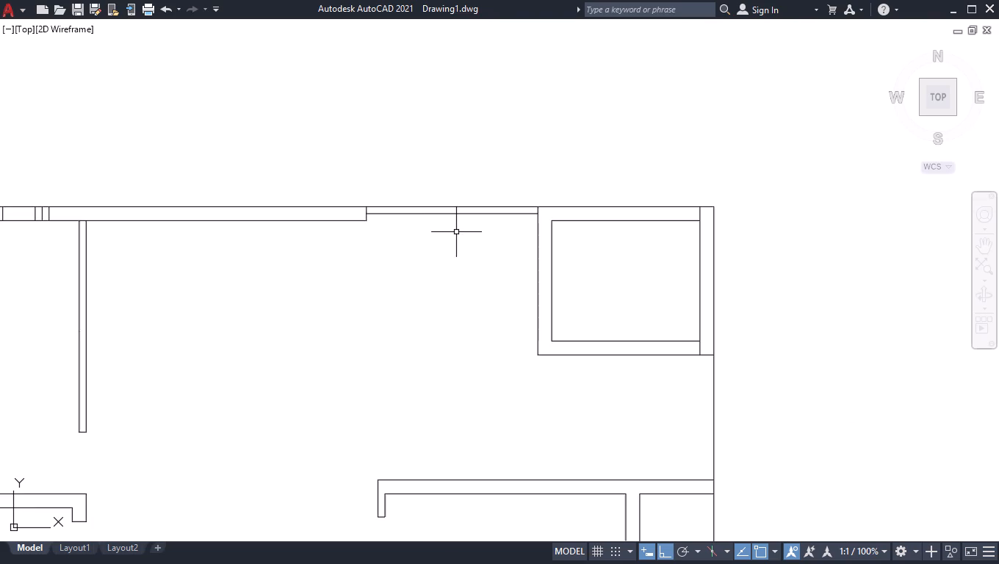
pyautogui.scroll(-2, 477, 244)
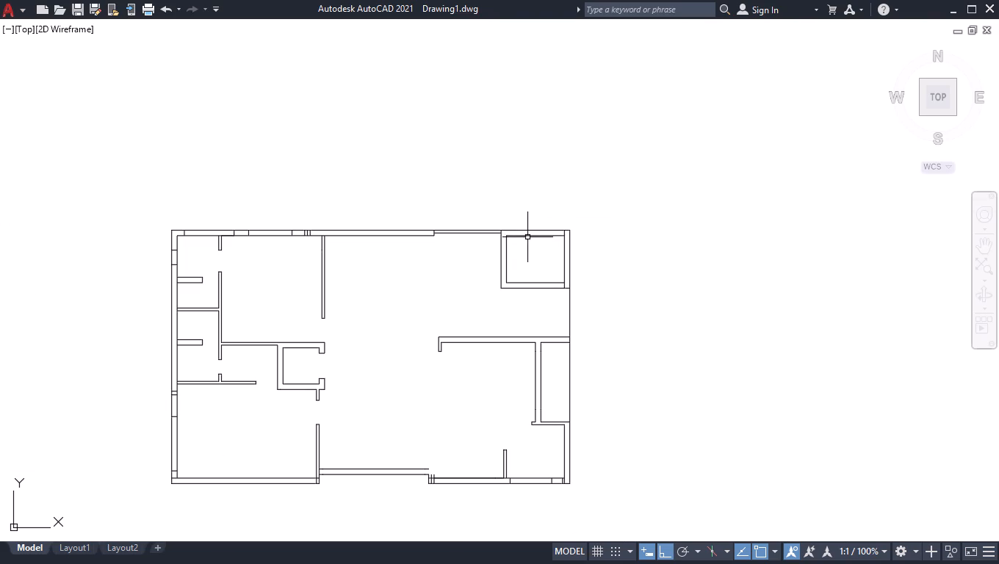
pyautogui.scroll(3, 444, 314)
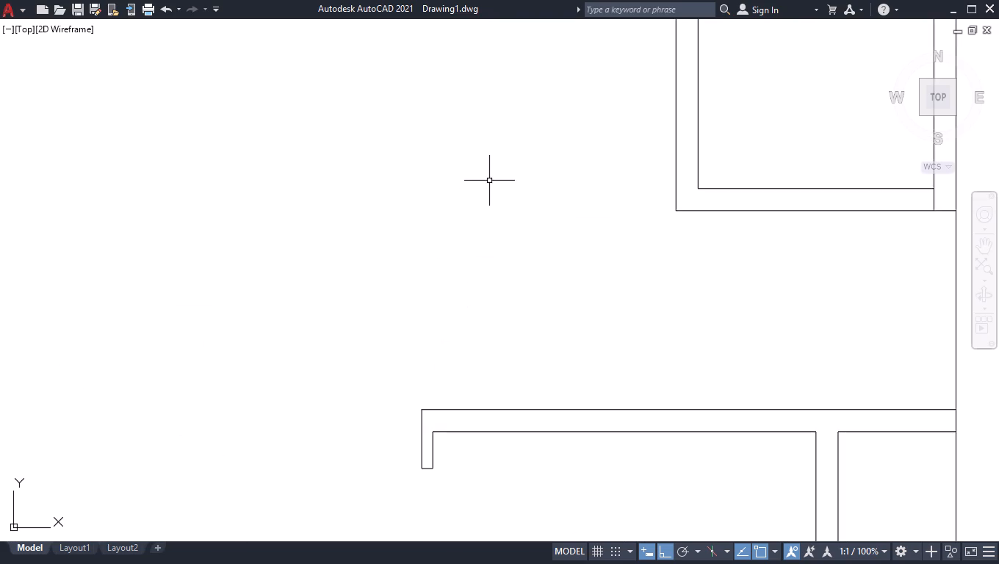
pyautogui.scroll(-1, 490, 198)
pyautogui.scroll(2, 518, 48)
pyautogui.write('meas')
pyautogui.press('Return')
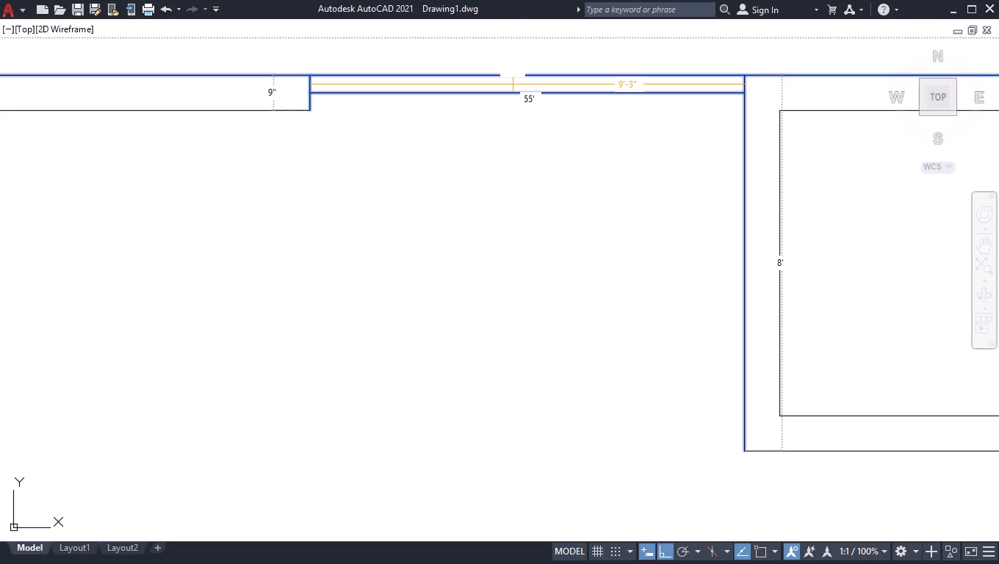
pyautogui.press('Return')
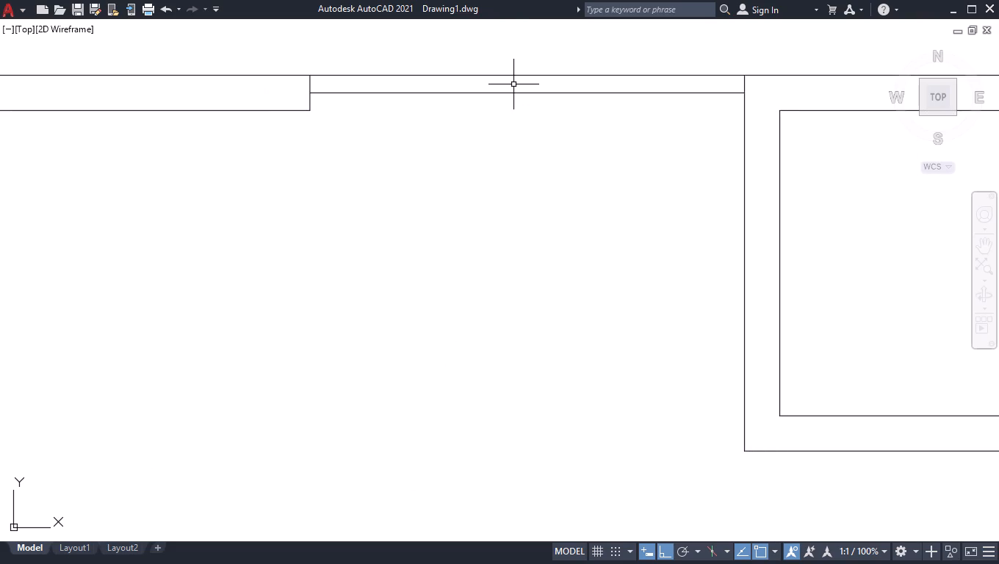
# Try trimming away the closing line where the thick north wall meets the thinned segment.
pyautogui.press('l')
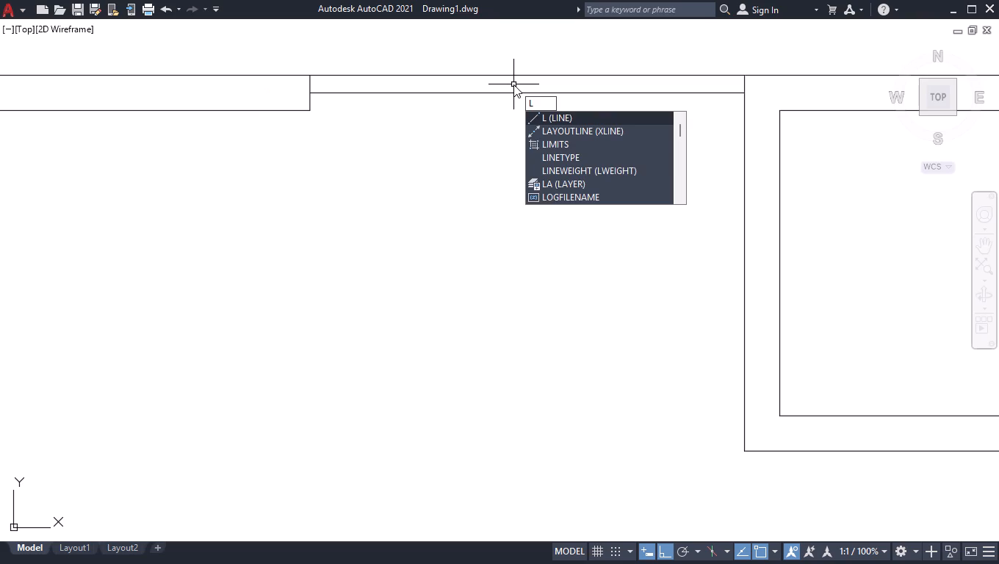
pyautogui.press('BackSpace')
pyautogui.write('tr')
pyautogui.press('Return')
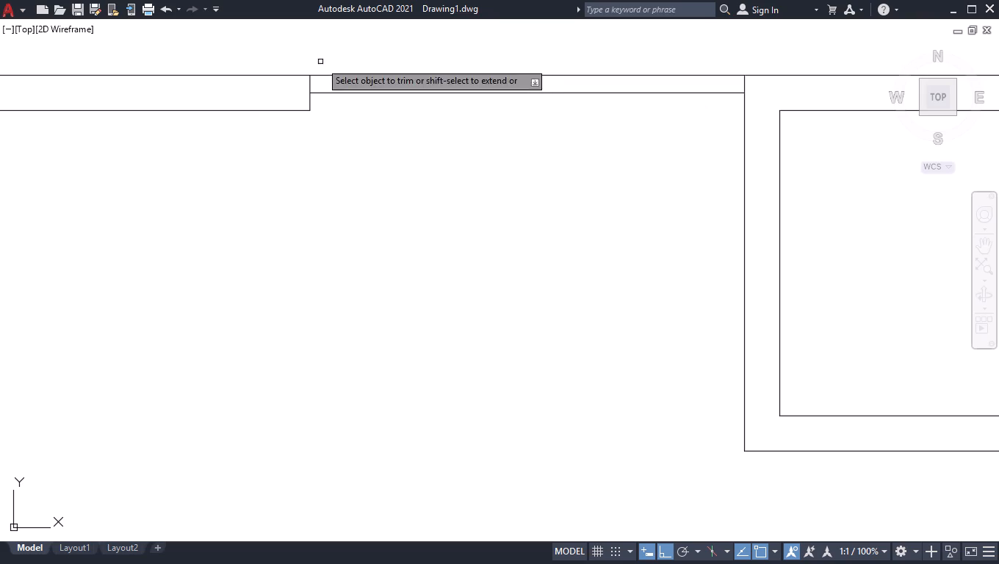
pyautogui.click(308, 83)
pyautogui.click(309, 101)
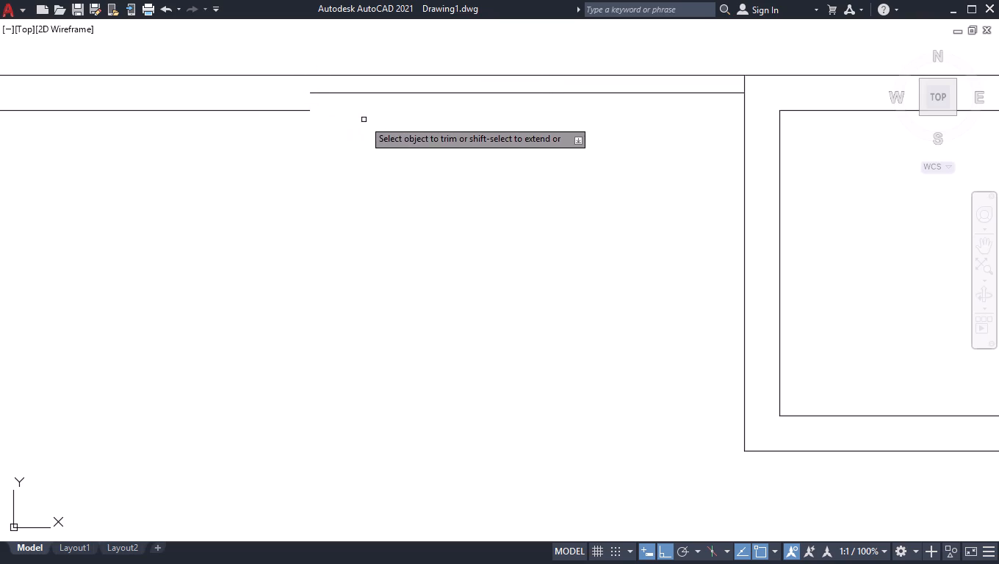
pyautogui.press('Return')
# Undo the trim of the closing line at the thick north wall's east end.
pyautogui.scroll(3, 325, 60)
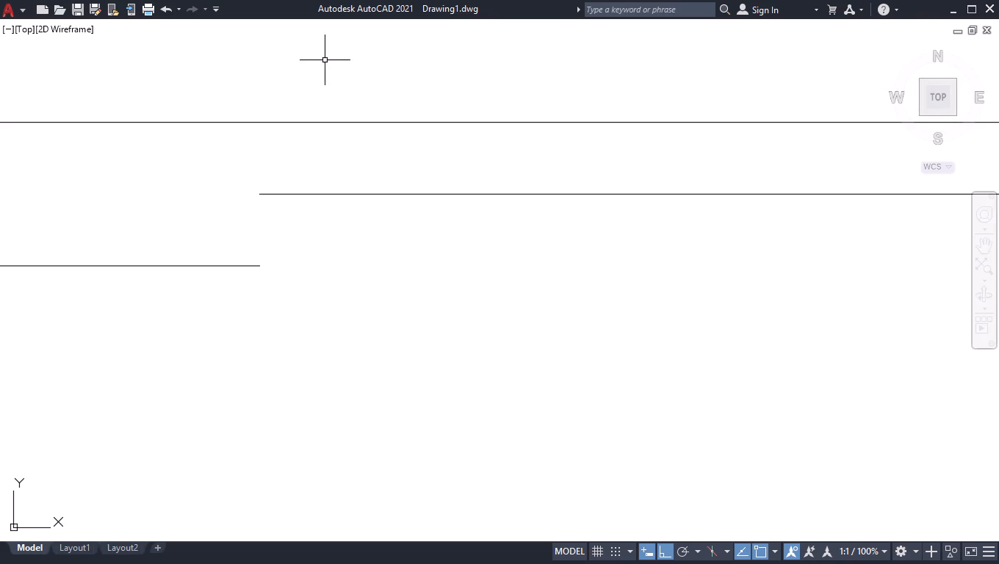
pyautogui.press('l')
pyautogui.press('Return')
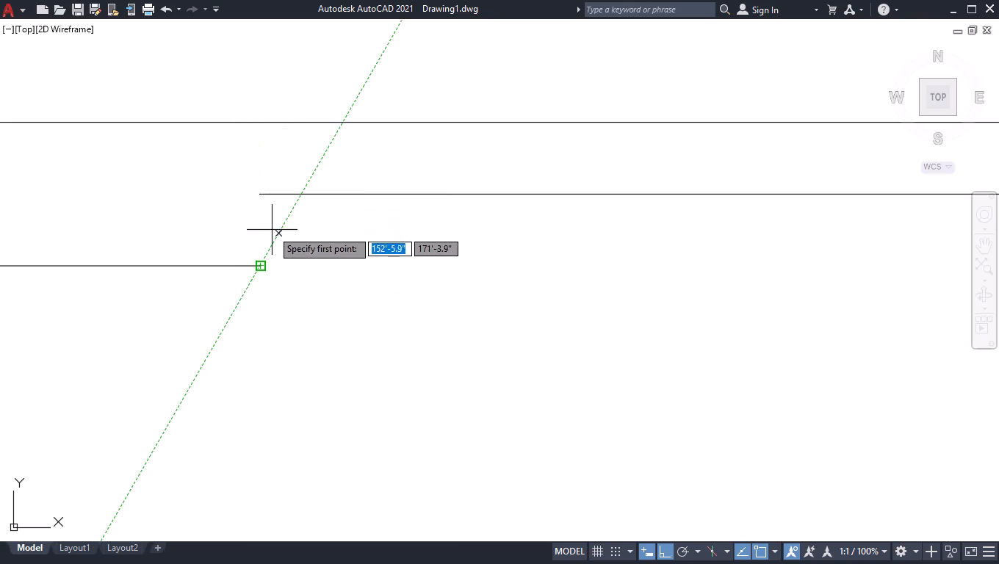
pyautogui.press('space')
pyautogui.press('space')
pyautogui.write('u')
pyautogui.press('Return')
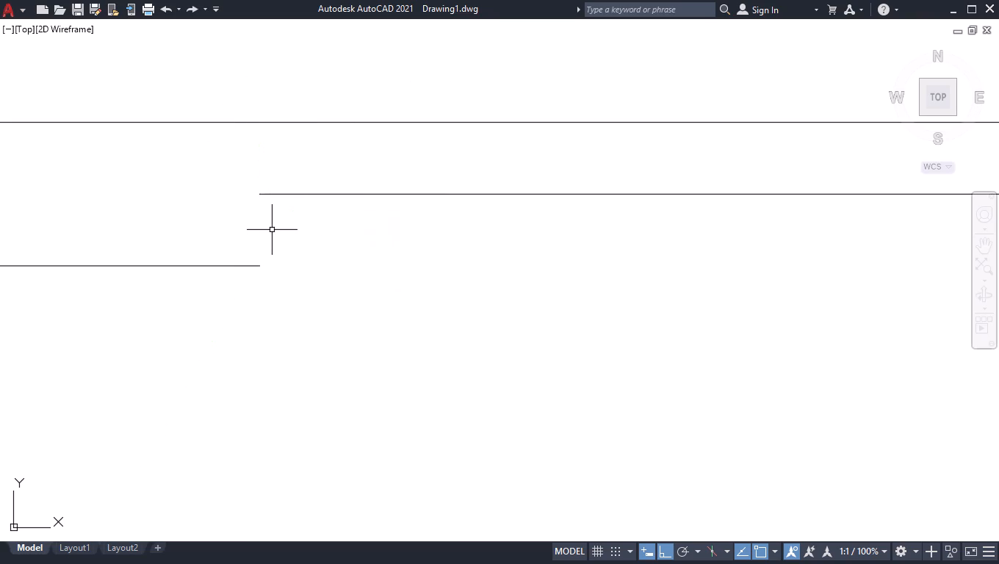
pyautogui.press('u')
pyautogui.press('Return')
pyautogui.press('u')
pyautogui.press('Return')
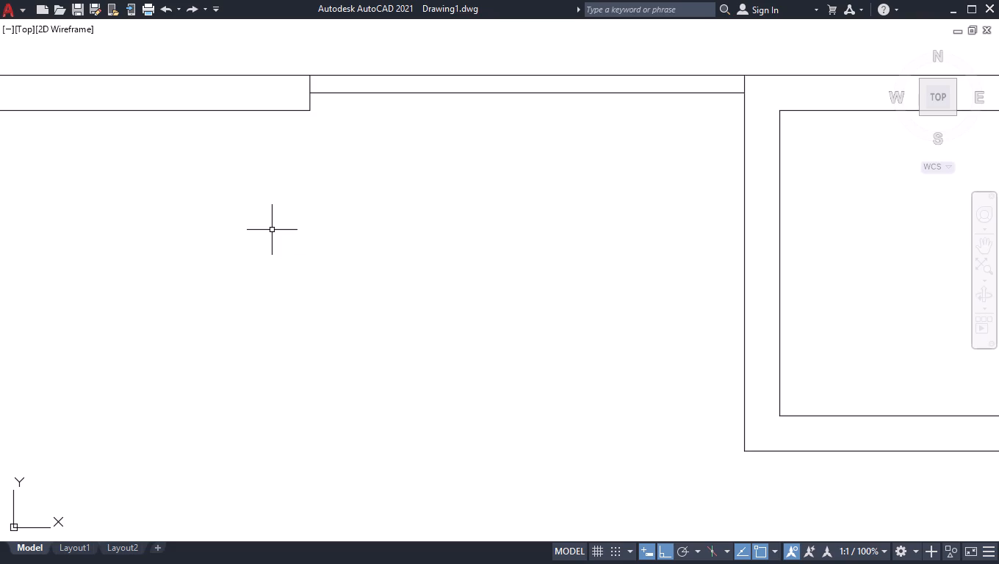
# Trim only the part of the thick north wall's closing line that lies south of the thinned segment.
pyautogui.scroll(3, 316, 81)
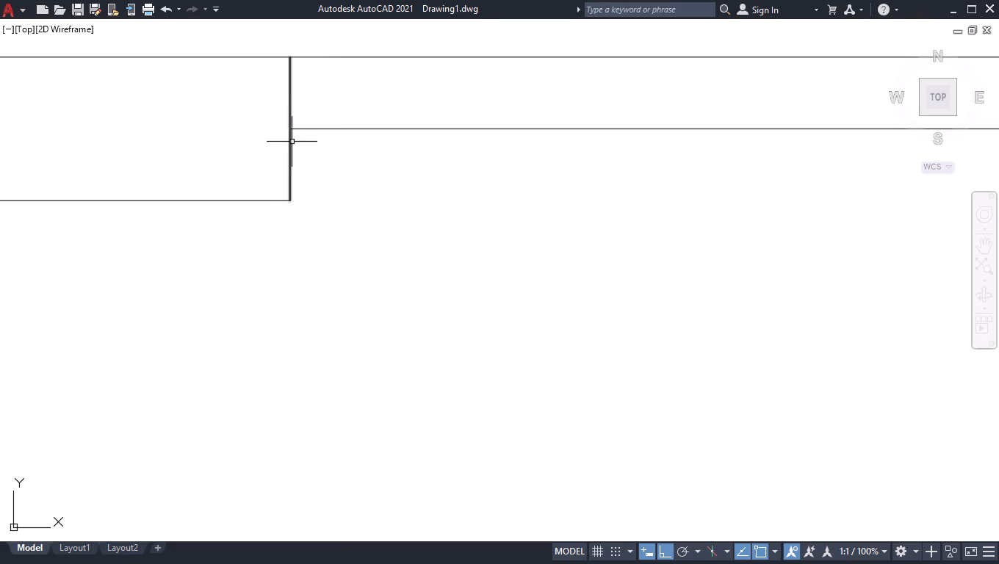
pyautogui.write('tr')
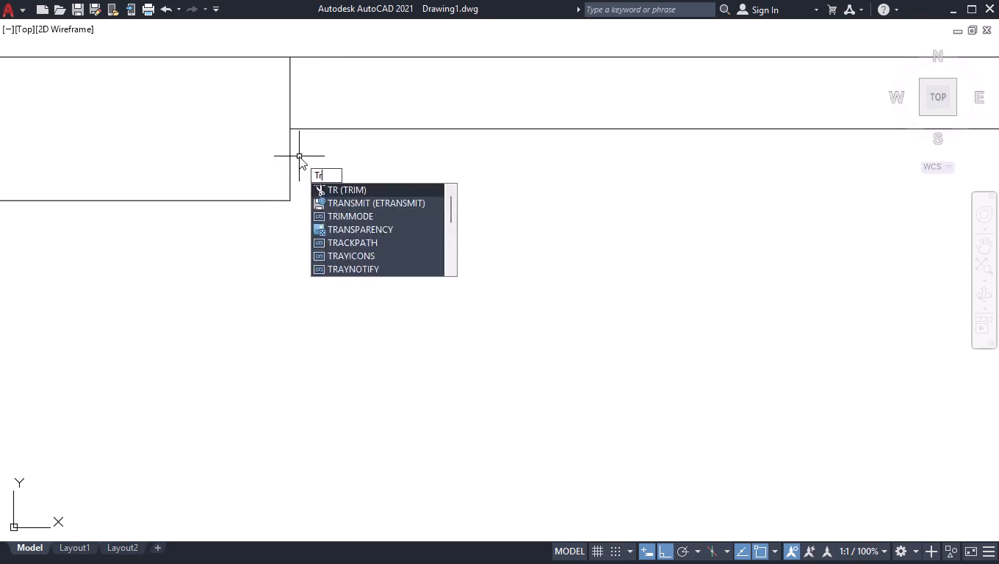
pyautogui.press('Return')
pyautogui.click(343, 148)
pyautogui.click(280, 161)
pyautogui.press('Return')
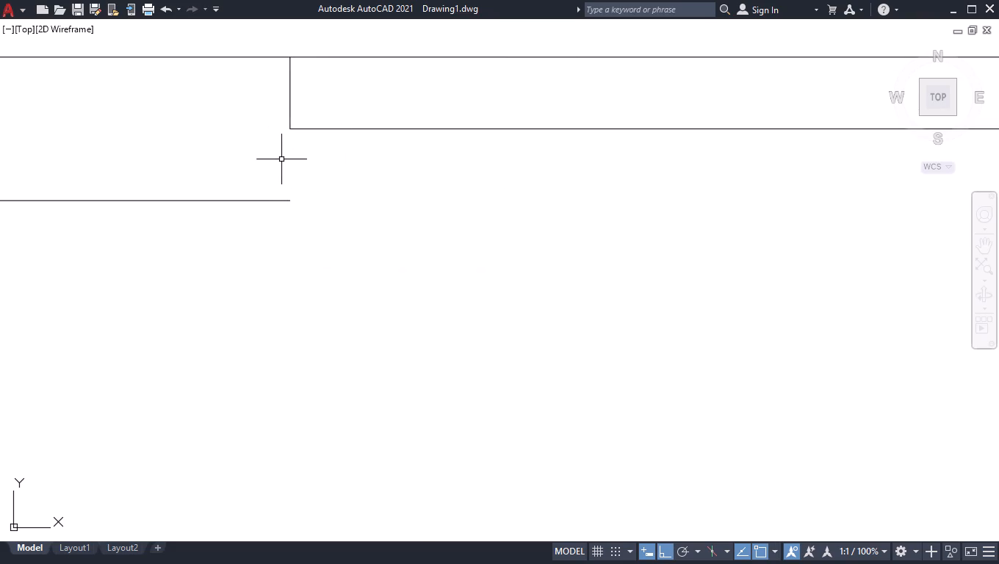
# Draw a wall outline from the closing line's north end: 2' south, 10'2" south, 9" west, and 12'2" back north.
pyautogui.press('l')
pyautogui.press('Return')
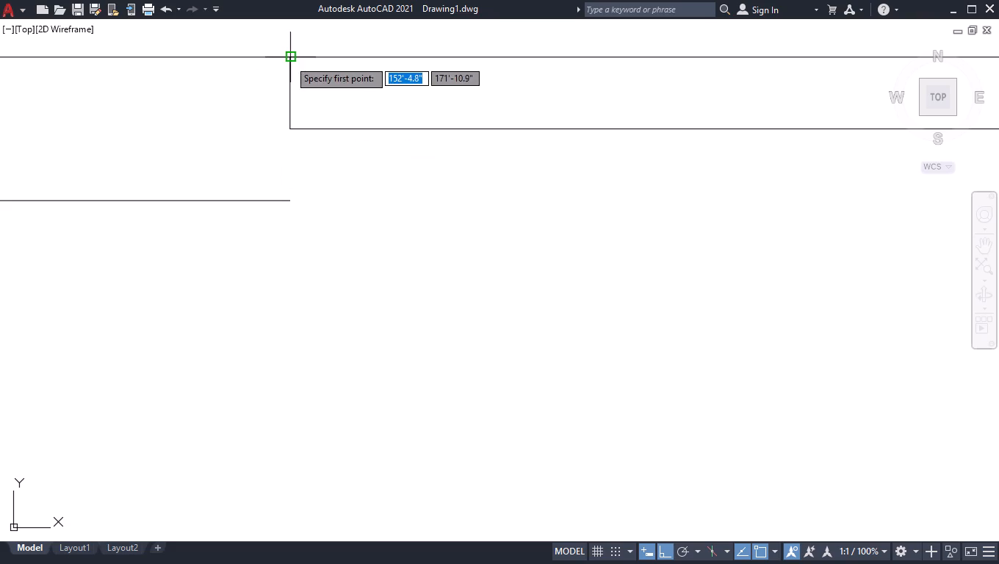
pyautogui.click(292, 54)
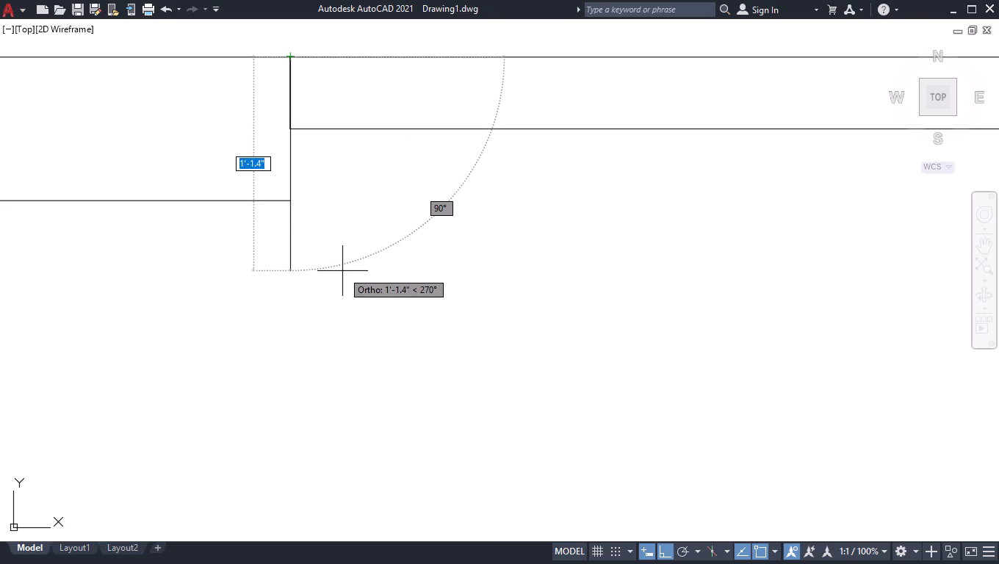
pyautogui.write("2'")
pyautogui.press('Return')
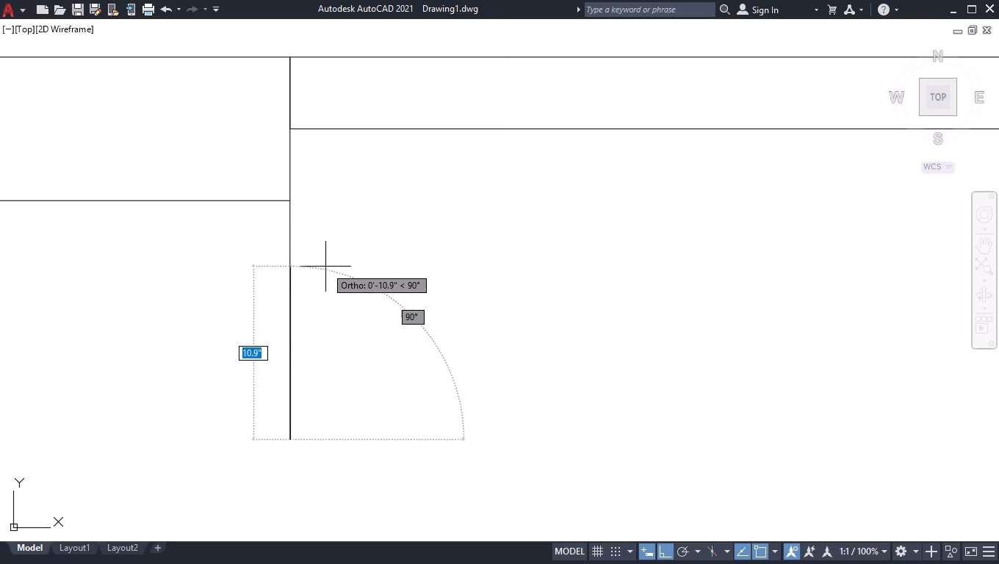
pyautogui.scroll(-4, 281, 279)
pyautogui.scroll(-2, 336, 305)
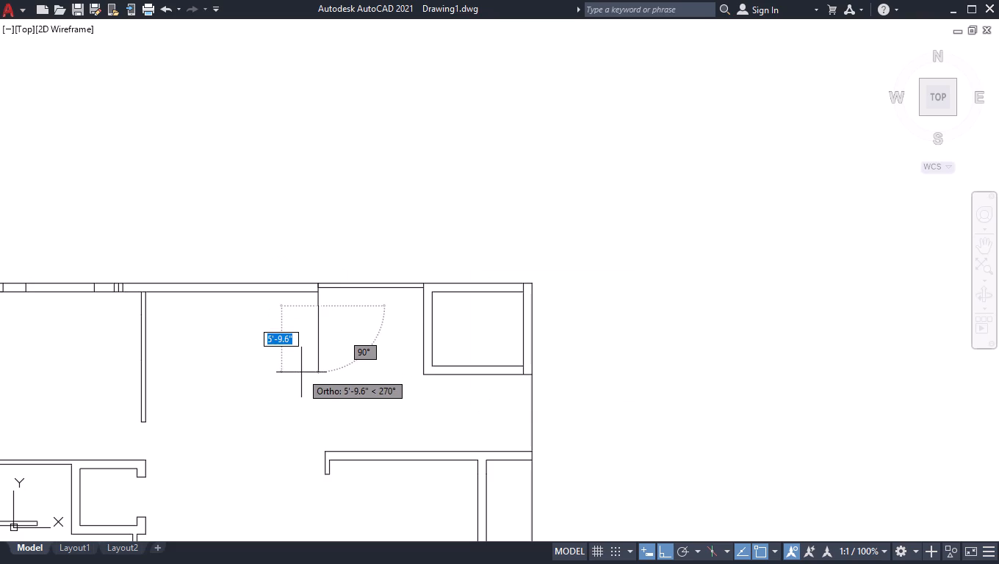
pyautogui.write("10'2")
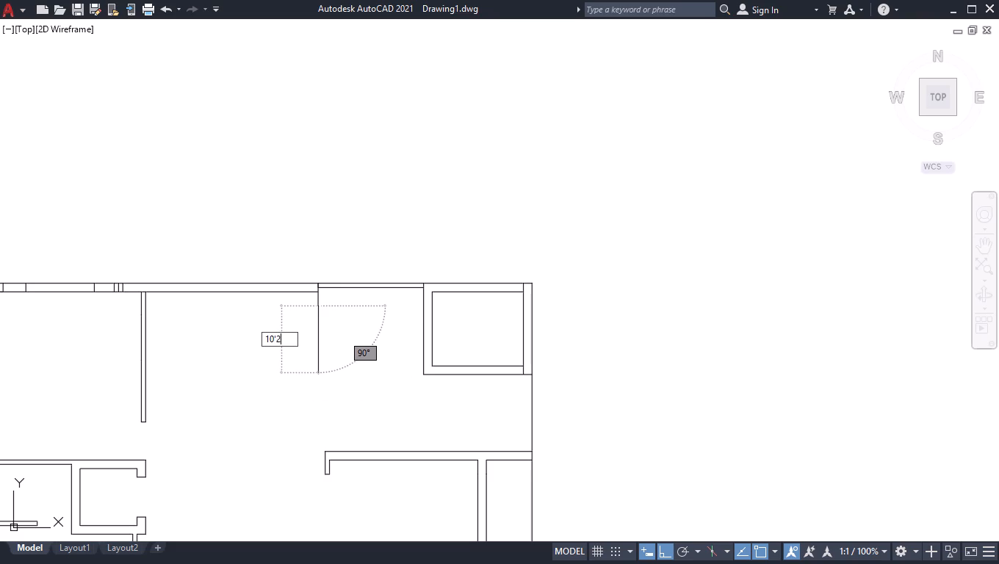
pyautogui.press('Return')
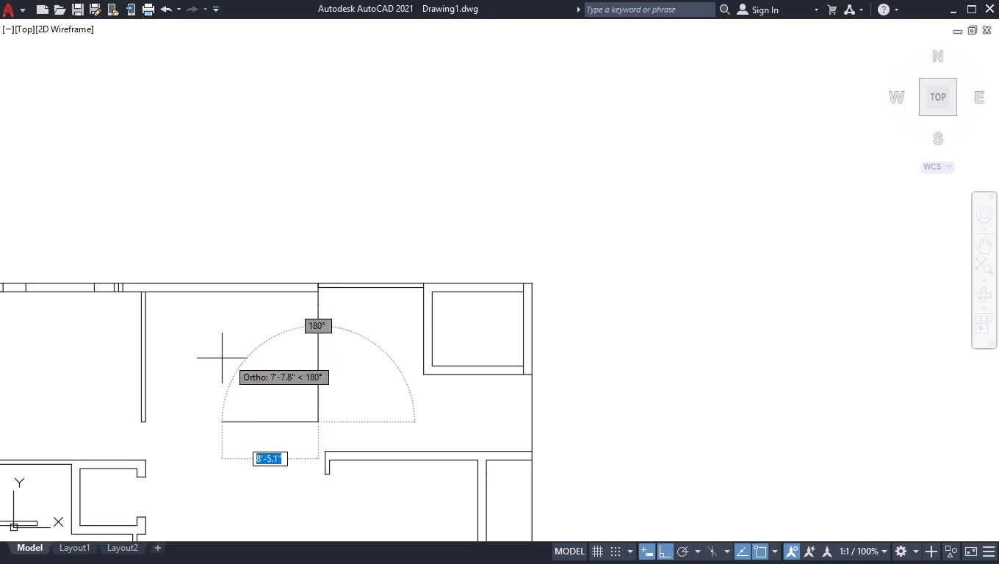
pyautogui.press('9')
pyautogui.press('Return')
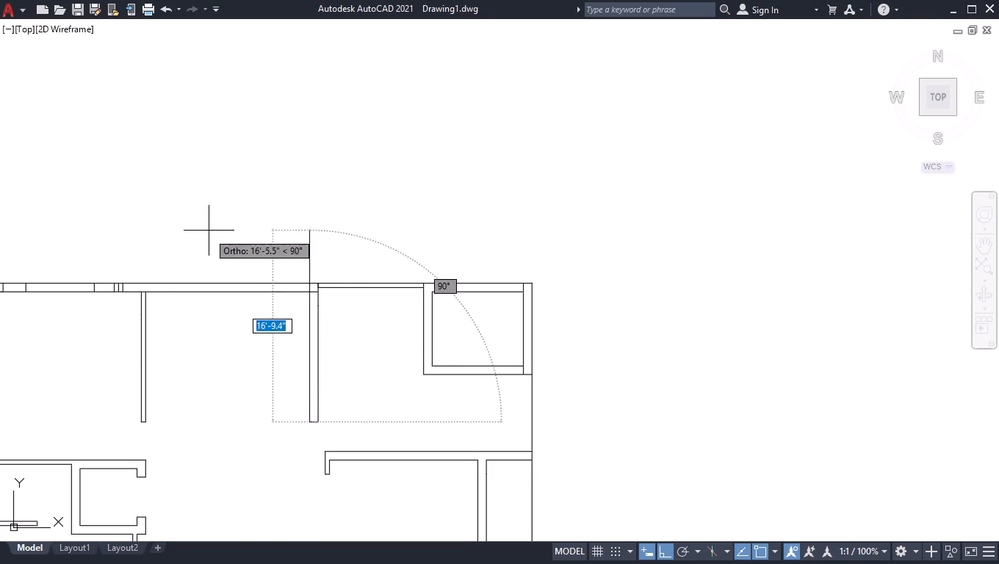
pyautogui.write("12'2")
pyautogui.press('Return')
pyautogui.press('Return')
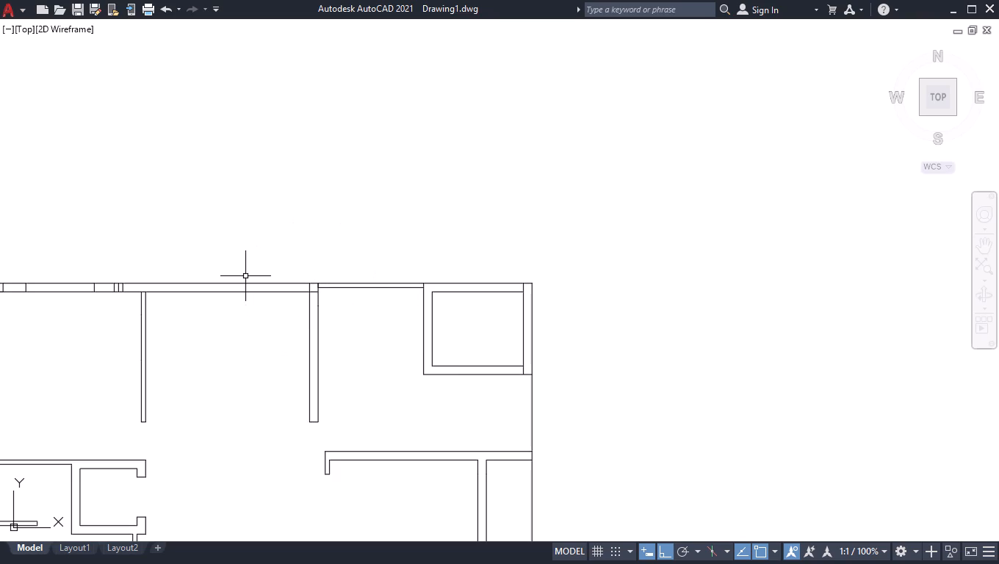
# Hide the 2' line at the north end of the new interior wall's east face.
pyautogui.scroll(6, 321, 280)
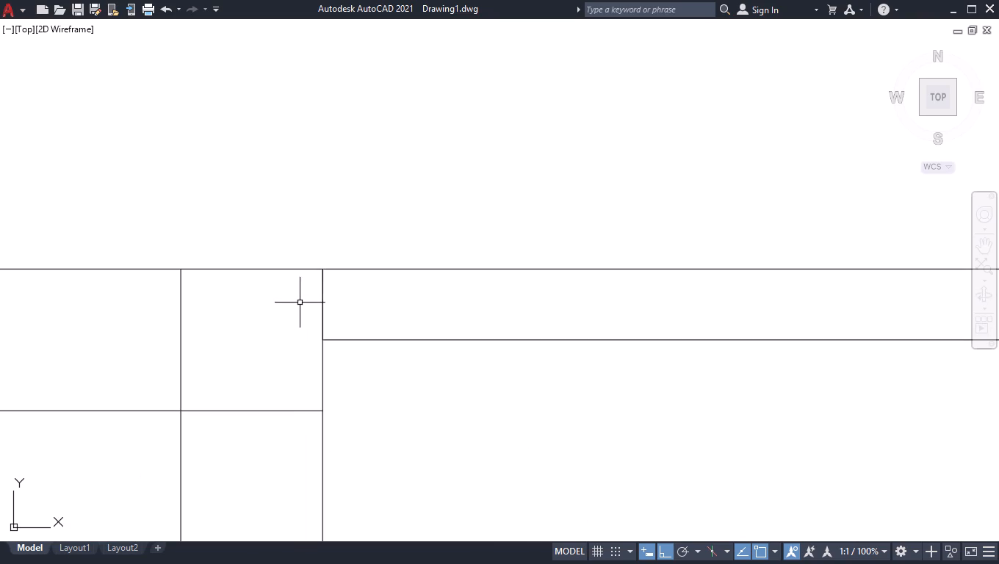
pyautogui.click(324, 293)
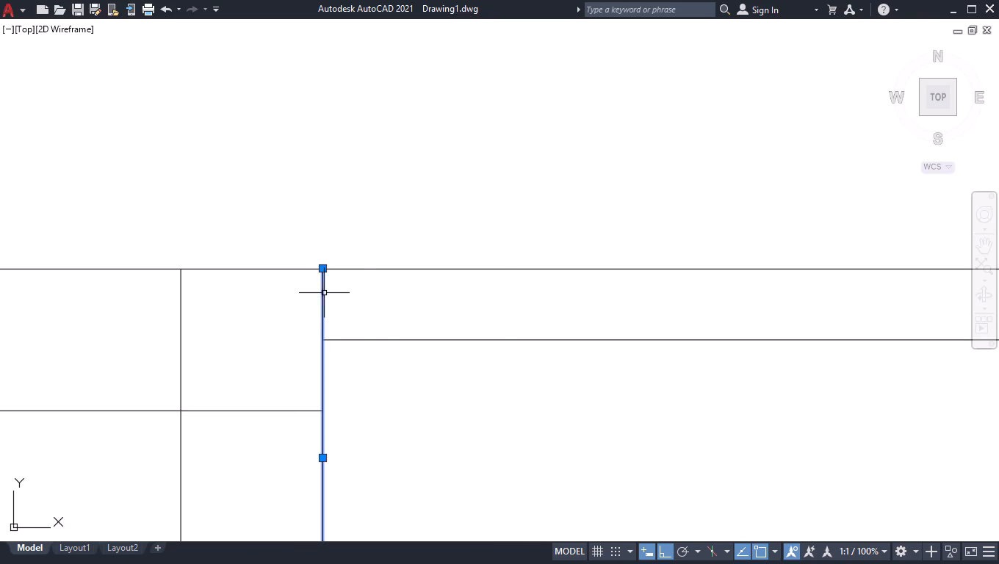
pyautogui.rightClick(335, 297)
pyautogui.click(406, 229)
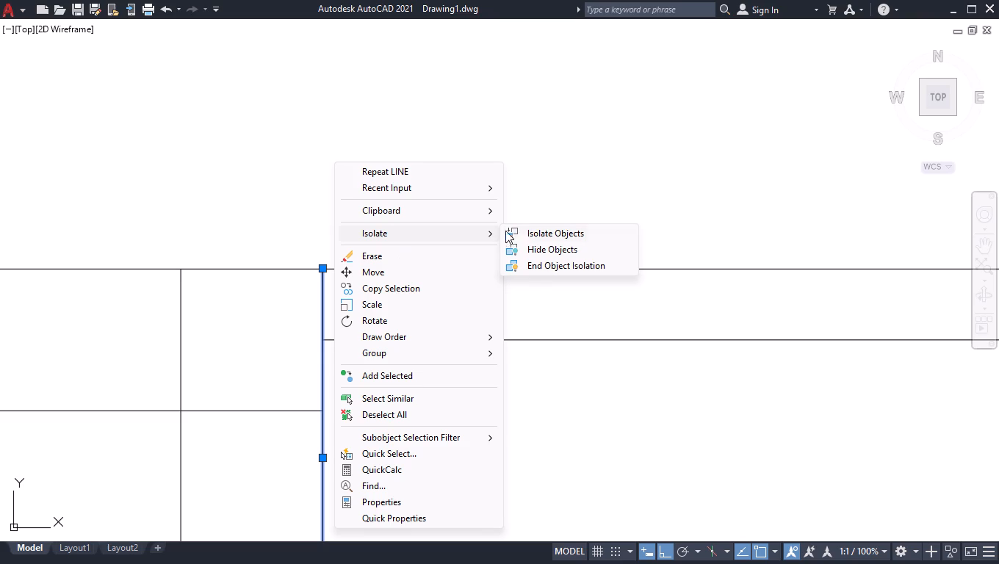
pyautogui.click(529, 247)
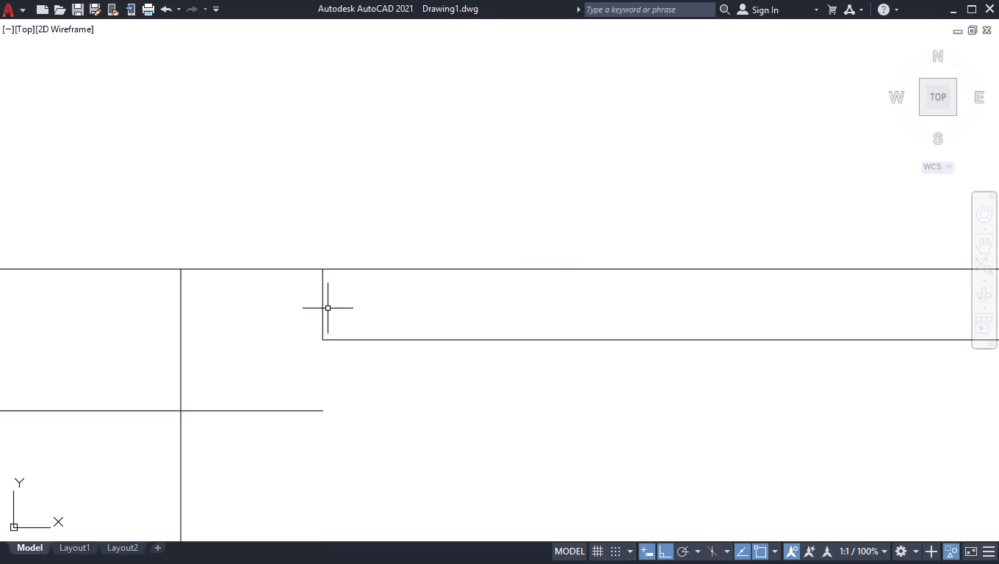
# Delete the short closing line at the west end of the thinned north wall segment.
pyautogui.click(325, 307)
pyautogui.press('Delete')
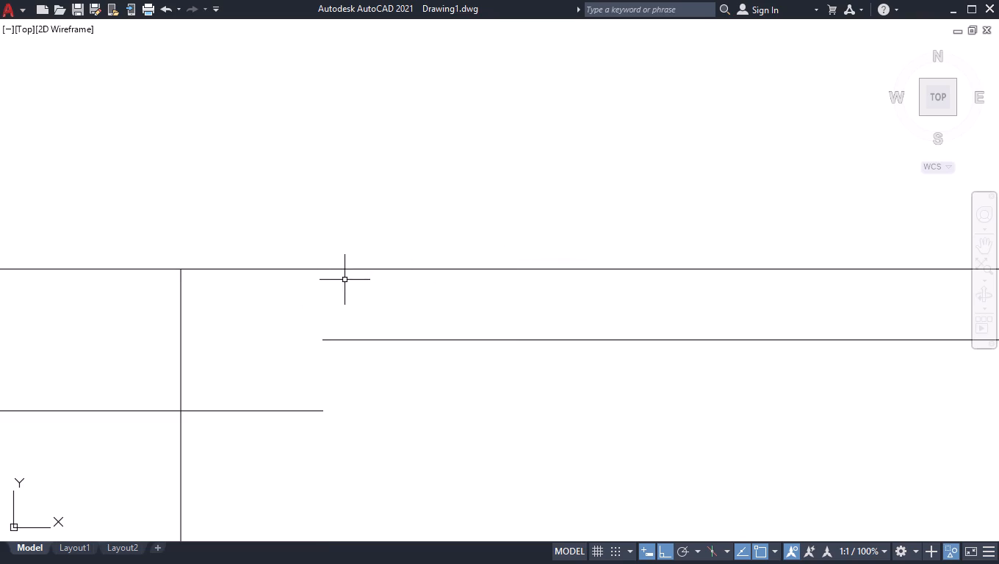
# End object isolation to bring back the hidden 2' line of the interior wall.
pyautogui.rightClick(342, 276)
pyautogui.click(392, 322)
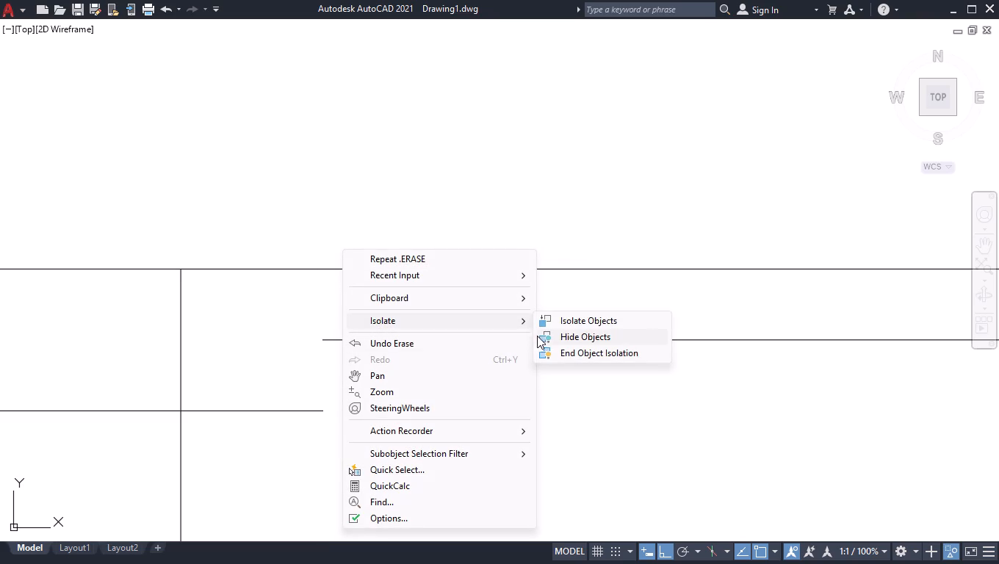
pyautogui.click(552, 351)
pyautogui.scroll(-5, 472, 260)
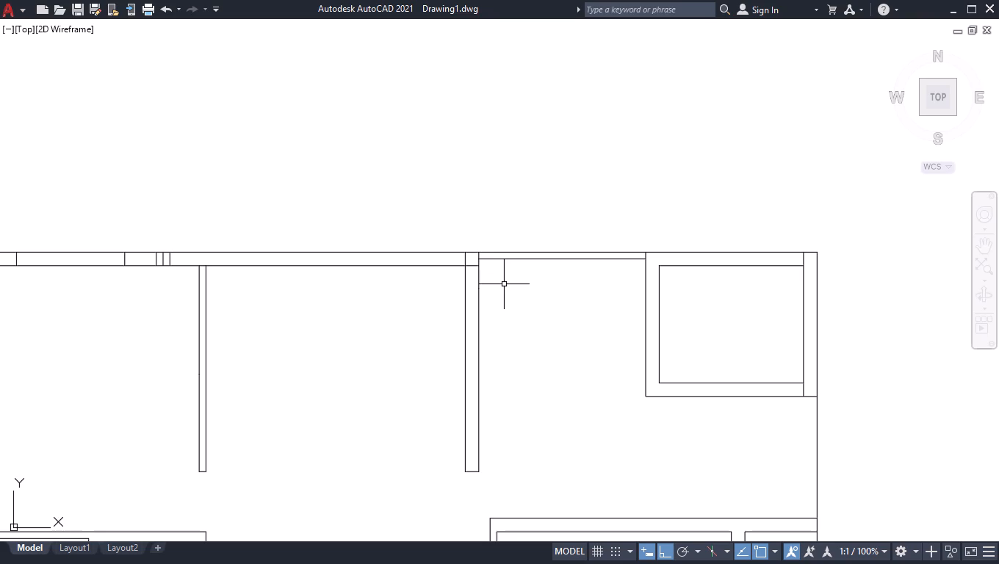
pyautogui.scroll(-3, 453, 218)
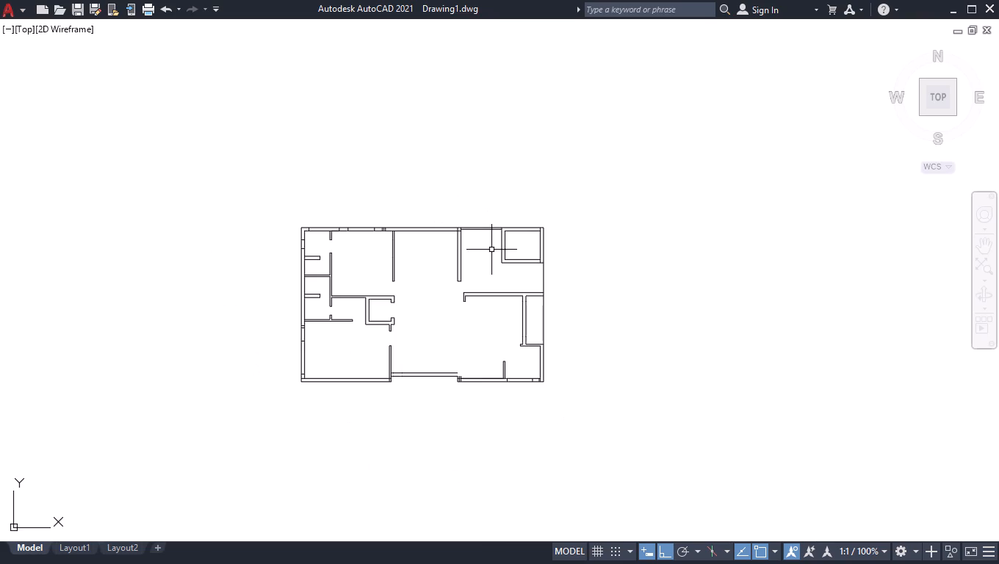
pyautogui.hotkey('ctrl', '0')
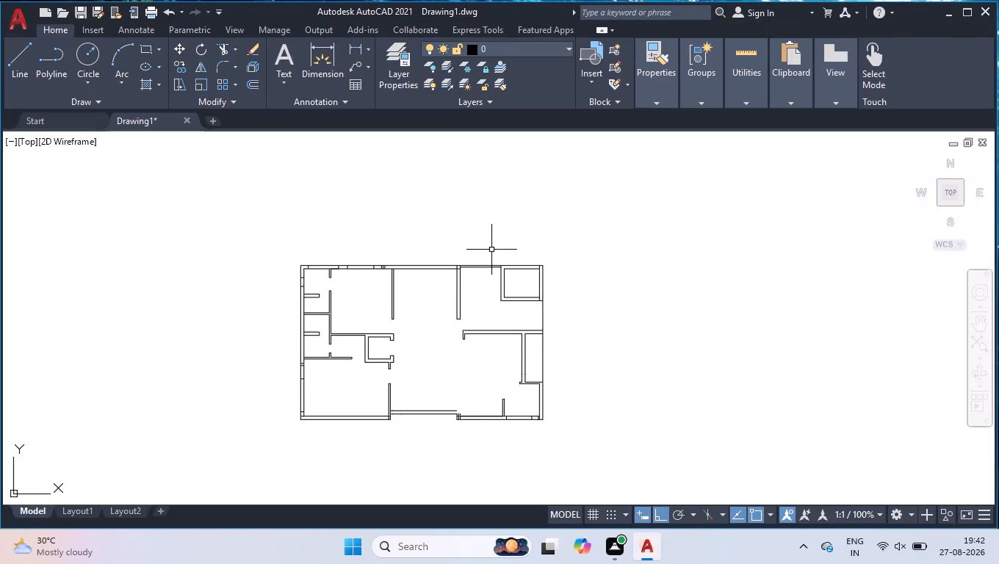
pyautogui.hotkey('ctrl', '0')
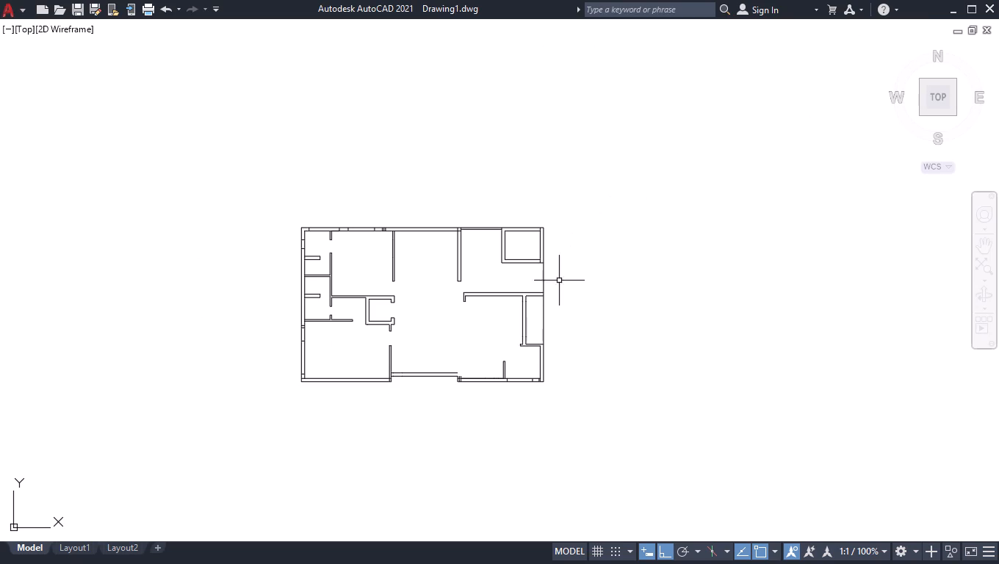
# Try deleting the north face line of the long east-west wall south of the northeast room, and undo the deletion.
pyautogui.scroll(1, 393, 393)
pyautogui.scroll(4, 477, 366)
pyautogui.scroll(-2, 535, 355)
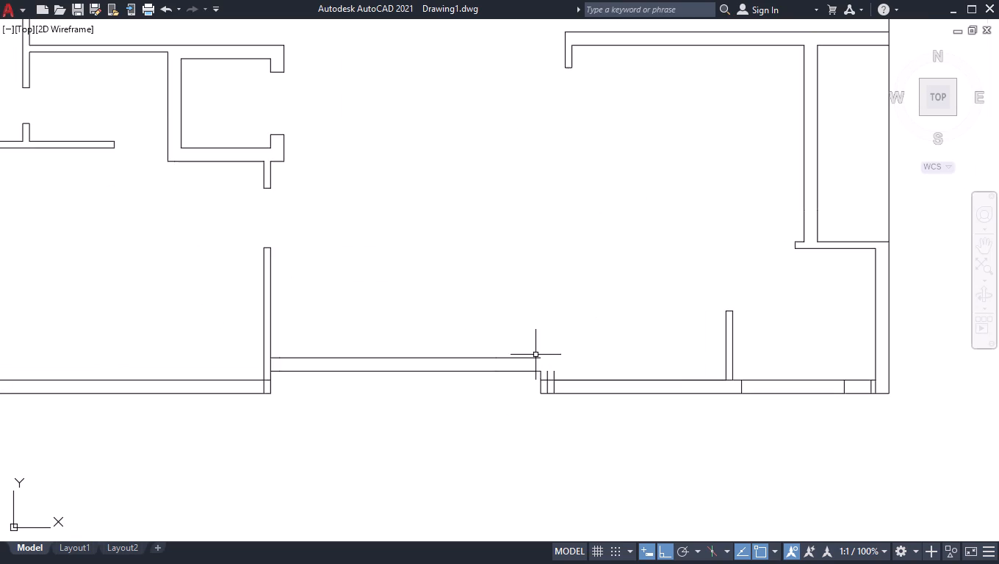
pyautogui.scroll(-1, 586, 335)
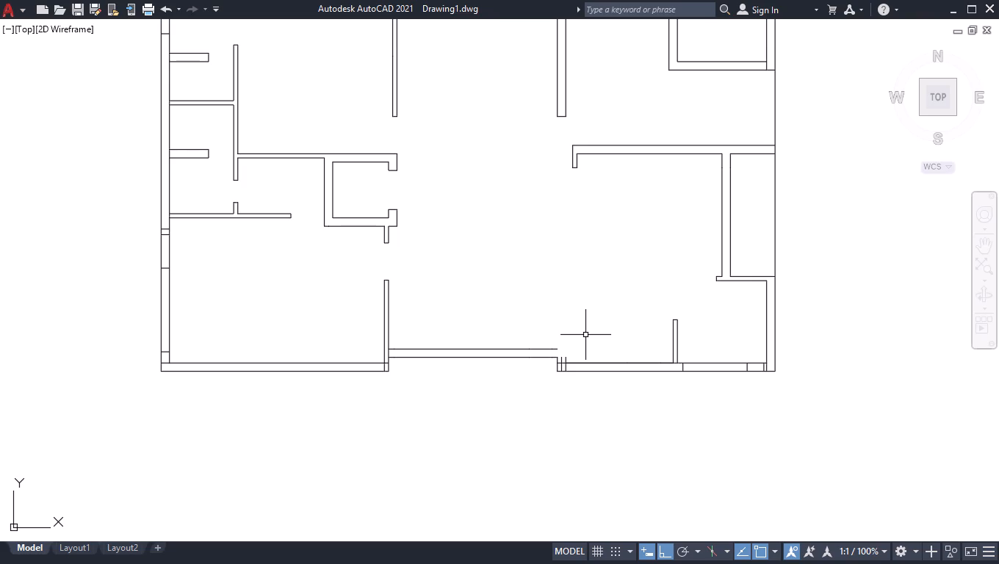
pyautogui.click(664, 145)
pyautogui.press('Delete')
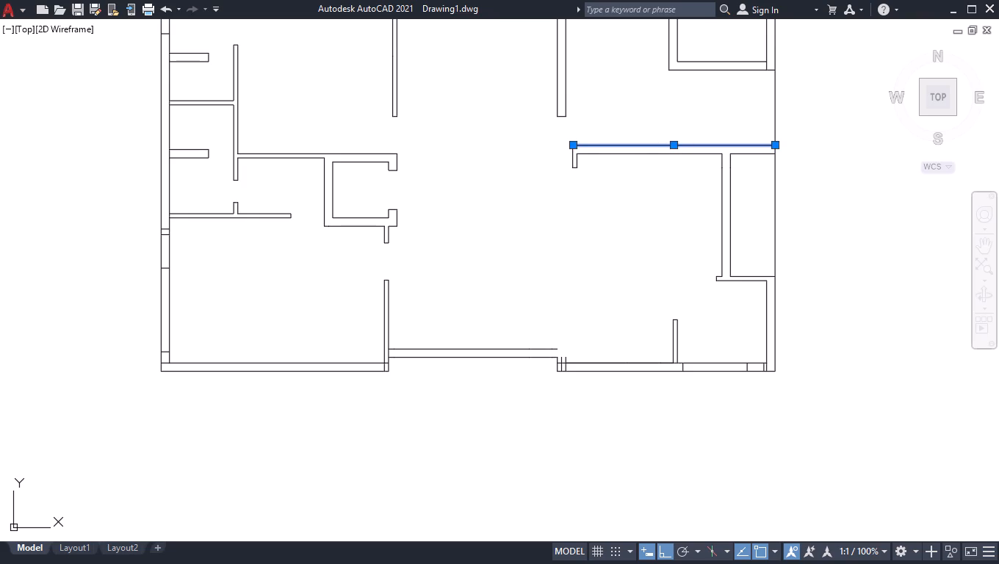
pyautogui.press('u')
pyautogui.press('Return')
# Draw lines west from the long east-west wall's northeast corner: 1', 1'6", 15'3", 4.5", and on to align with the 9" interior wall's west face.
pyautogui.scroll(2, 780, 140)
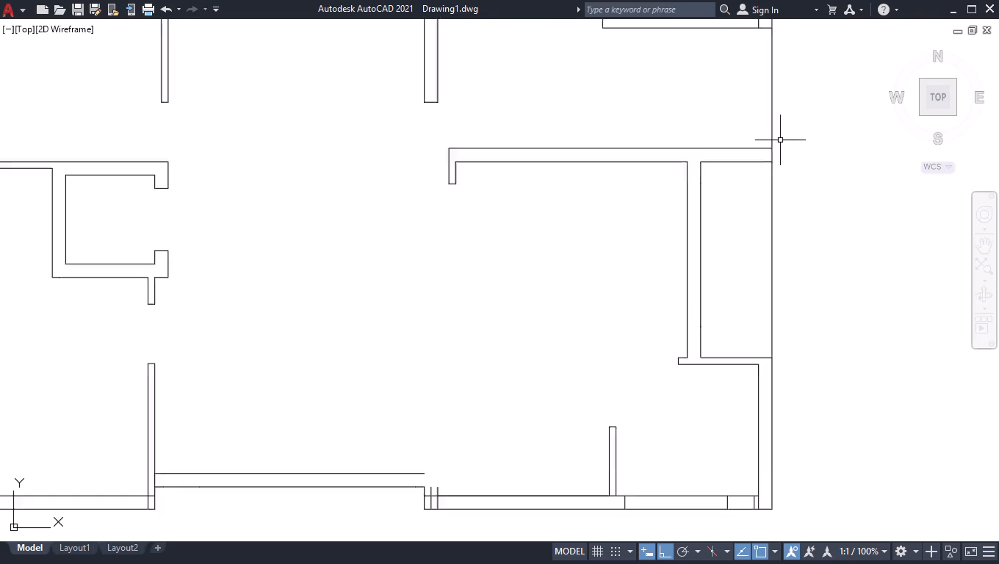
pyautogui.scroll(1, 780, 140)
pyautogui.scroll(-1, 774, 149)
pyautogui.press('l')
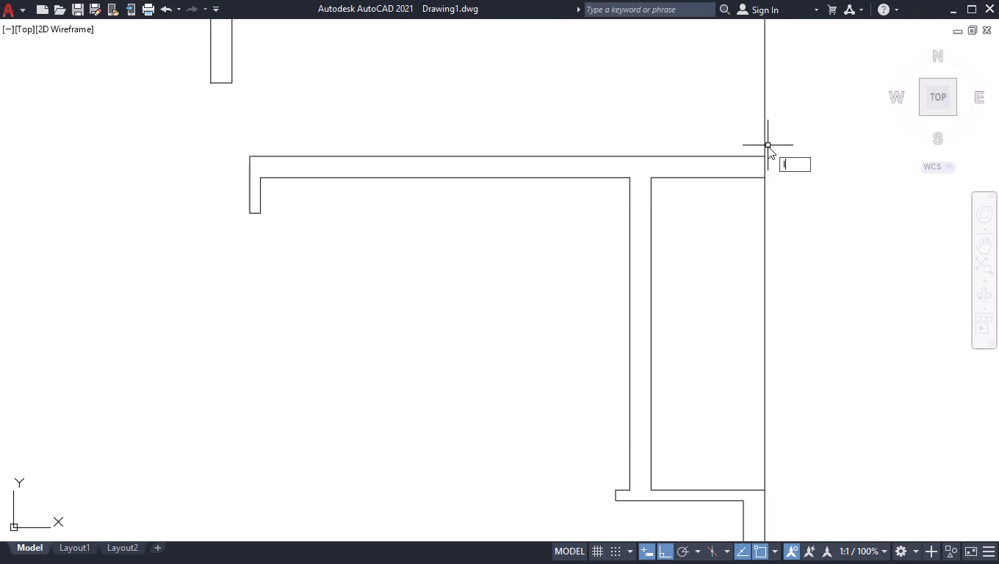
pyautogui.press('Return')
pyautogui.click(765, 154)
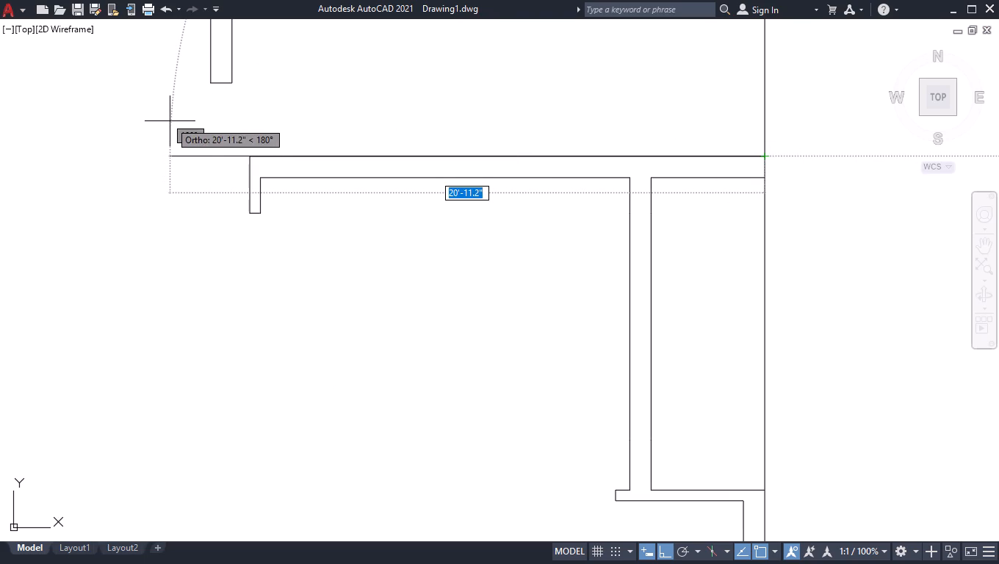
pyautogui.write("1'")
pyautogui.press('Return')
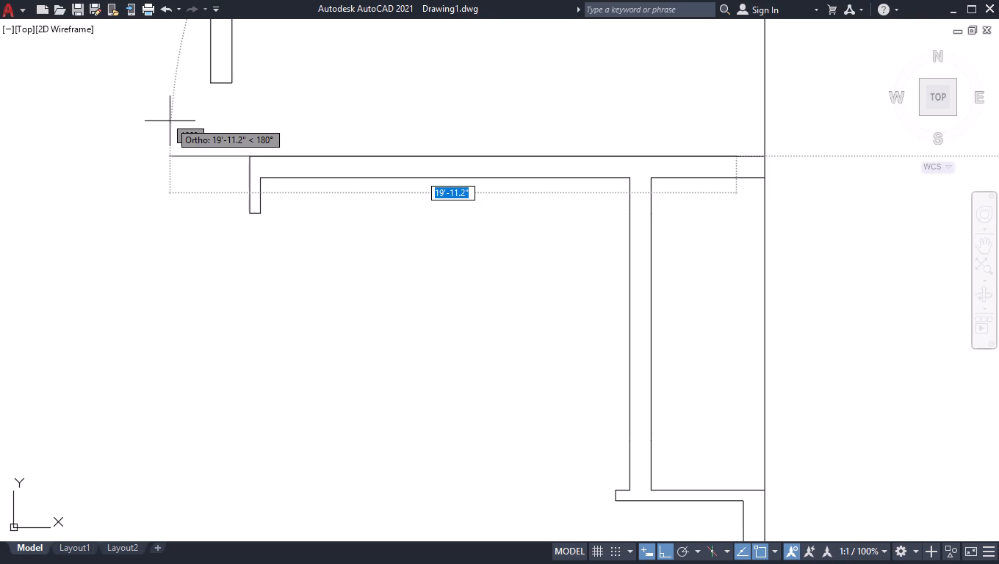
pyautogui.write("1'6")
pyautogui.press('Return')
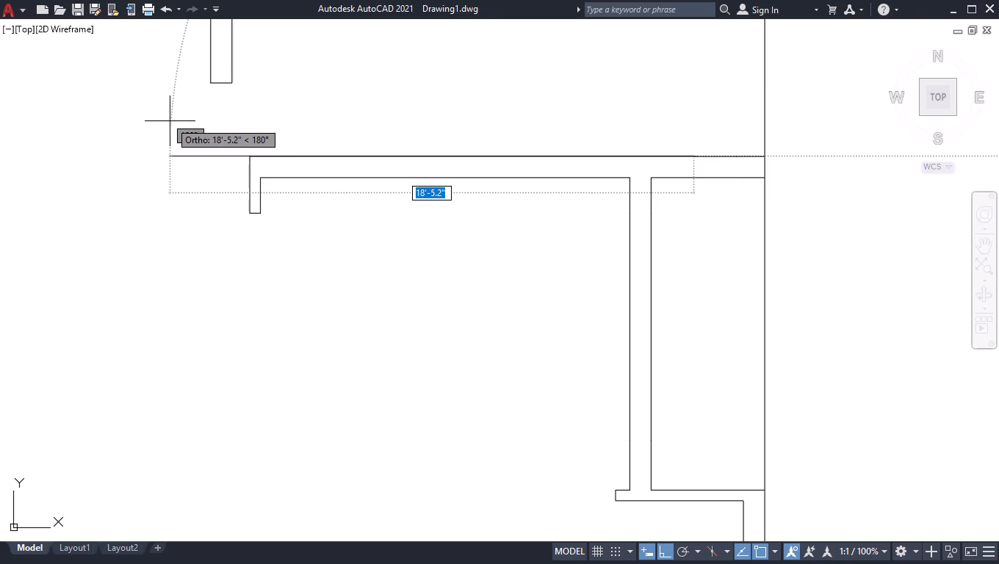
pyautogui.write("15'3")
pyautogui.press('Return')
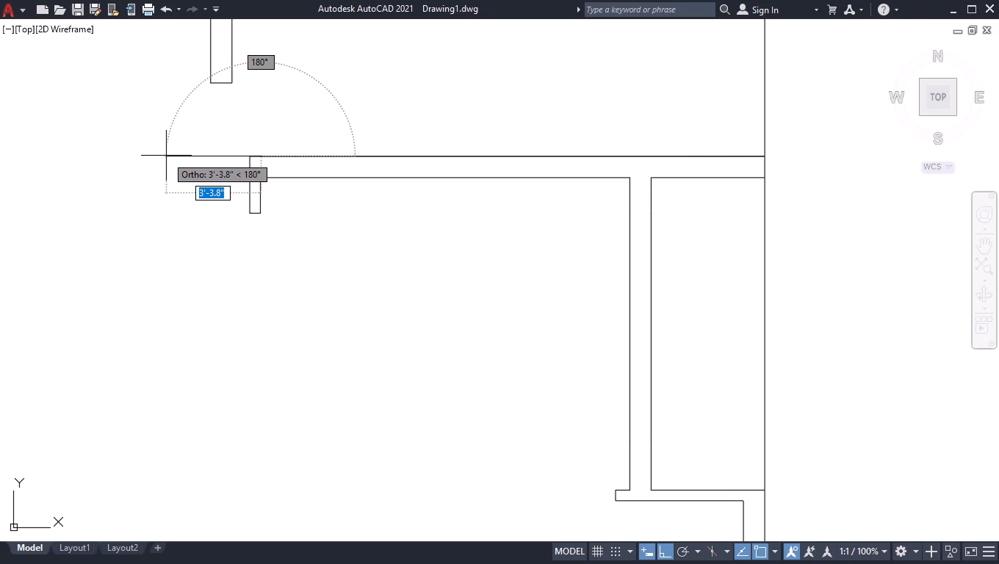
pyautogui.write('4.5')
pyautogui.press('Return')
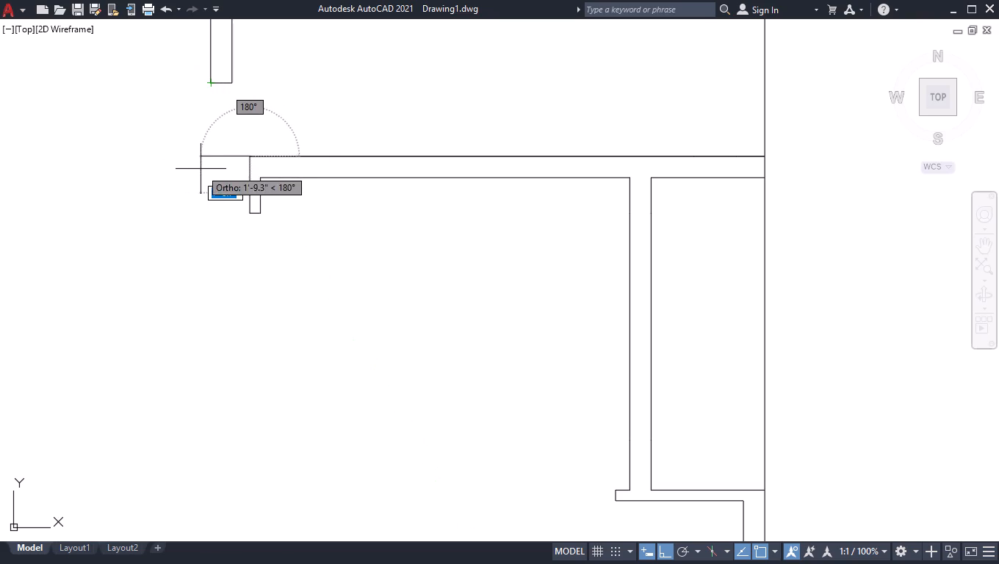
pyautogui.click(207, 166)
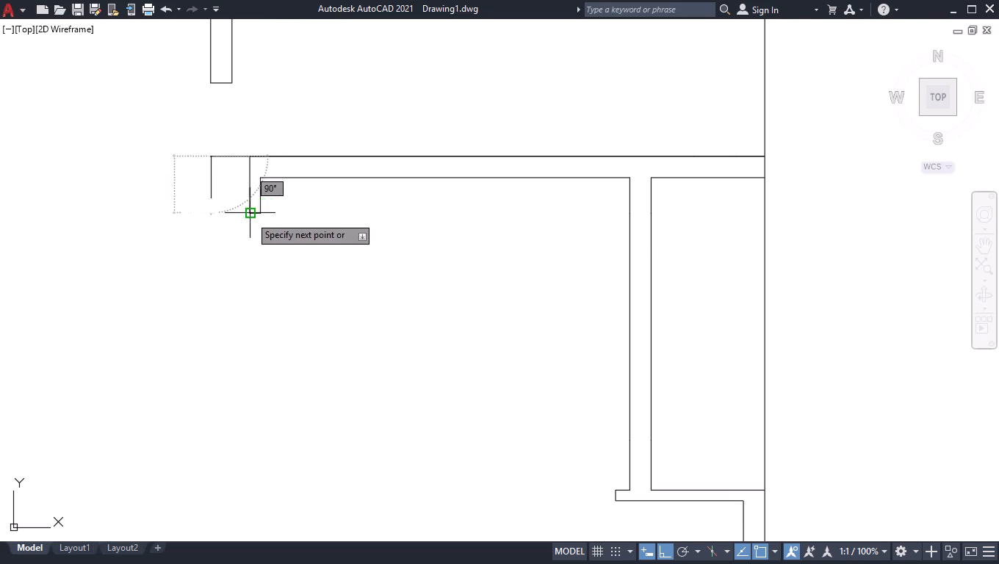
# Continue the wall outline 2' south, 4.5" east, north to the south face's level, and east to the old stub's inner corner.
pyautogui.scroll(1, 246, 189)
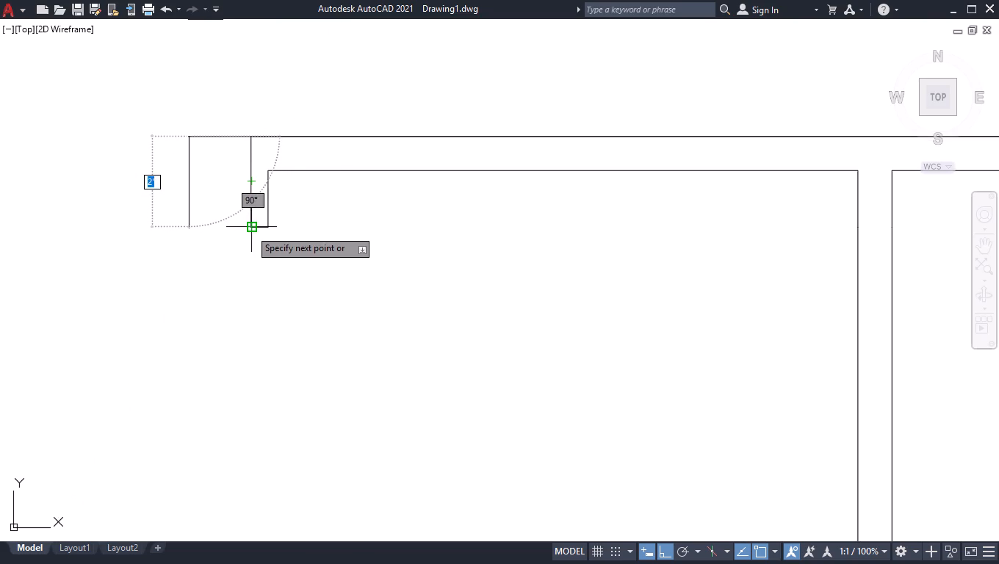
pyautogui.click(208, 226)
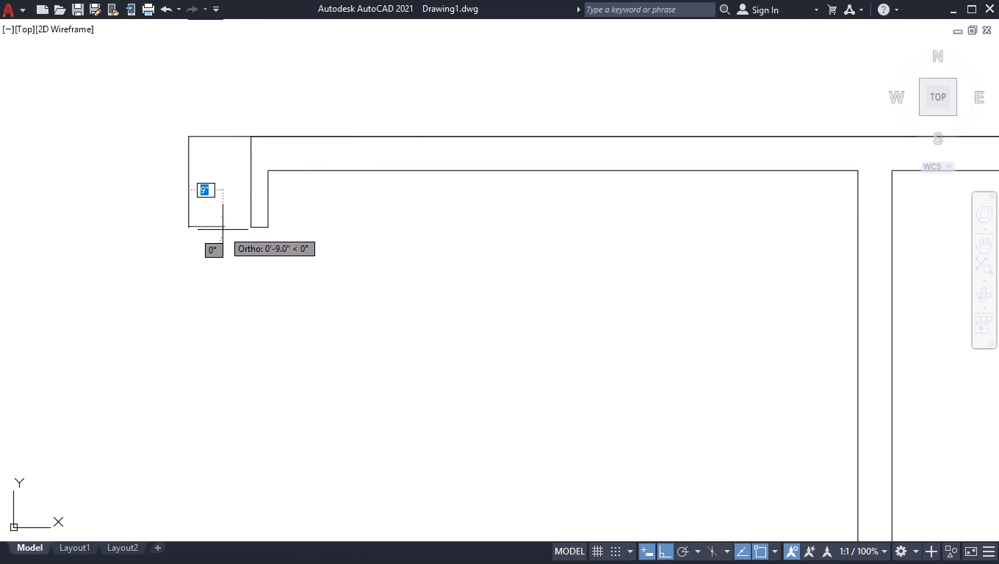
pyautogui.write('4.5')
pyautogui.press('Return')
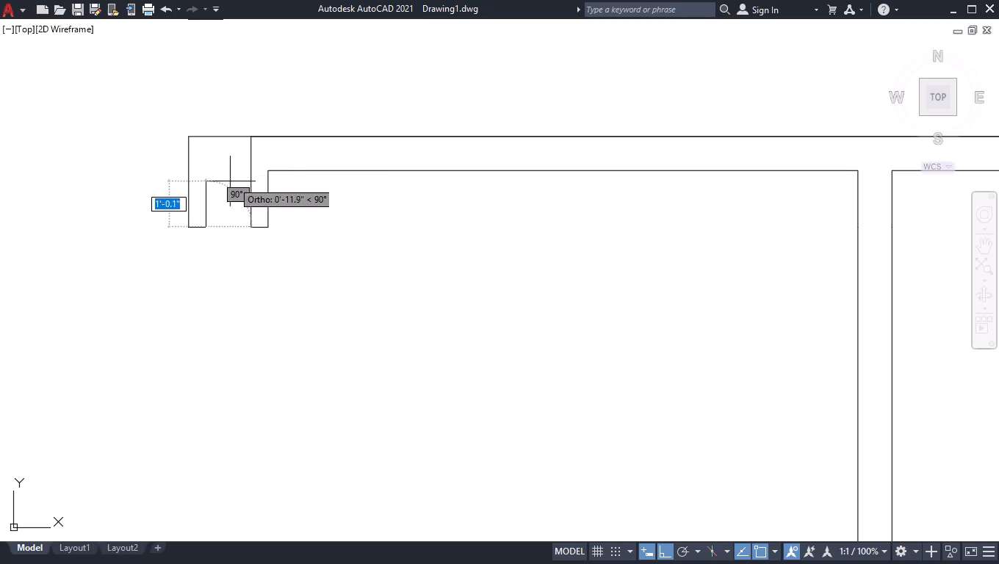
pyautogui.click(223, 170)
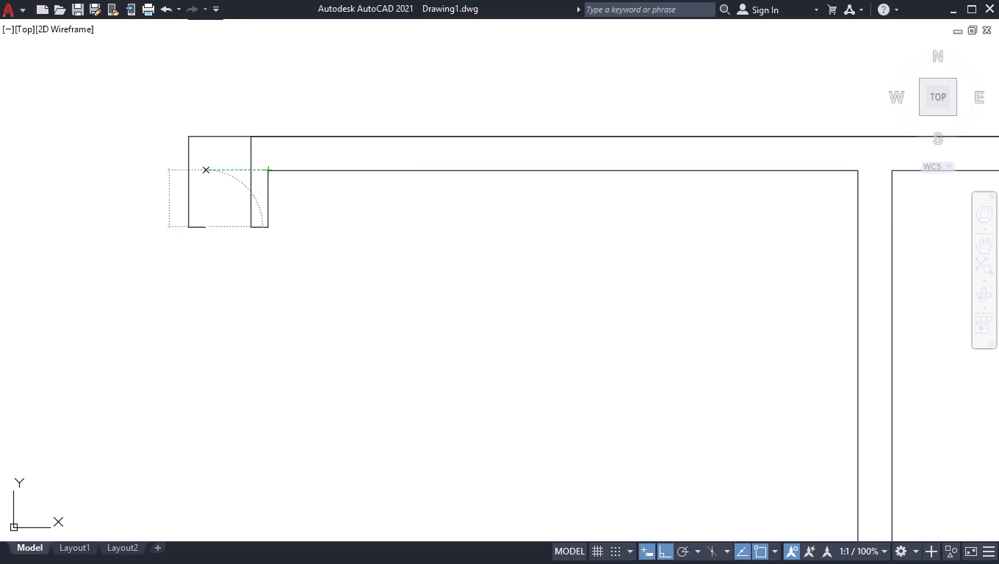
pyautogui.click(267, 170)
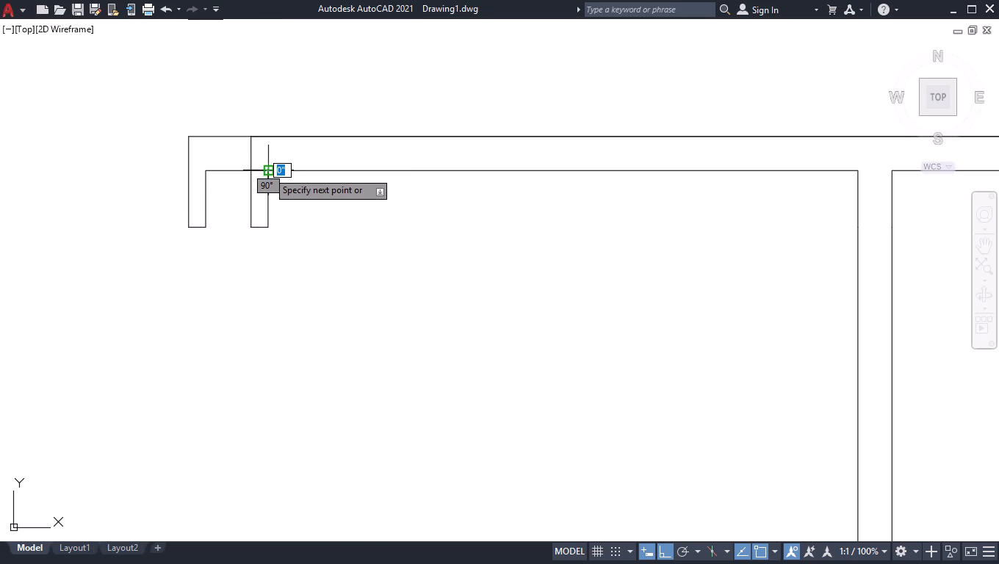
pyautogui.press('space')
# Delete the three lines of the old 4.5" stub just east of the new wall end.
pyautogui.click(277, 193)
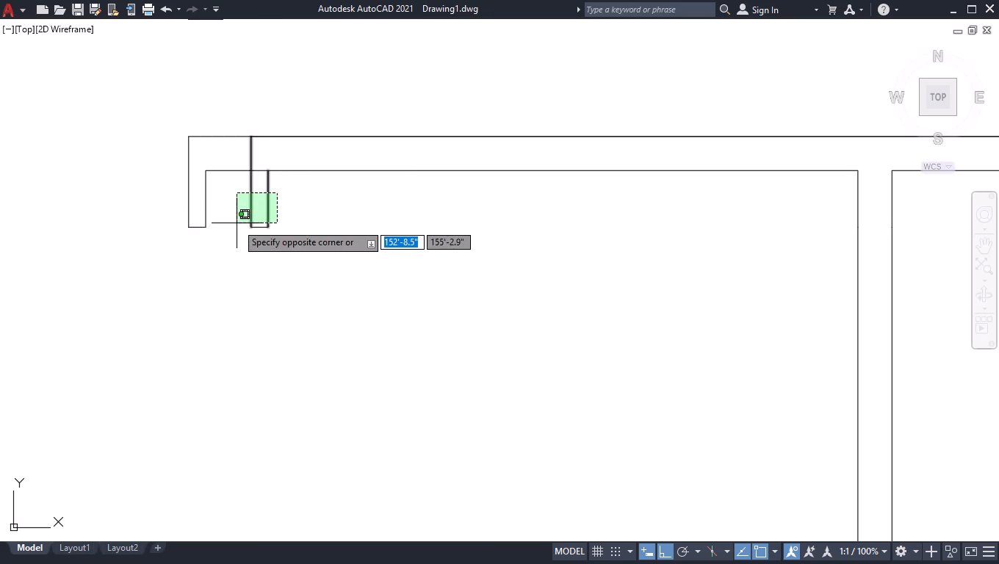
pyautogui.click(237, 223)
pyautogui.click(262, 228)
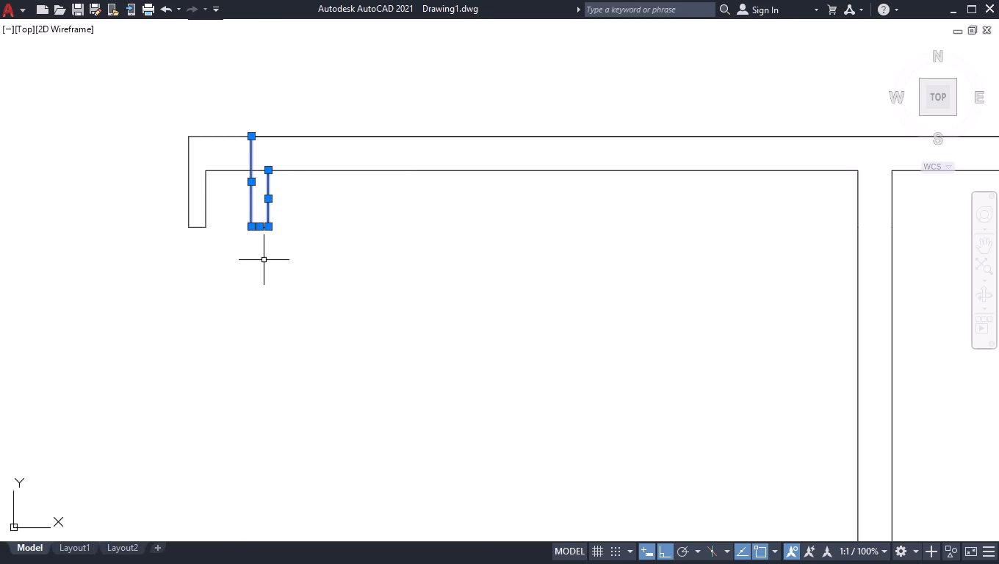
pyautogui.press('Delete')
# Delete the two short north-south lines crossing the southeast room's south wall beside the wall's jog.
pyautogui.scroll(-3, 342, 230)
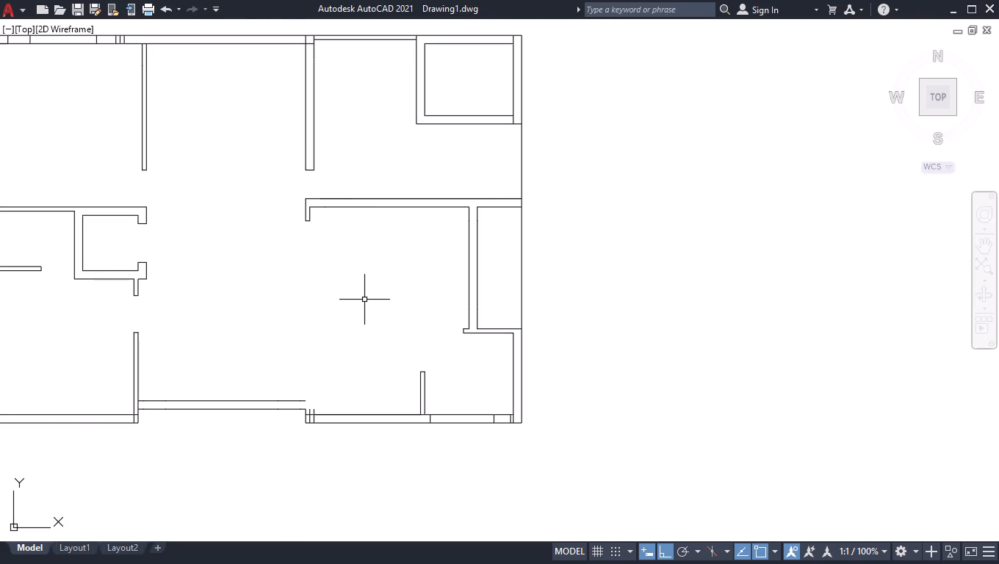
pyautogui.scroll(2, 311, 397)
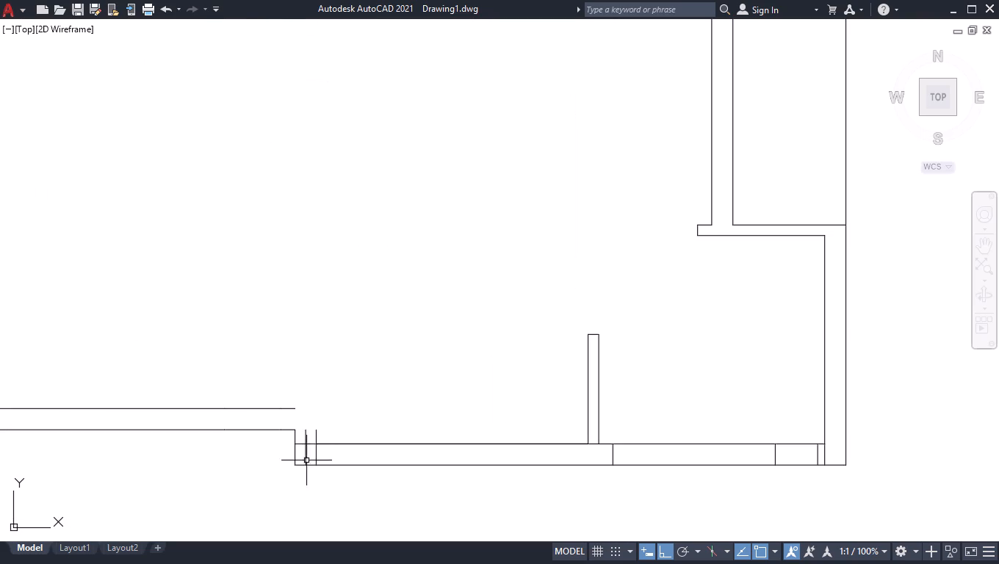
pyautogui.scroll(3, 308, 463)
pyautogui.moveTo(358, 431); pyautogui.dragTo(348, 439)
pyautogui.click(290, 447)
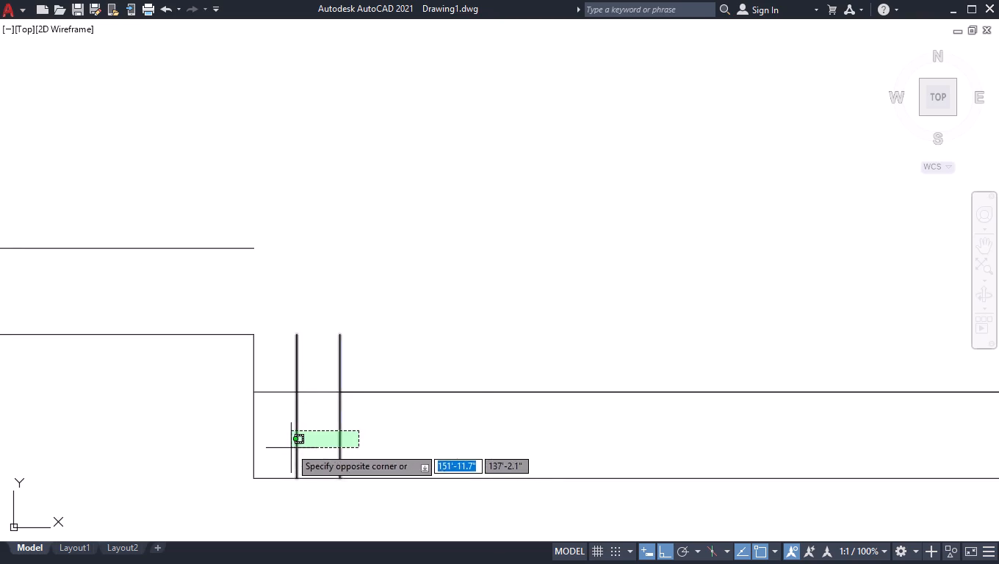
pyautogui.press('Delete')
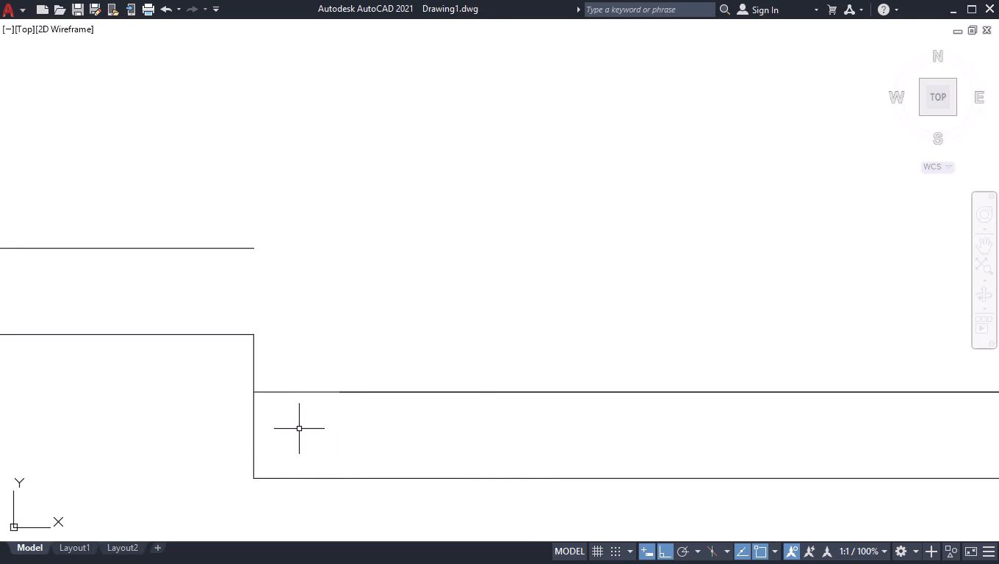
# Delete the four overlapping line segments along the south wall's inner face between the jog and the short partition.
pyautogui.scroll(-3, 388, 455)
pyautogui.click(407, 438)
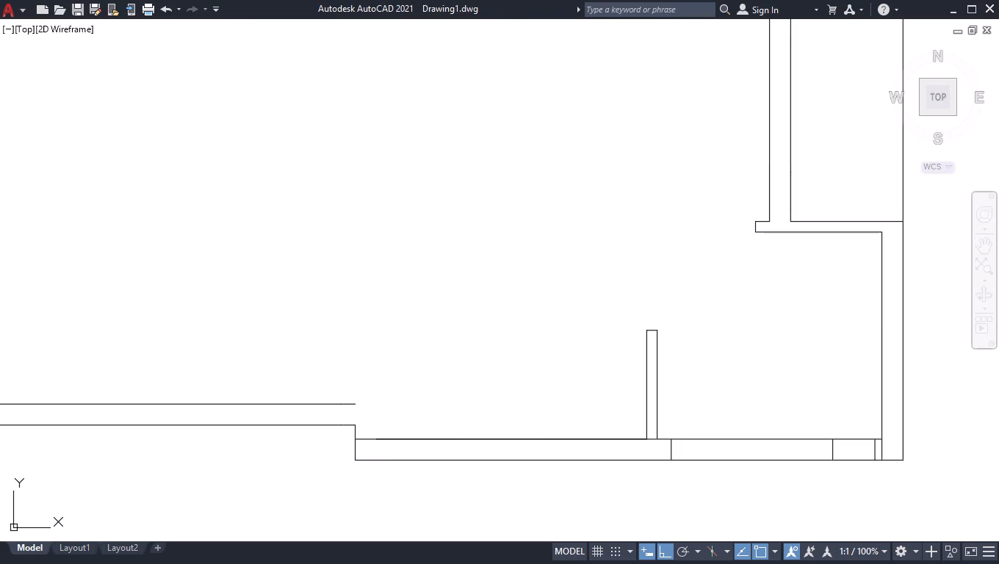
pyautogui.click(555, 437)
pyautogui.click(577, 435)
pyautogui.click(563, 440)
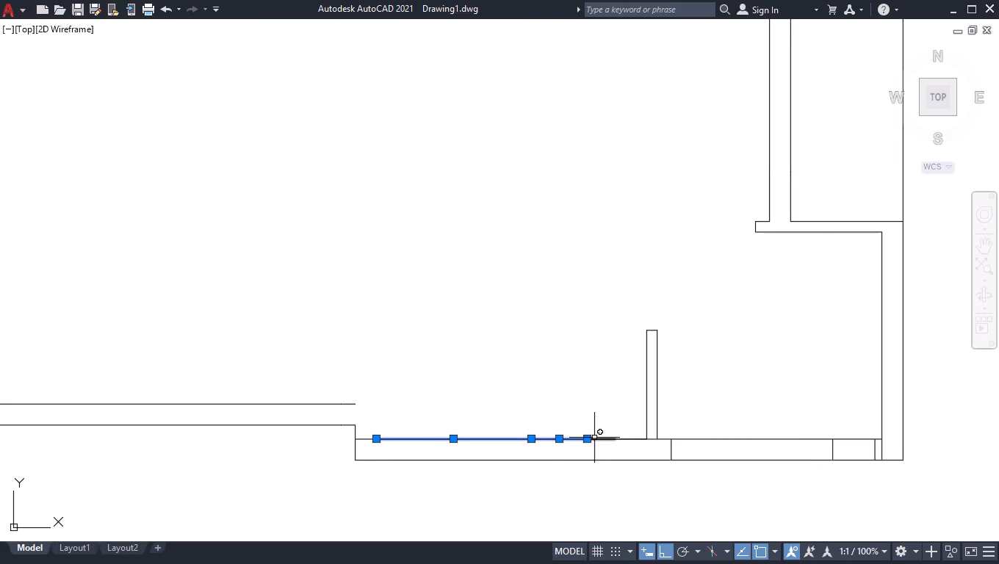
pyautogui.click(601, 439)
pyautogui.click(625, 438)
pyautogui.press('Delete')
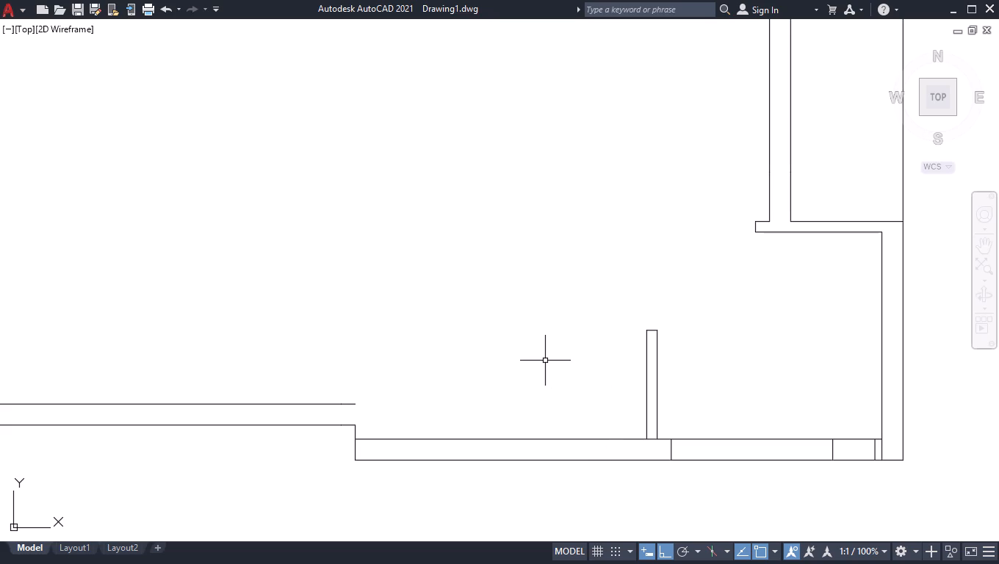
# Draw consecutive lines west from the 4.5" wall stub's southwest corner: 3', 6", 4.5" and 10' long.
pyautogui.scroll(-1, 552, 315)
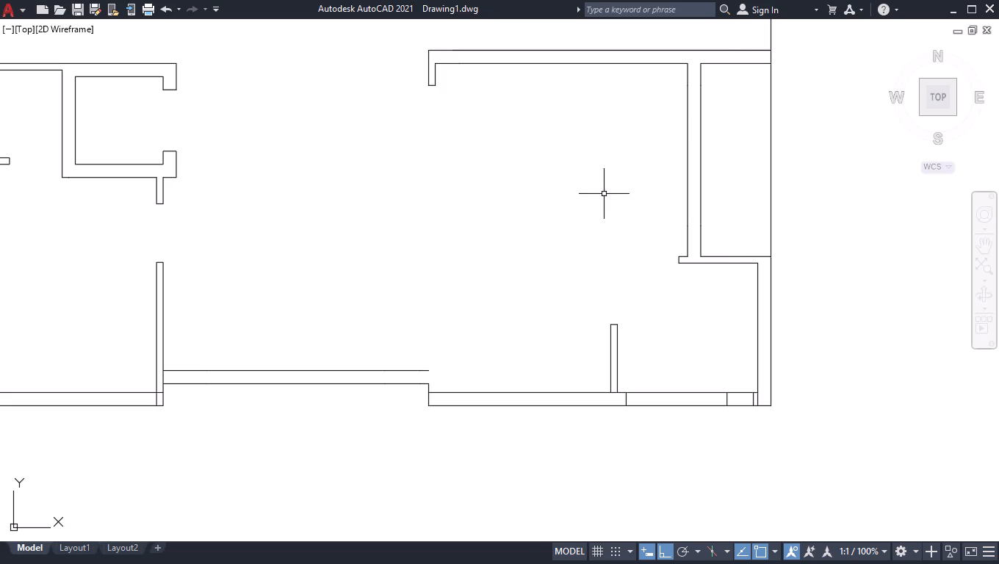
pyautogui.scroll(1, 677, 267)
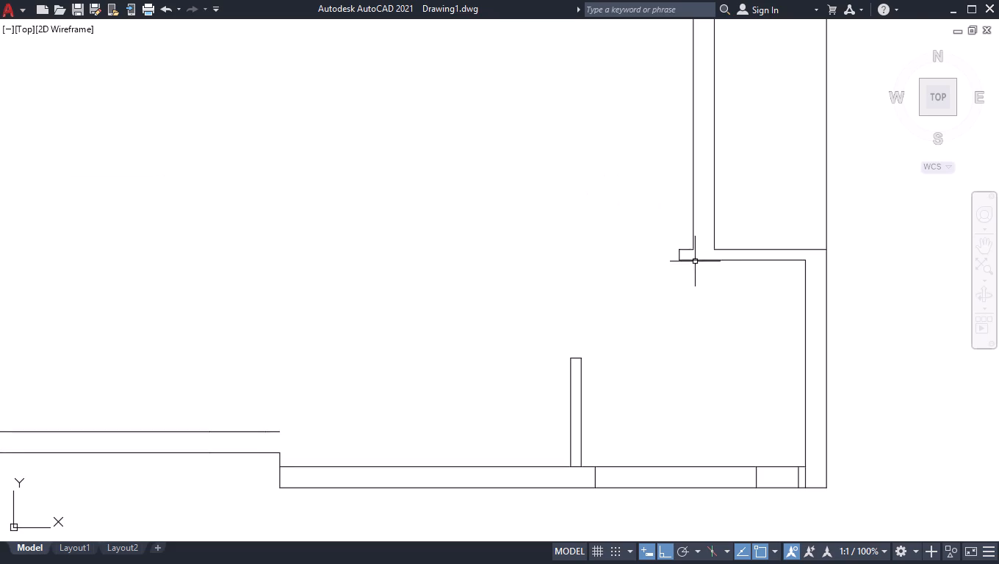
pyautogui.scroll(1, 676, 245)
pyautogui.press('l')
pyautogui.press('Return')
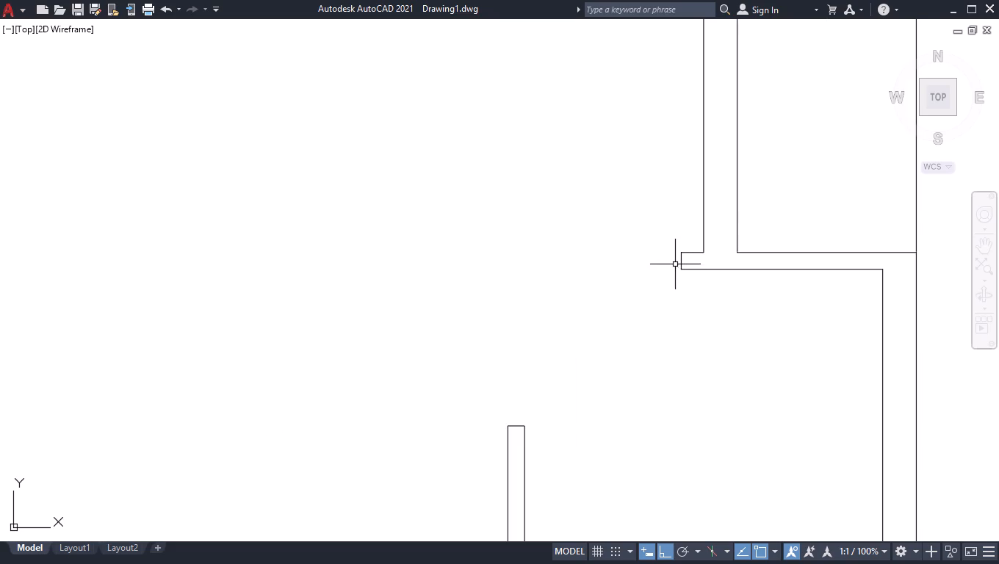
pyautogui.moveTo(680, 272); pyautogui.dragTo(672, 272)
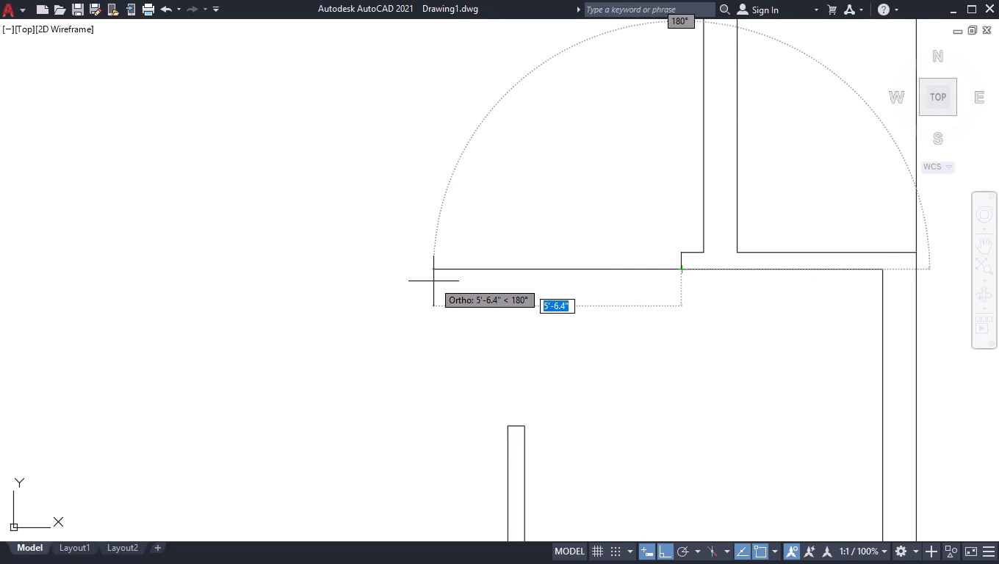
pyautogui.write("3'")
pyautogui.press('Return')
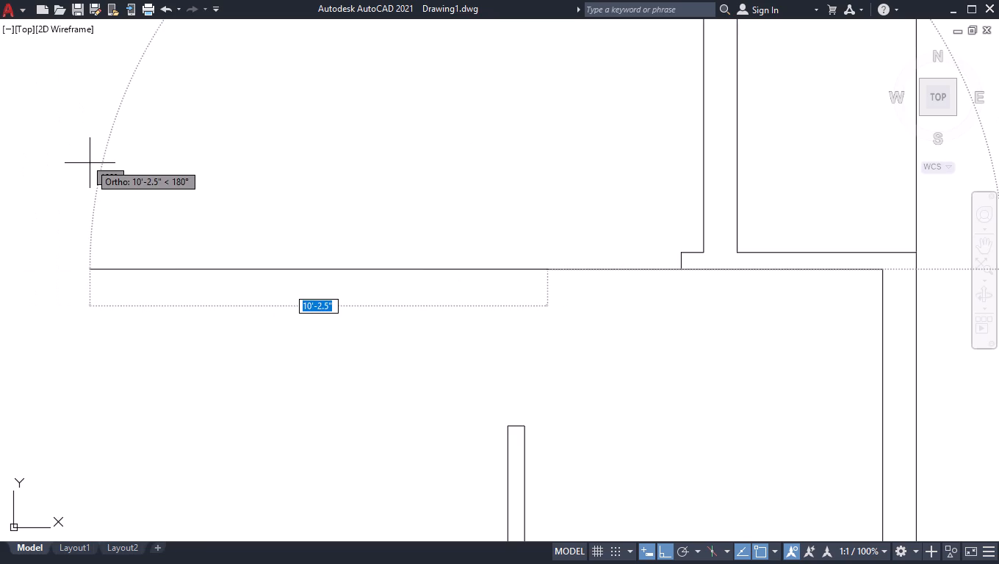
pyautogui.press('7')
pyautogui.press('BackSpace')
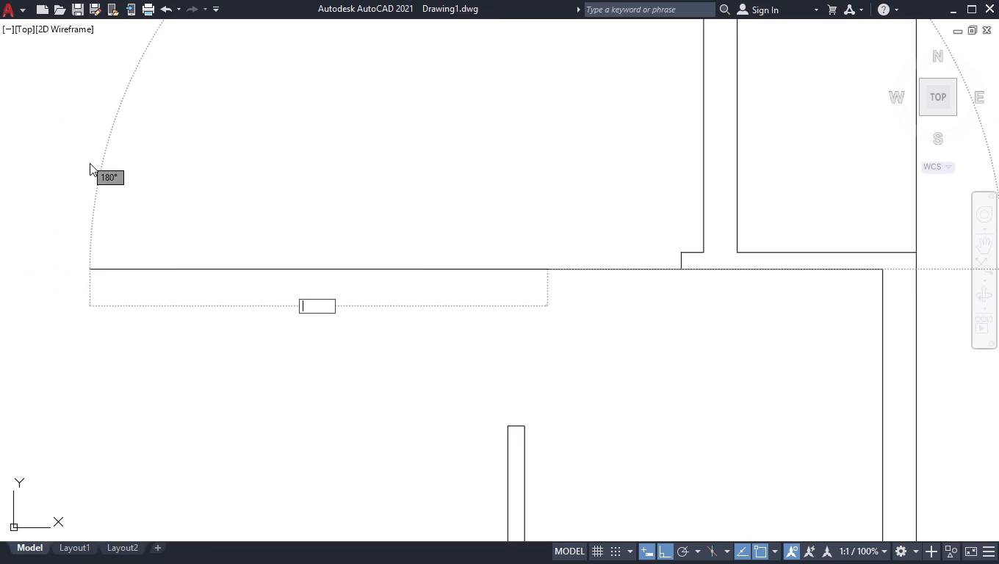
pyautogui.press('6')
pyautogui.press('Return')
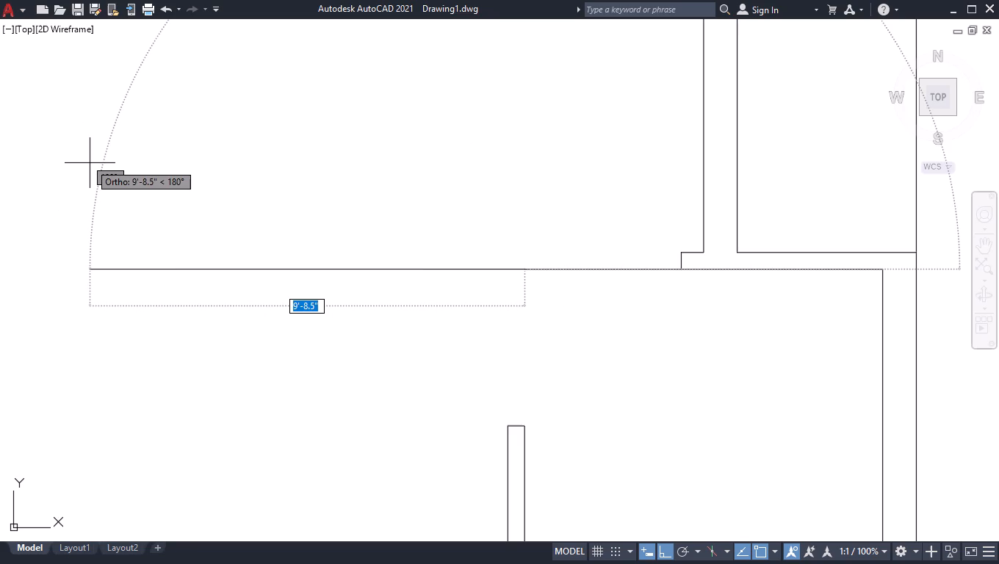
pyautogui.write('4.5')
pyautogui.press('Return')
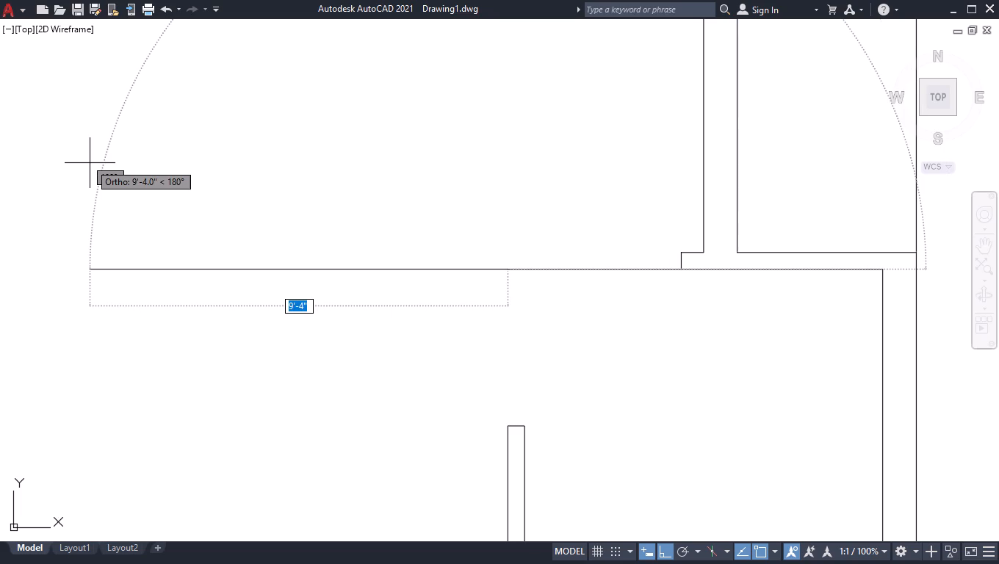
pyautogui.press('6')
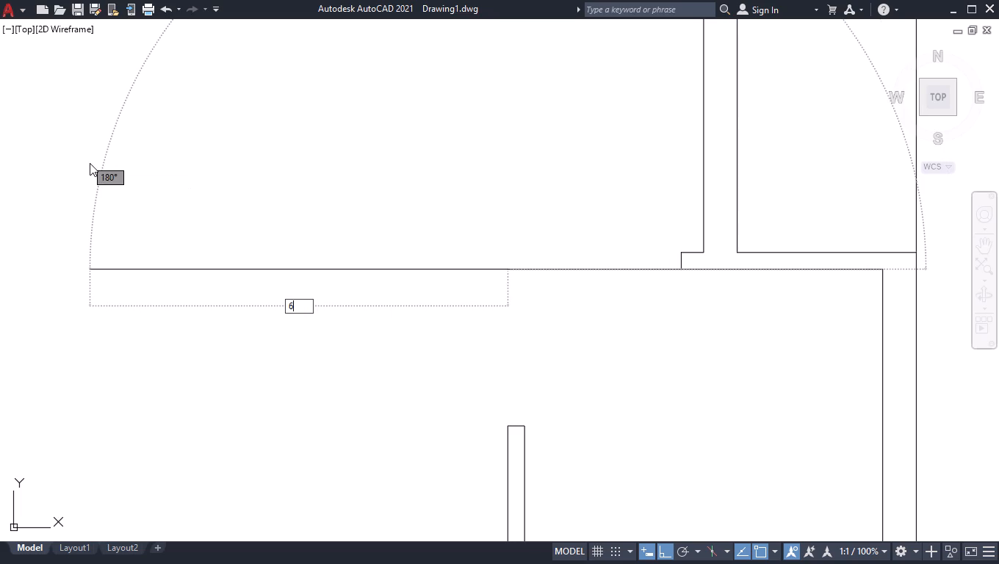
pyautogui.press('BackSpace')
pyautogui.press('BackSpace')
pyautogui.write("10'")
pyautogui.press('Return')
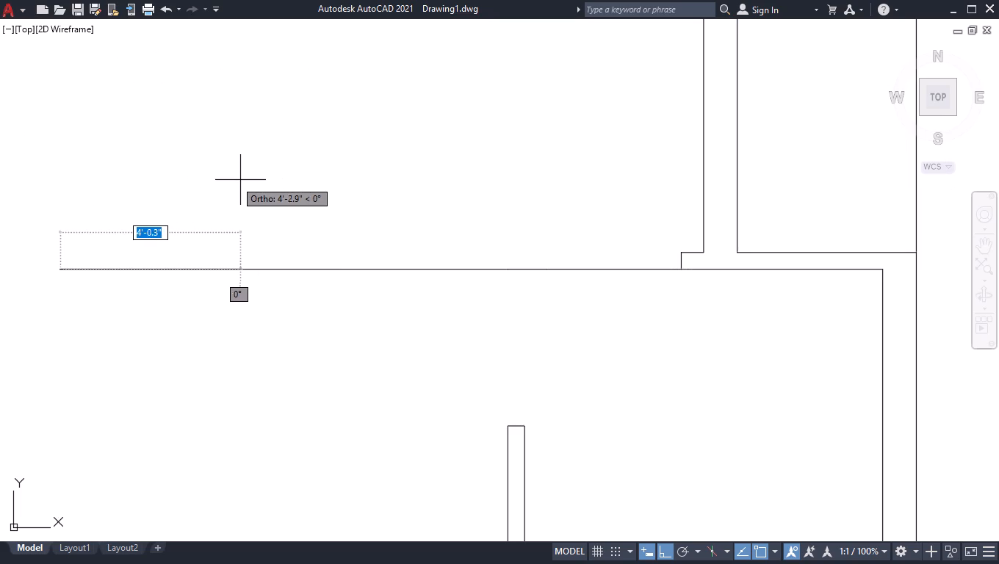
# Continue the line south from the 10' segment's west end, perpendicular to the south wall's inner face, and finish.
pyautogui.scroll(-3, 71, 314)
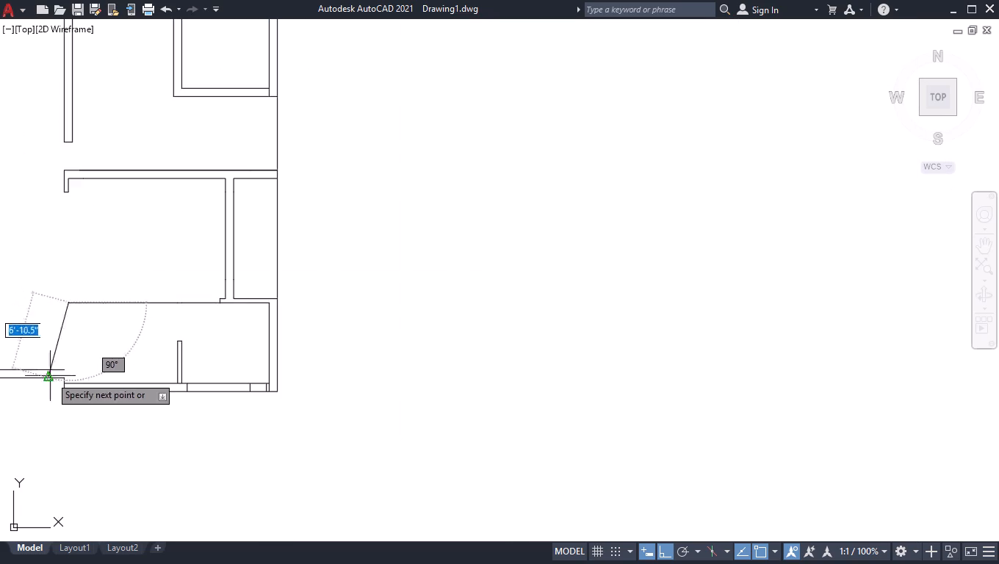
pyautogui.scroll(4, 40, 375)
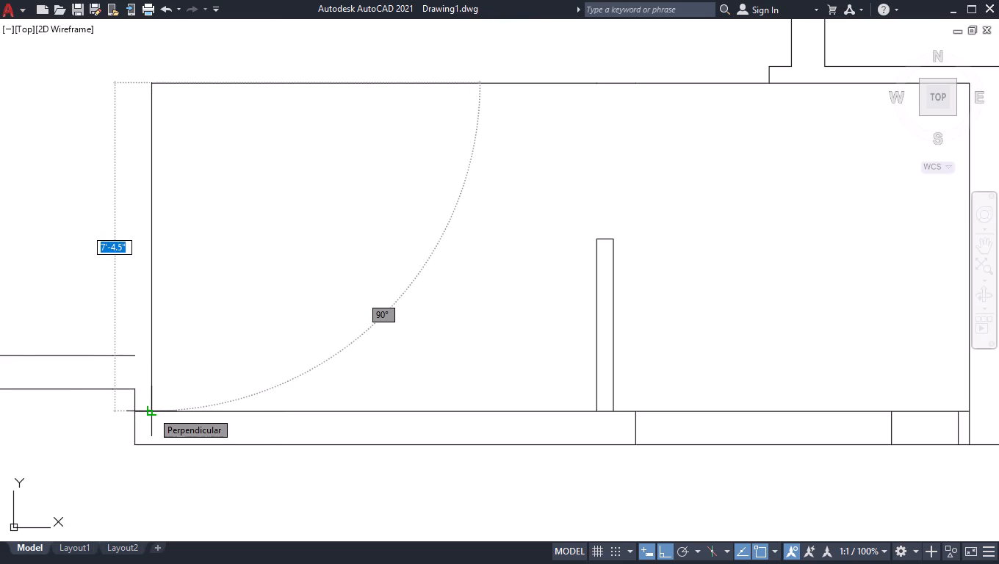
pyautogui.click(152, 411)
pyautogui.press('space')
# Delete the 3' line segment just west of the wall stub to leave a door opening.
pyautogui.scroll(-2, 239, 392)
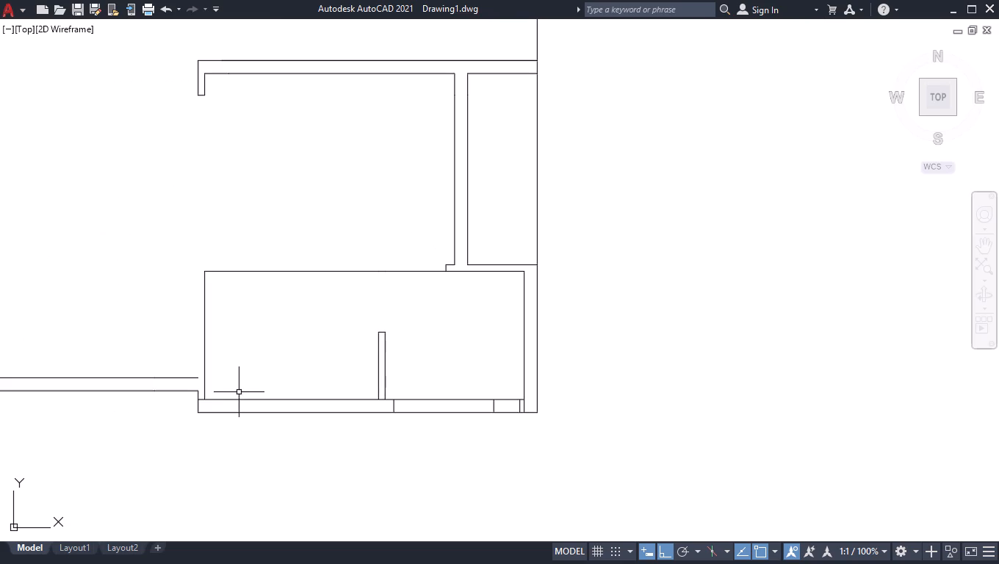
pyautogui.scroll(1, 271, 244)
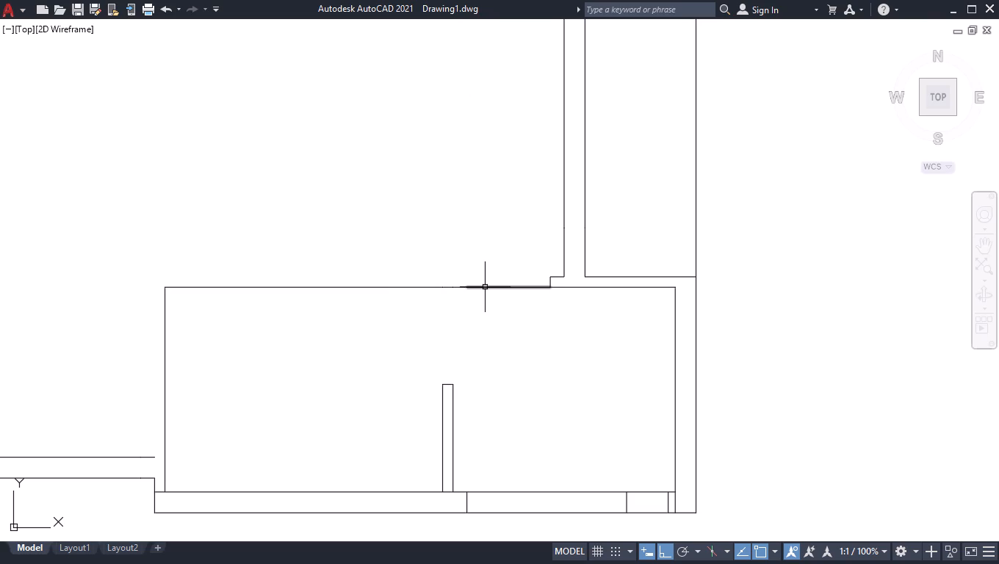
pyautogui.scroll(2, 486, 287)
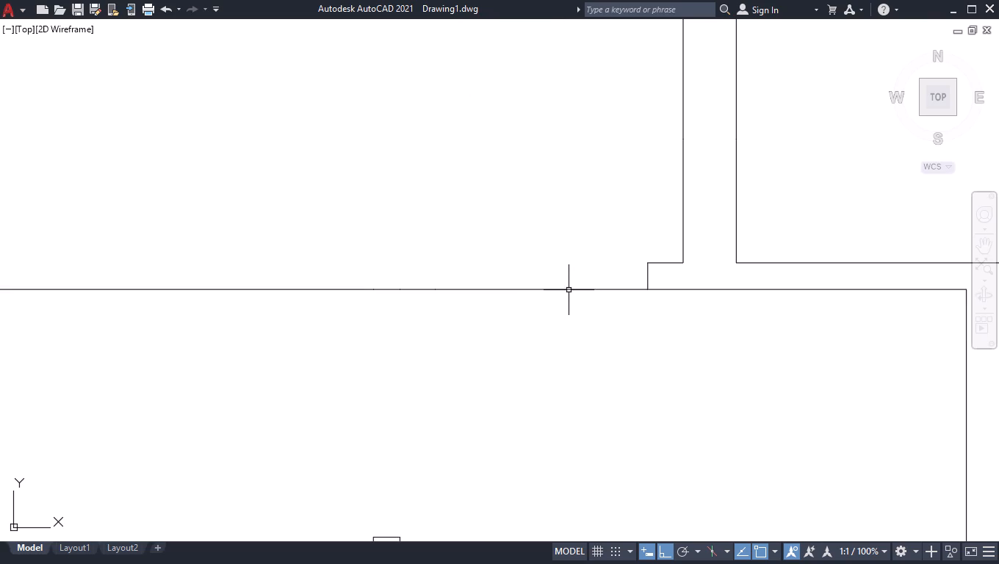
pyautogui.click(568, 289)
pyautogui.press('Delete')
# Offset the 10', 4.5" and 6" segments west of the door opening 4.5" to the north.
pyautogui.scroll(-2, 551, 296)
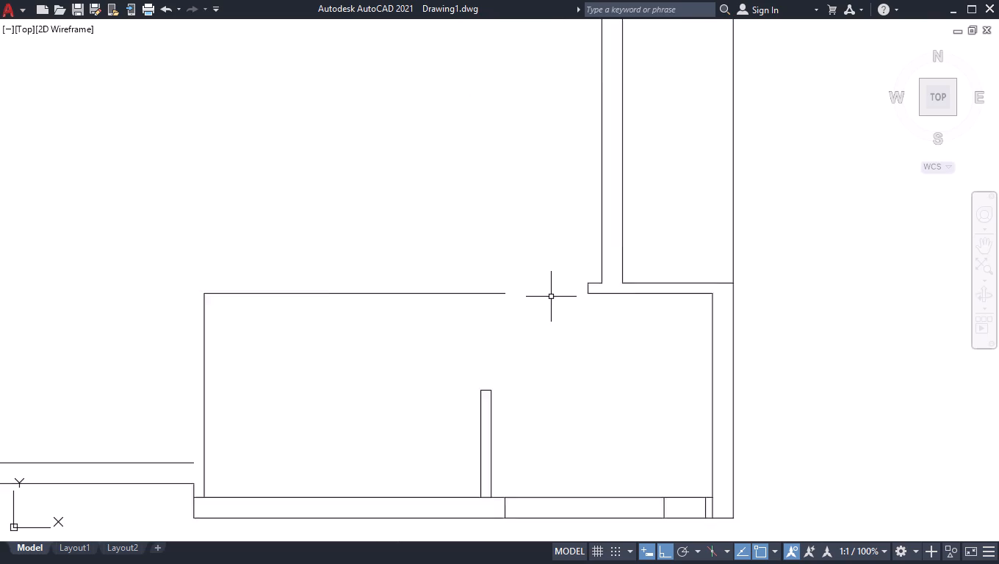
pyautogui.scroll(-1, 551, 297)
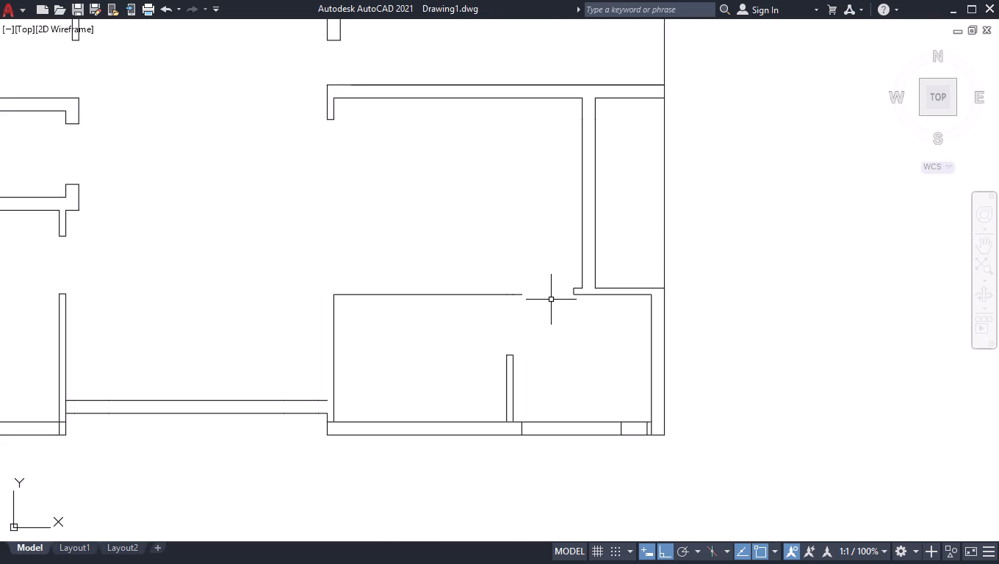
pyautogui.write('off')
pyautogui.press('Return')
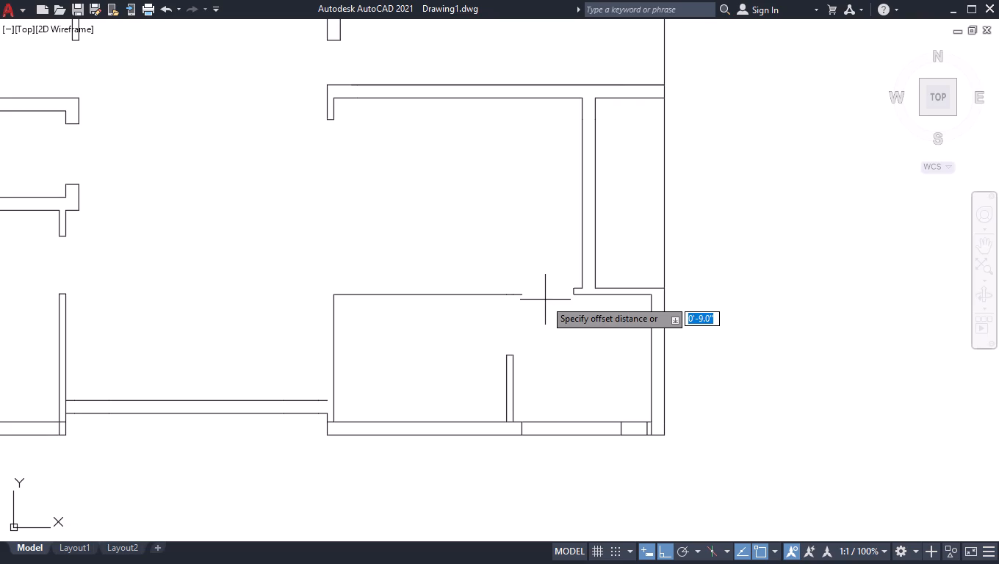
pyautogui.write('4.5')
pyautogui.press('Return')
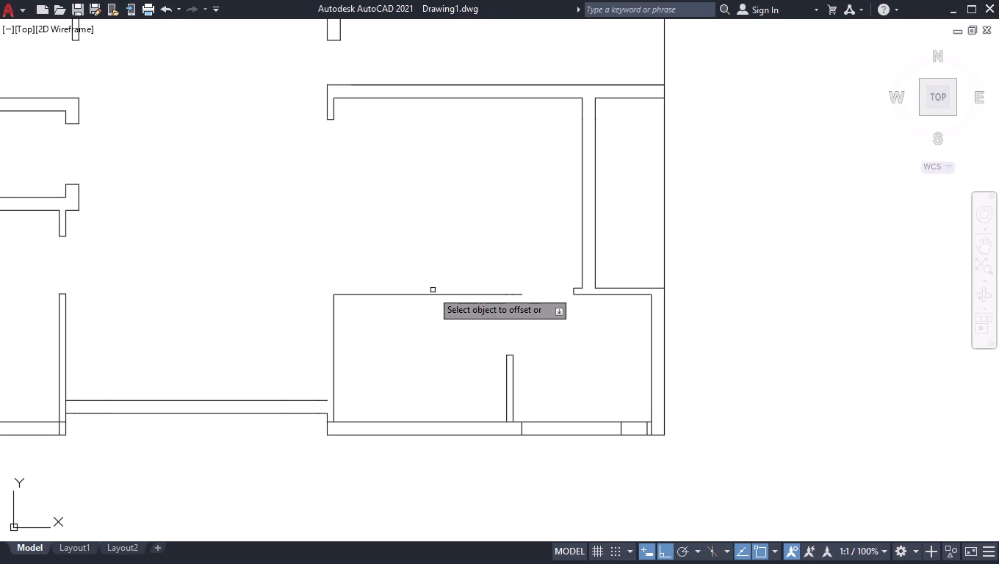
pyautogui.click(432, 294)
pyautogui.click(436, 239)
pyautogui.click(517, 294)
pyautogui.click(523, 272)
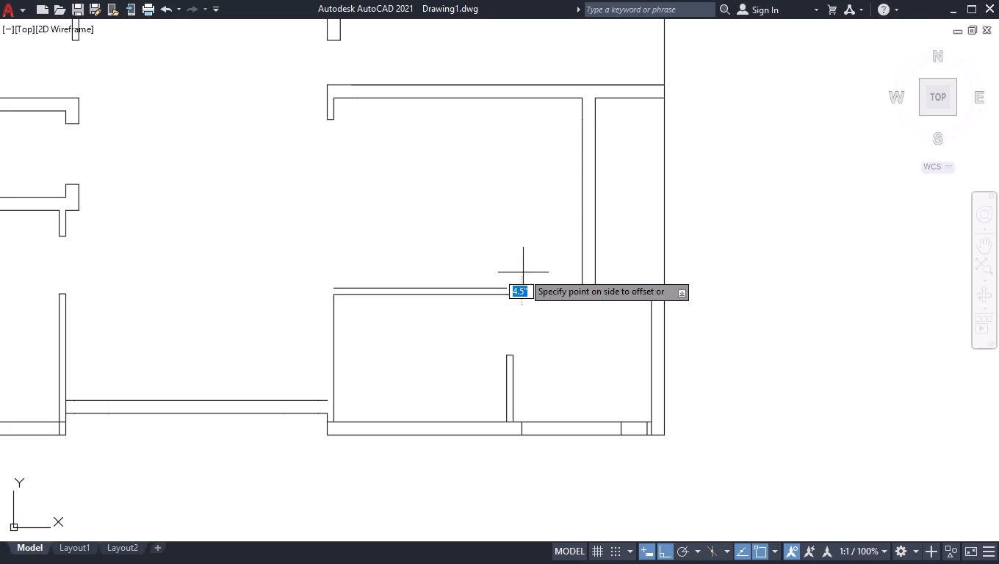
pyautogui.scroll(3, 508, 299)
pyautogui.click(516, 286)
pyautogui.click(516, 250)
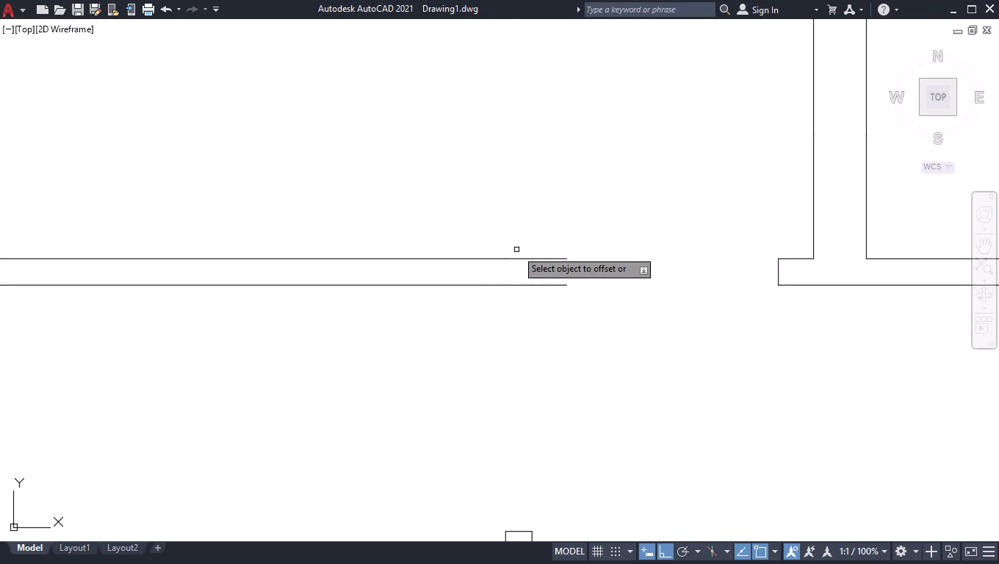
pyautogui.press('Return')
# Draw a wall outline from the offset line's west end: 6'5" north, 4.5" west, and south to the western exterior wall's inner-face endpoint.
pyautogui.scroll(-1, 526, 286)
pyautogui.scroll(-1, 314, 231)
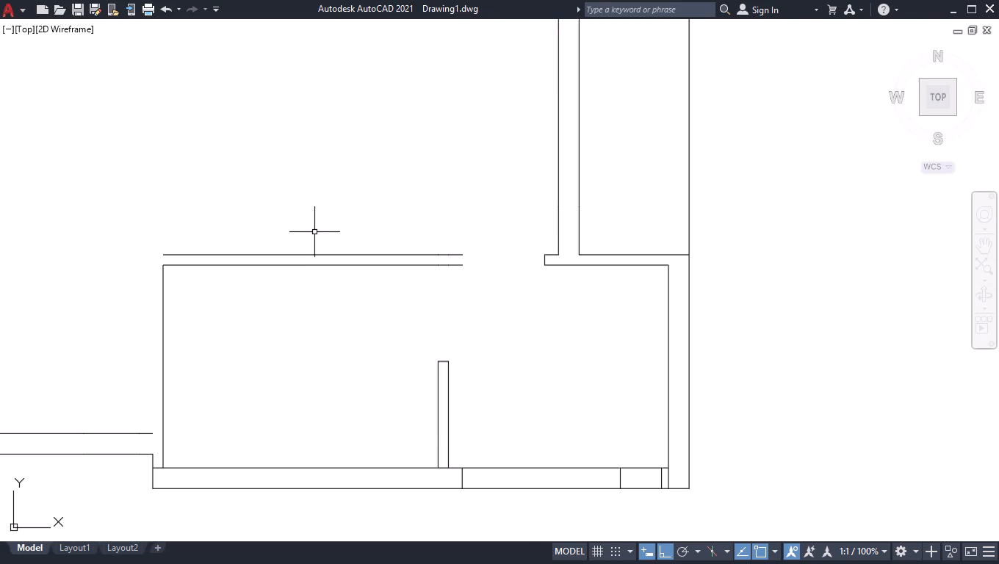
pyautogui.scroll(-2, 235, 224)
pyautogui.scroll(2, 173, 179)
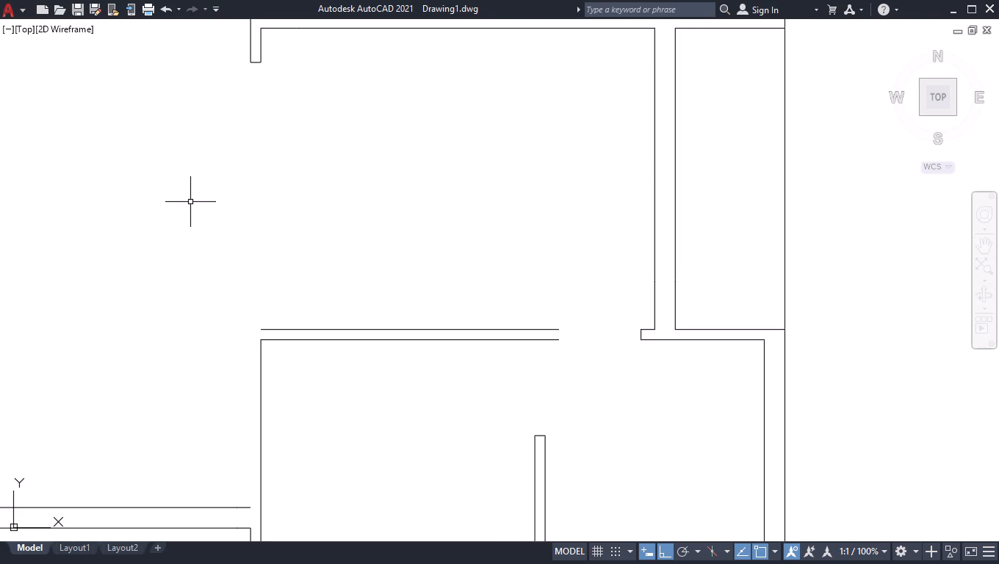
pyautogui.press('l')
pyautogui.press('Return')
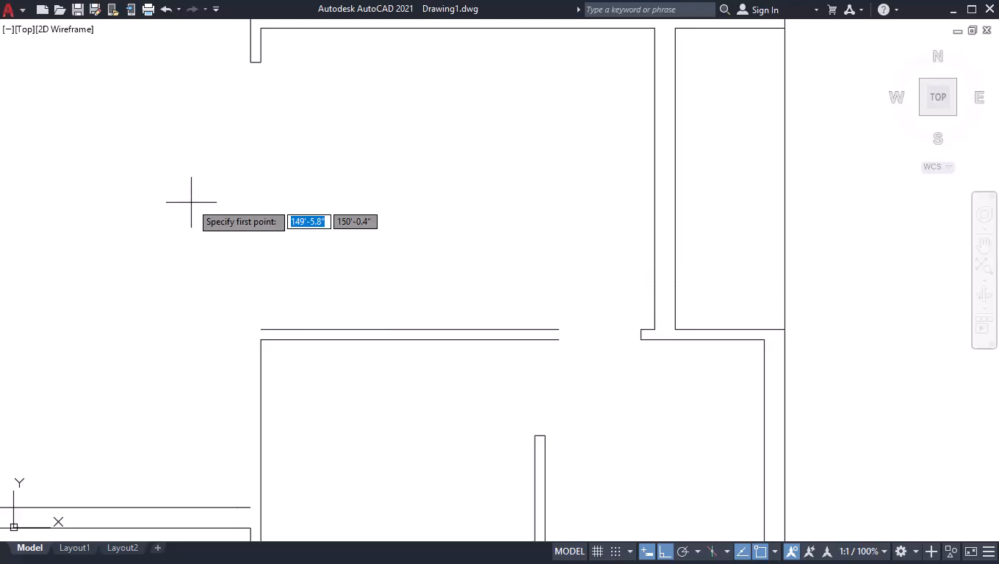
pyautogui.moveTo(264, 328); pyautogui.dragTo(264, 320)
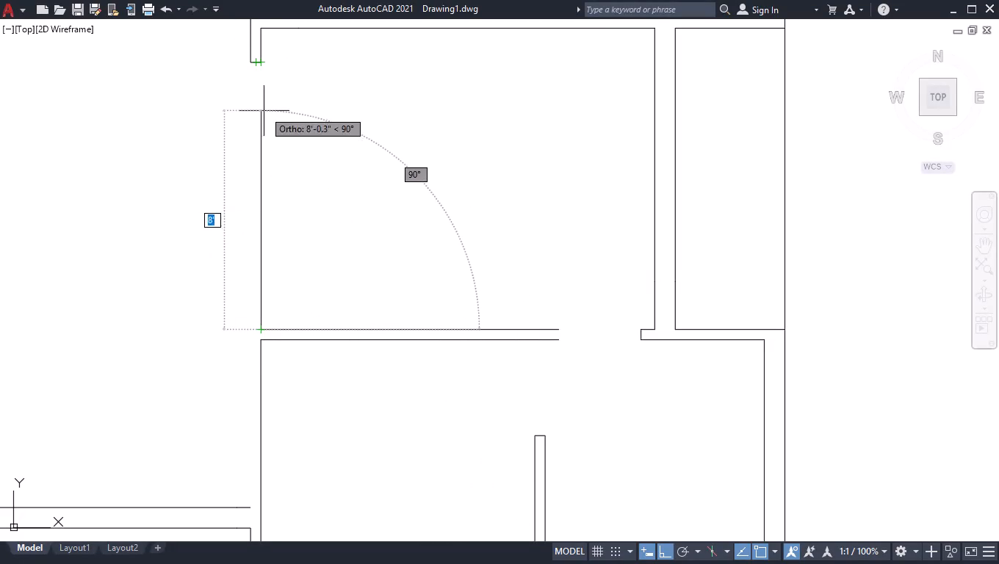
pyautogui.scroll(-1, 277, 216)
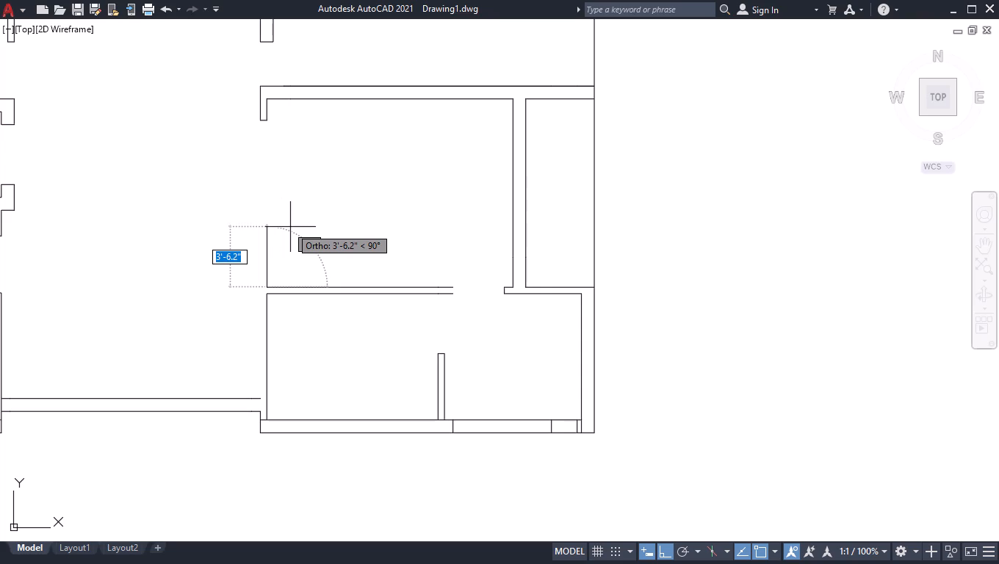
pyautogui.write("6'5")
pyautogui.press('Return')
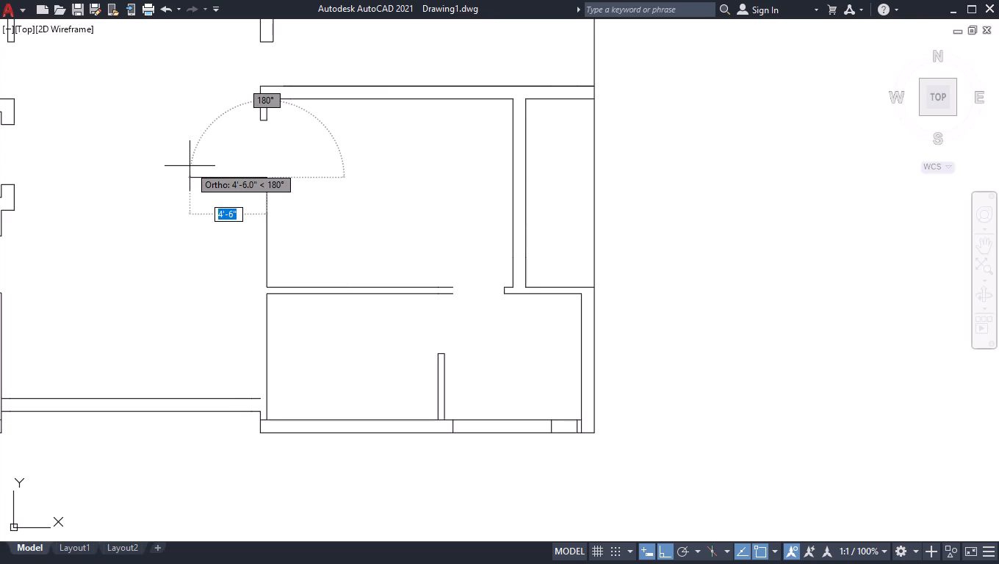
pyautogui.write('4.5')
pyautogui.press('Return')
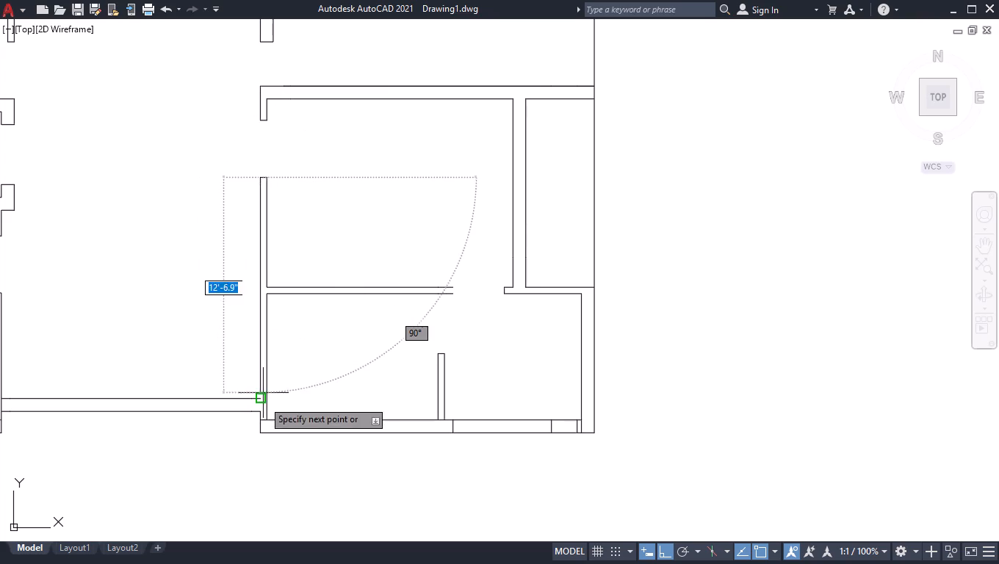
pyautogui.scroll(3, 263, 399)
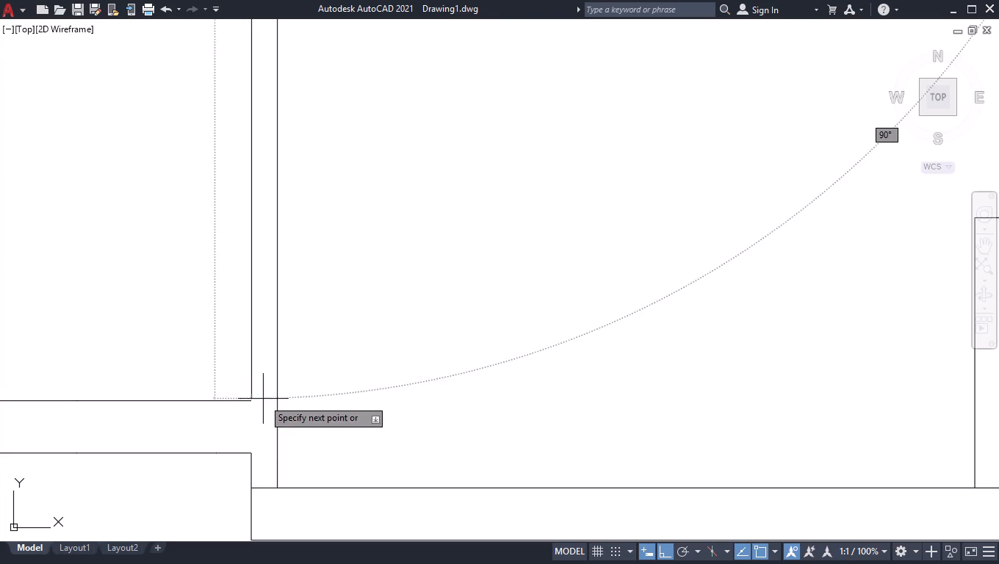
pyautogui.click(253, 398)
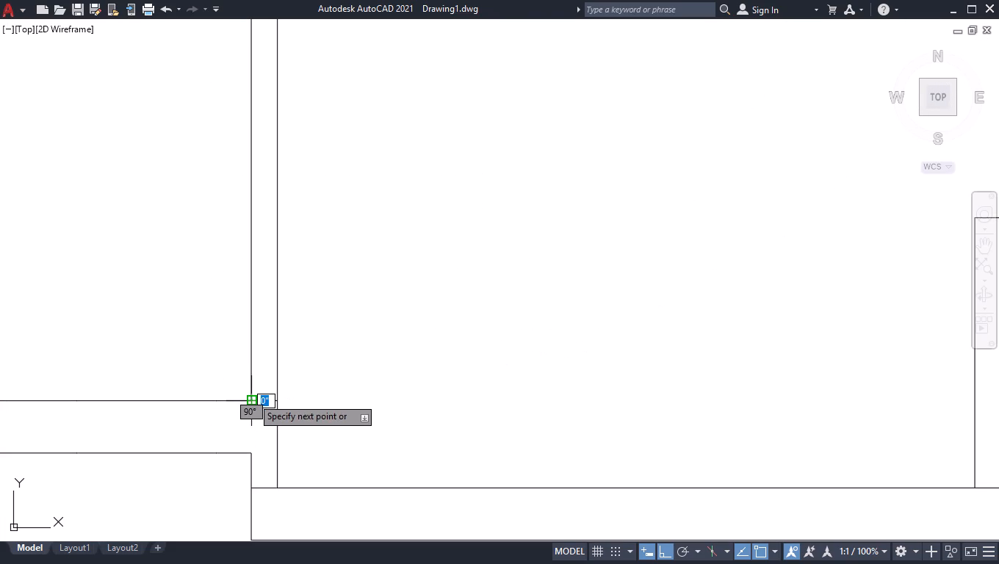
pyautogui.press('Return')
# Measure the width of the door opening north of the new 4.5" wall.
pyautogui.scroll(-2, 343, 416)
pyautogui.scroll(-1, 356, 343)
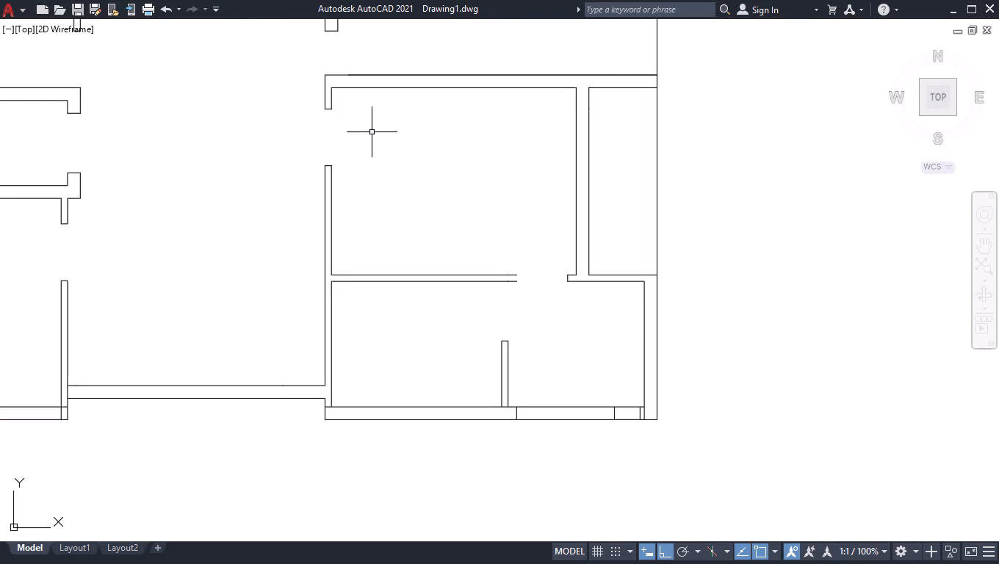
pyautogui.scroll(3, 335, 79)
pyautogui.write('meas')
pyautogui.press('Return')
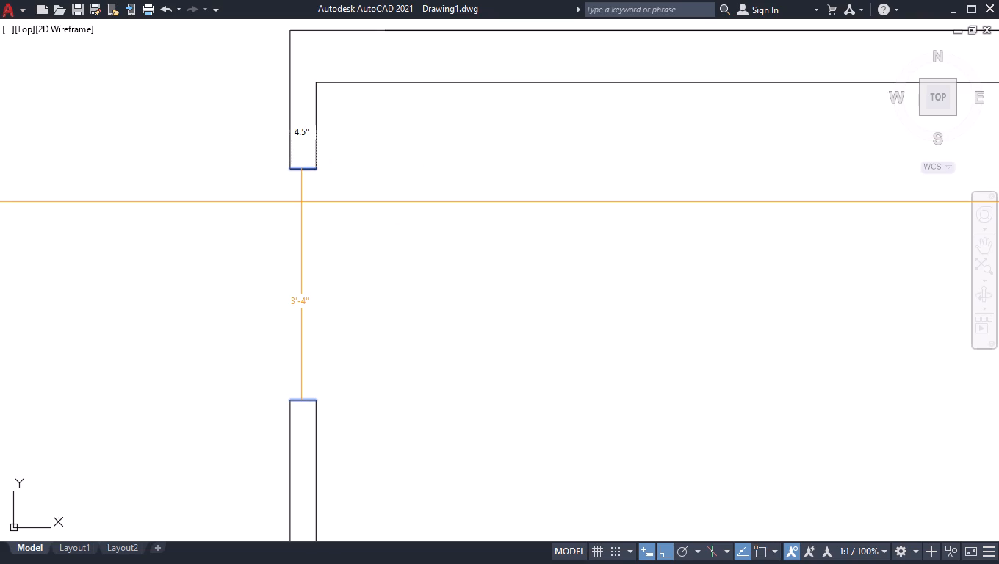
pyautogui.press('Return')
pyautogui.scroll(-2, 579, 314)
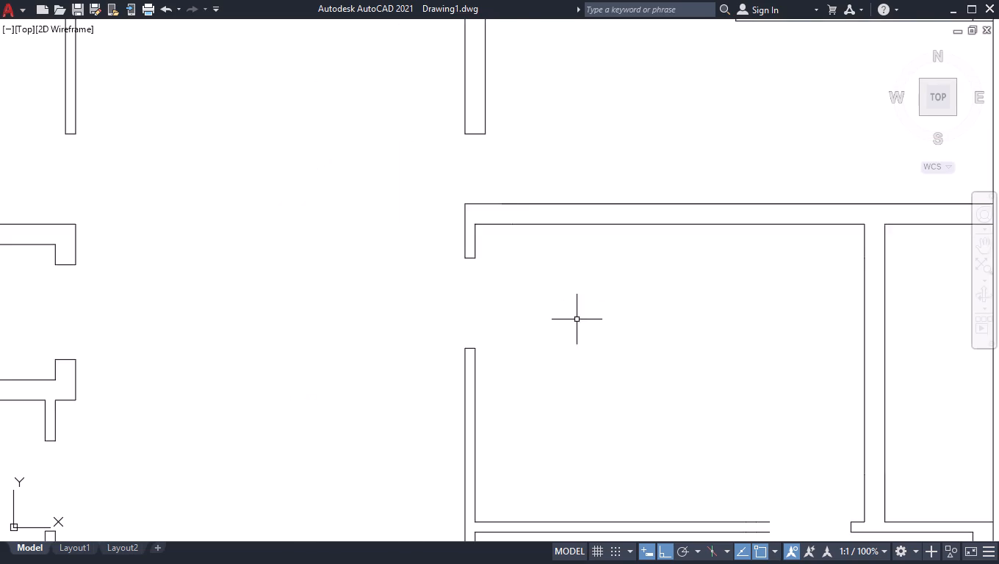
# Close the open east end of the 4.5" partition wall with a line on the west side of the southeast door opening.
pyautogui.scroll(-2, 576, 318)
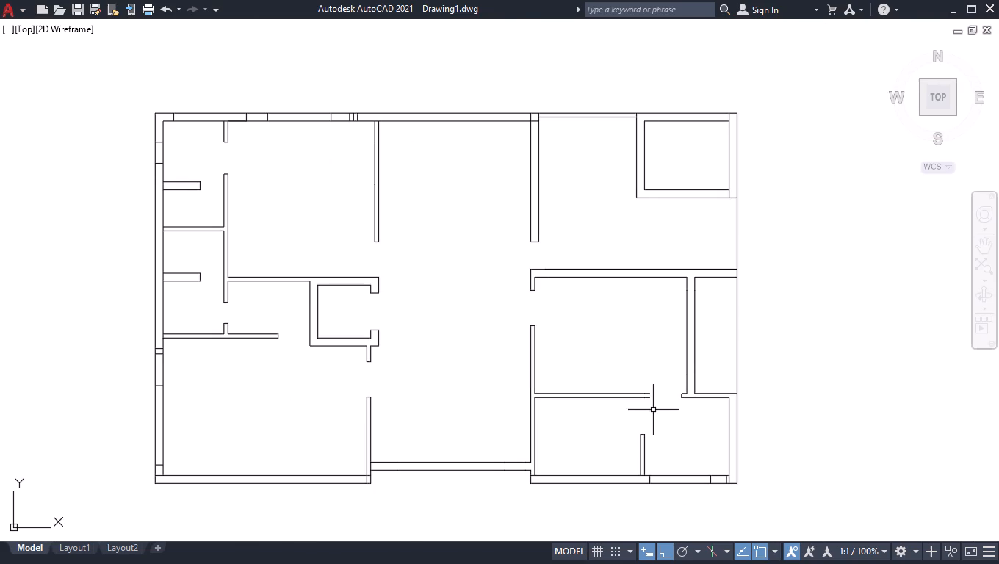
pyautogui.scroll(3, 654, 413)
pyautogui.press('l')
pyautogui.press('Return')
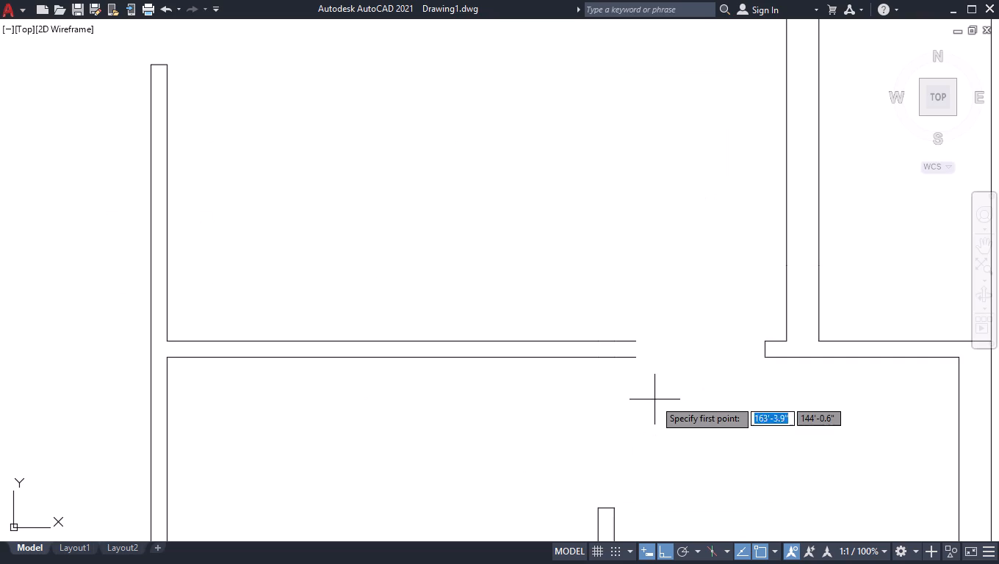
pyautogui.click(638, 341)
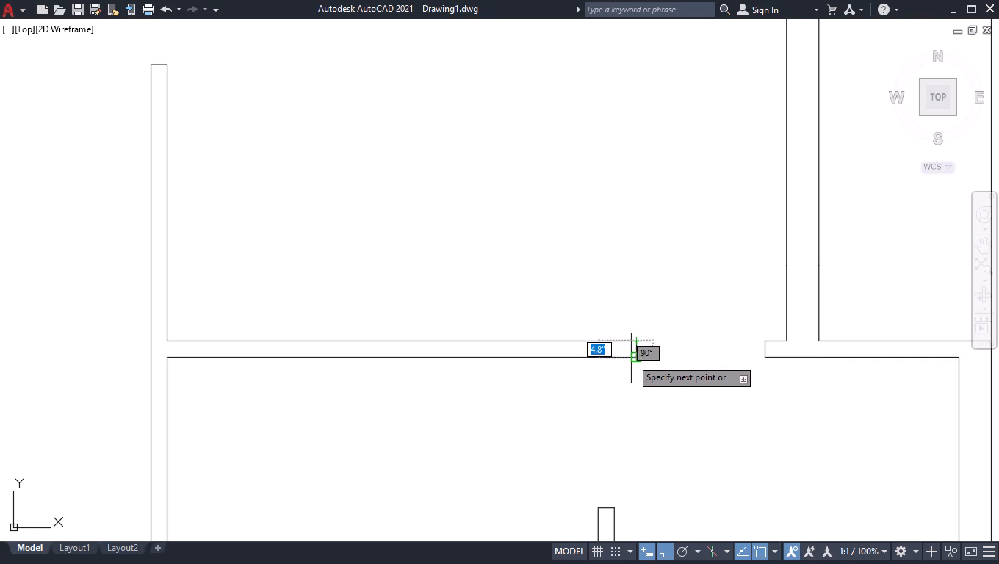
pyautogui.click(635, 360)
pyautogui.press('Return')
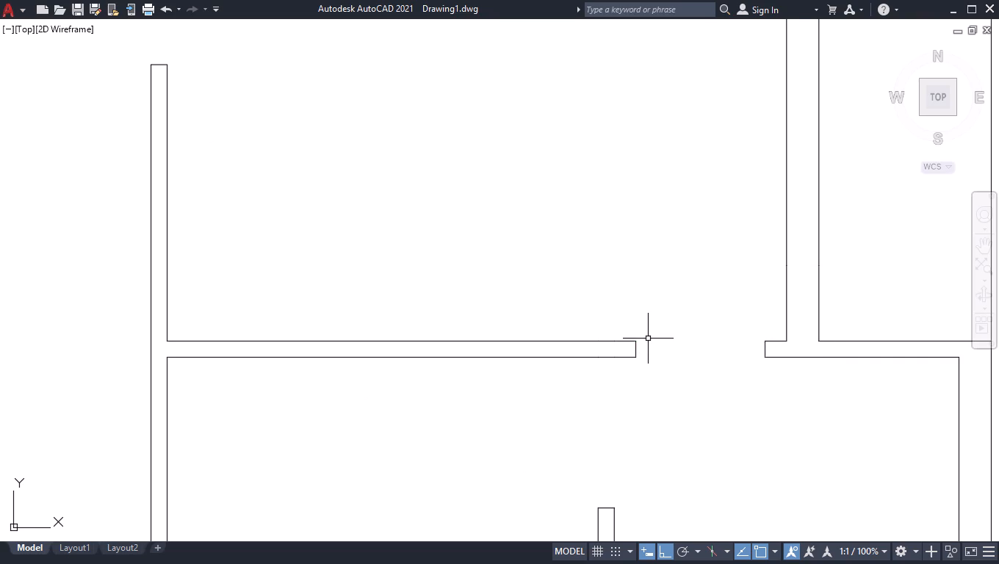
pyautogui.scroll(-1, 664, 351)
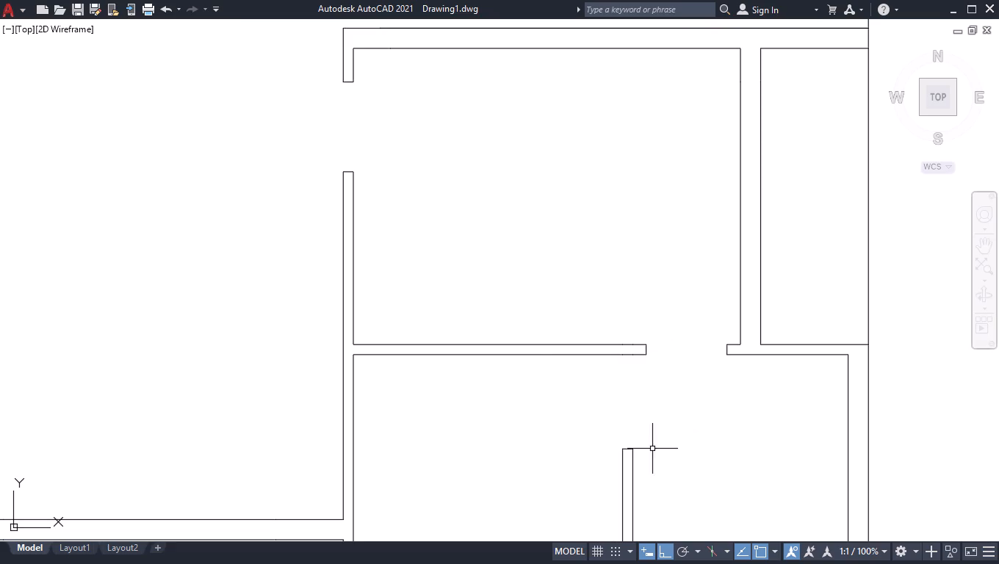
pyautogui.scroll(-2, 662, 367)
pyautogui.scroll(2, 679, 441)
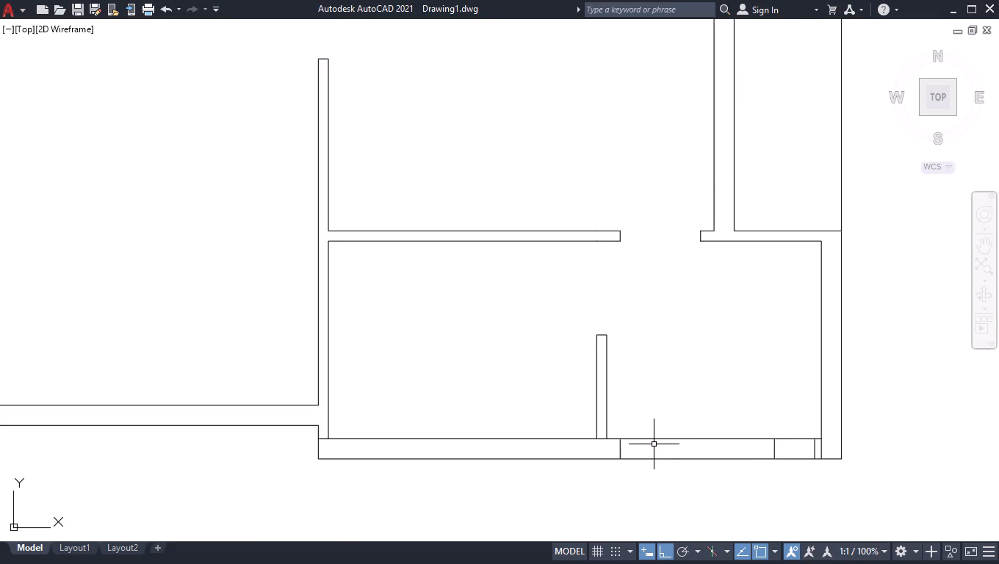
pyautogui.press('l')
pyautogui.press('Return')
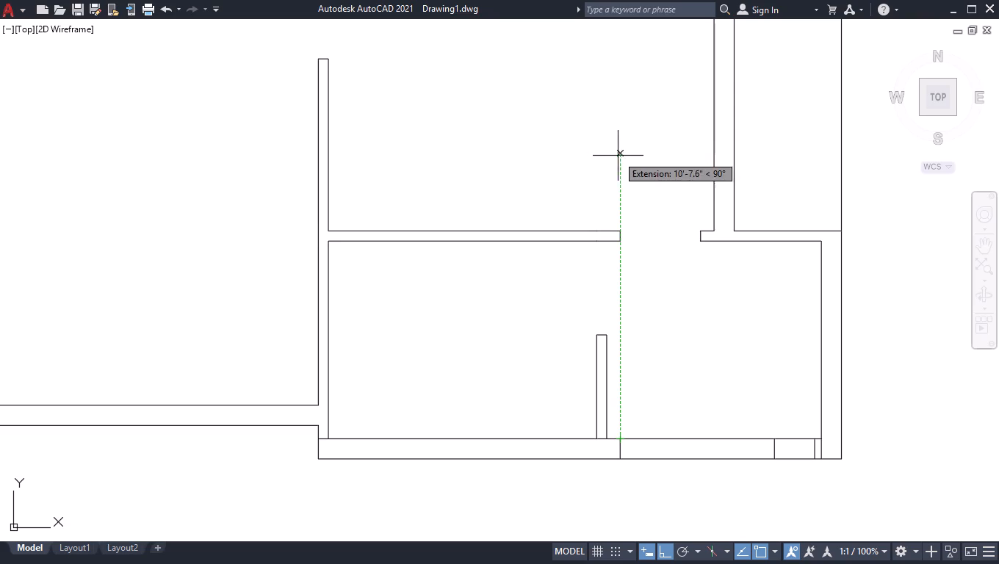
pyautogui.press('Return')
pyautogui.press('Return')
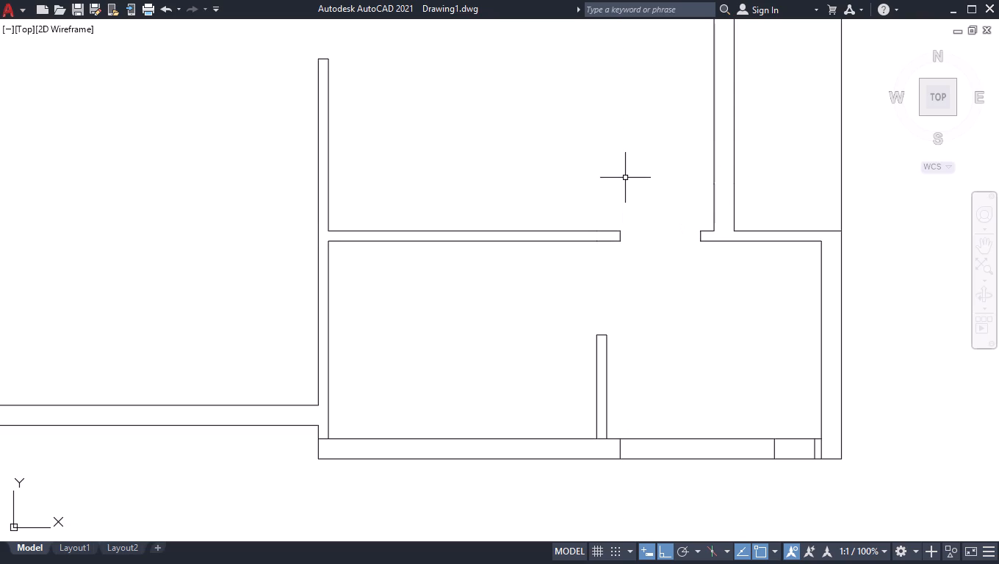
# Draw a wall stub from the partition end's southeast corner: 6" west, 6" south, 4.5" west, and 6" north to the wall.
pyautogui.scroll(4, 620, 219)
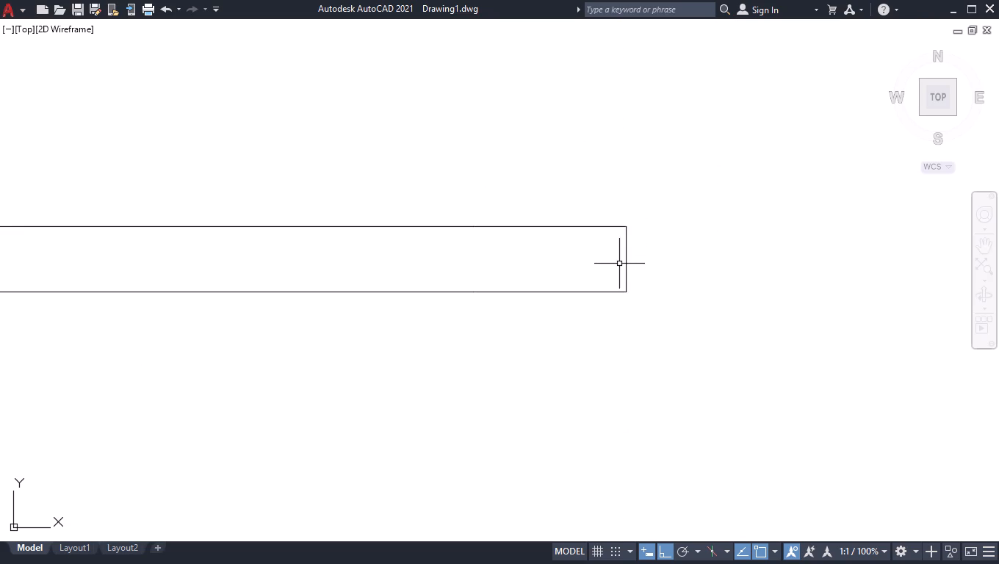
pyautogui.press('l')
pyautogui.press('Return')
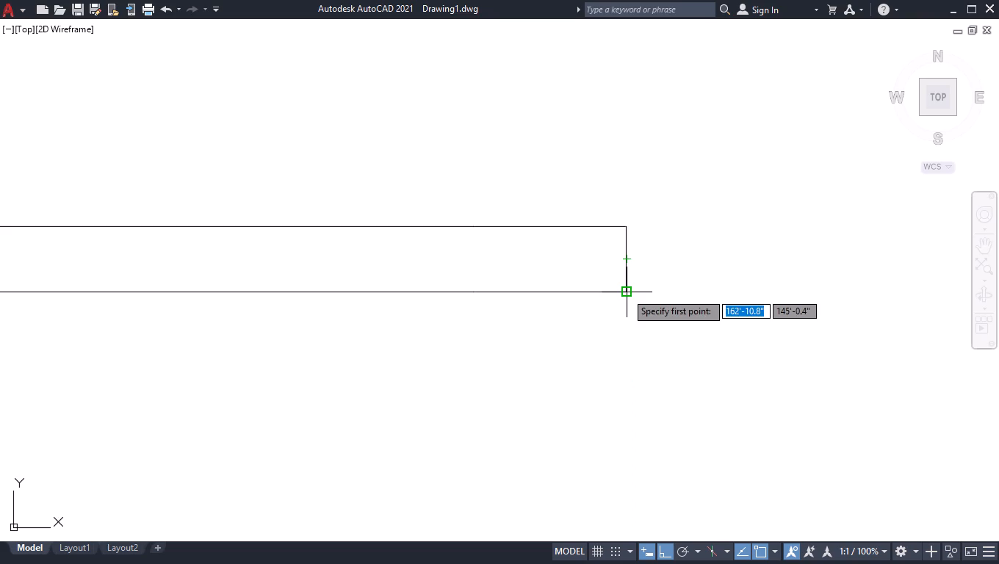
pyautogui.click(626, 292)
pyautogui.press('6')
pyautogui.press('Return')
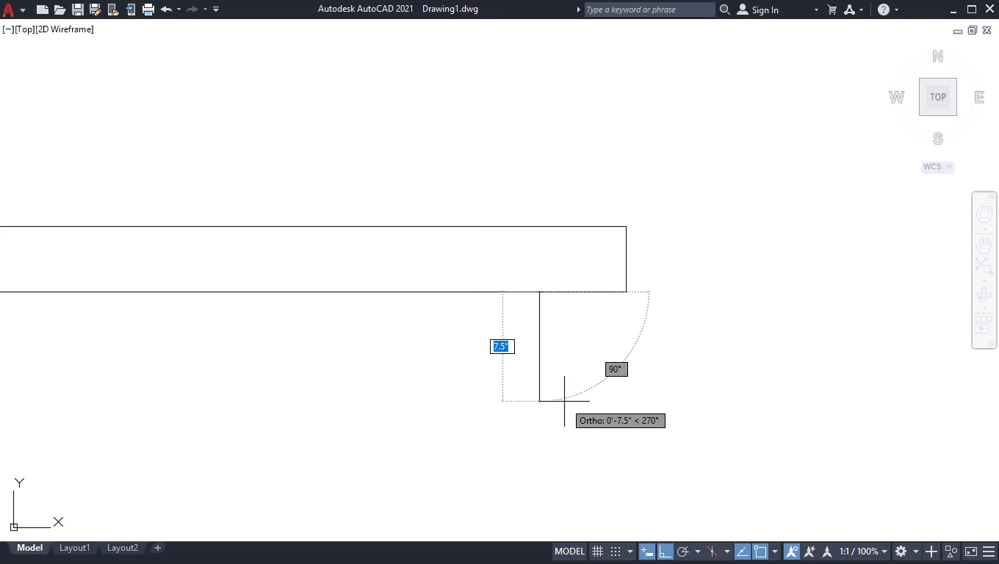
pyautogui.press('6')
pyautogui.press('Return')
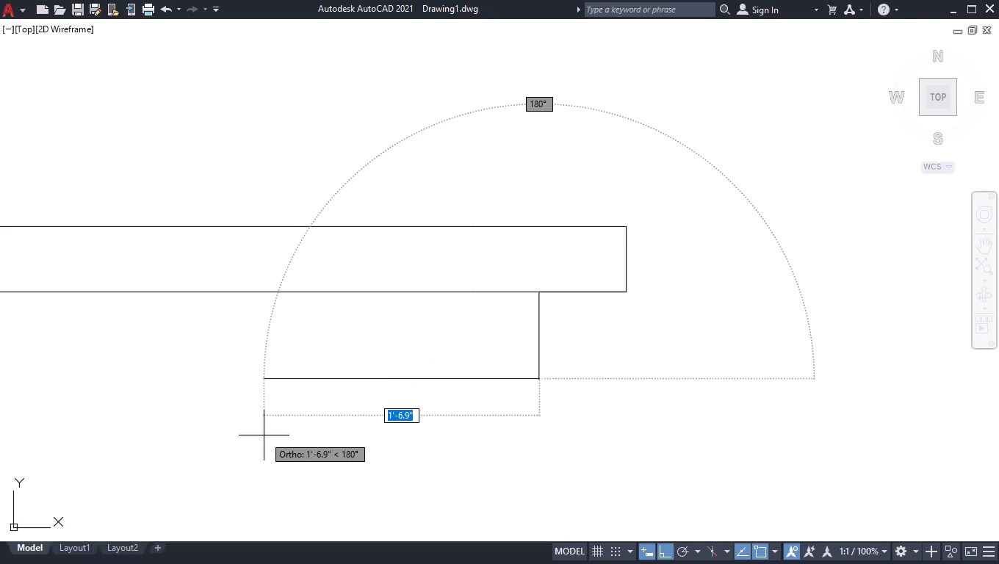
pyautogui.write('4.5')
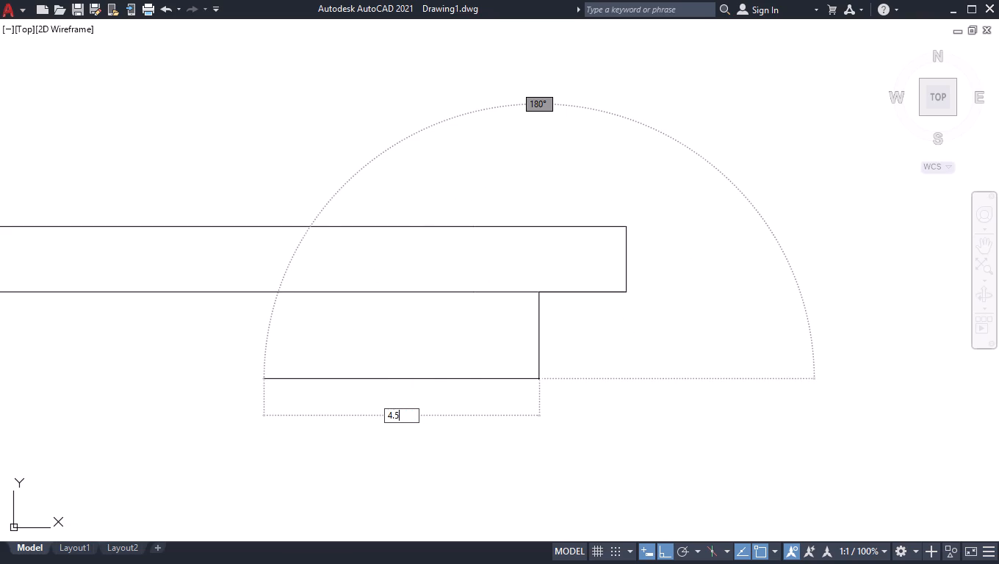
pyautogui.press('Return')
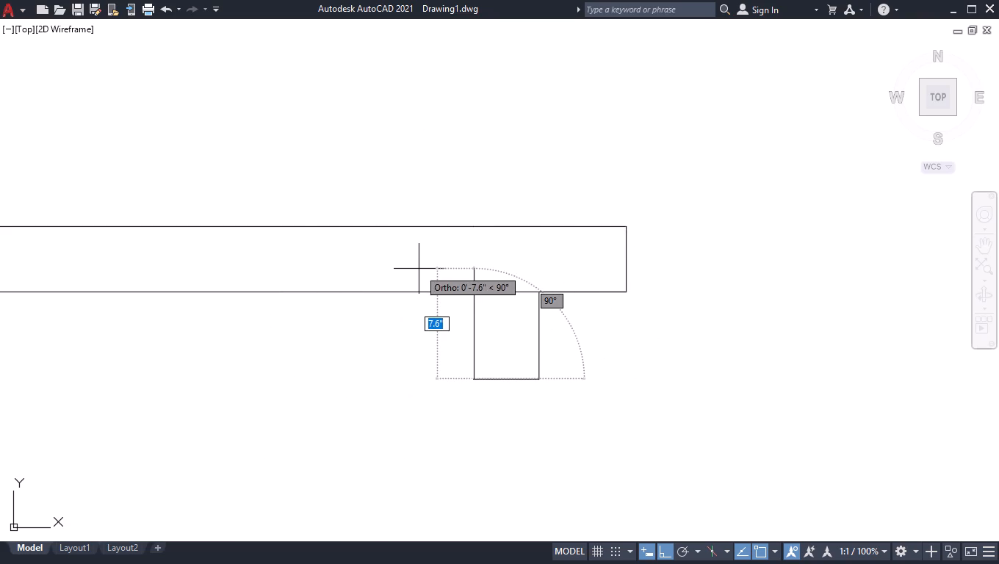
pyautogui.press('6')
pyautogui.press('Return')
pyautogui.press('Return')
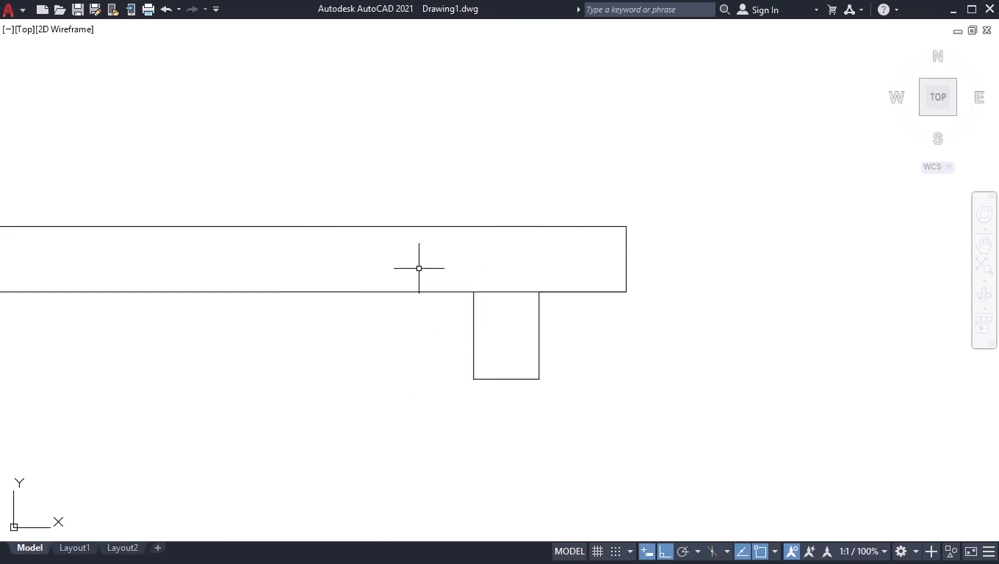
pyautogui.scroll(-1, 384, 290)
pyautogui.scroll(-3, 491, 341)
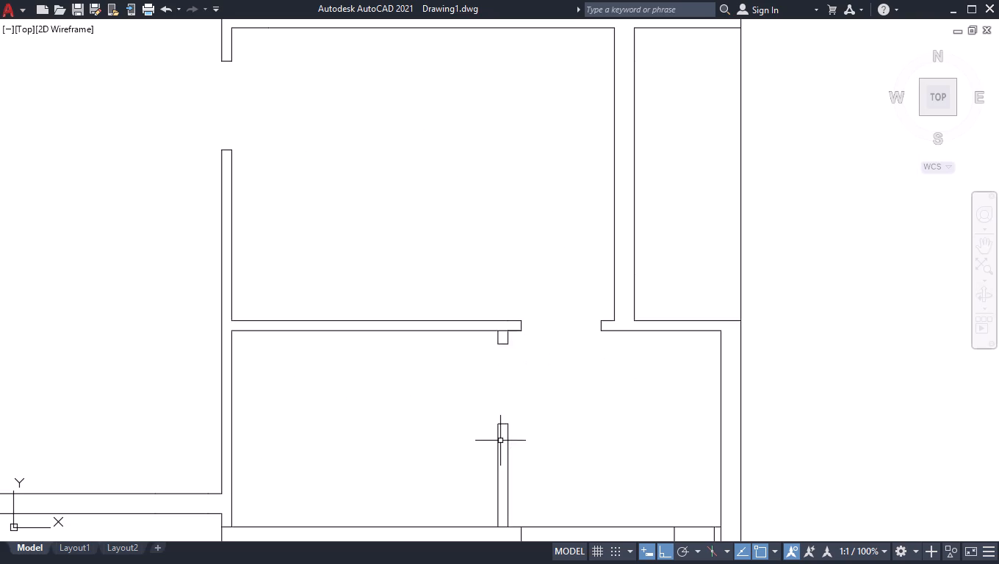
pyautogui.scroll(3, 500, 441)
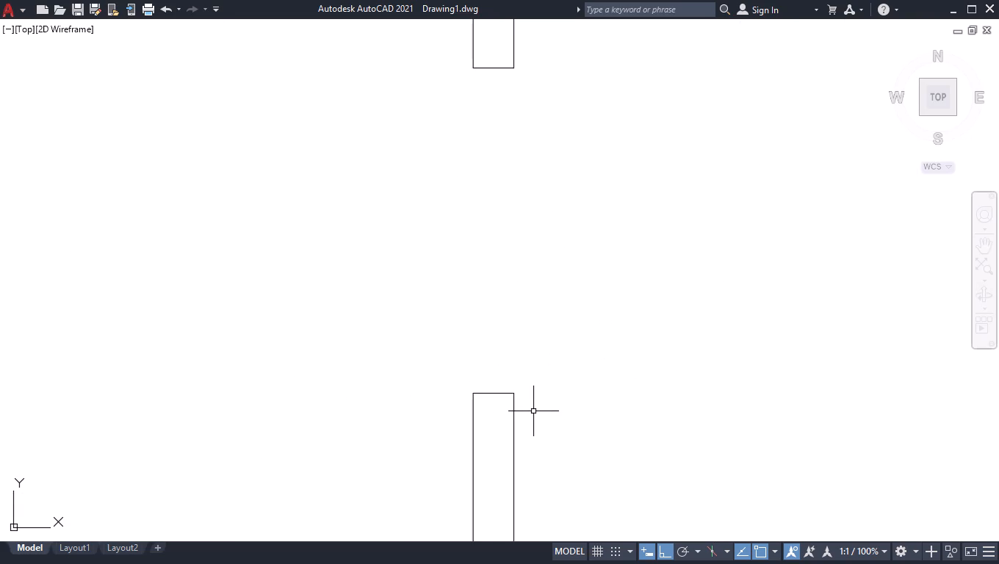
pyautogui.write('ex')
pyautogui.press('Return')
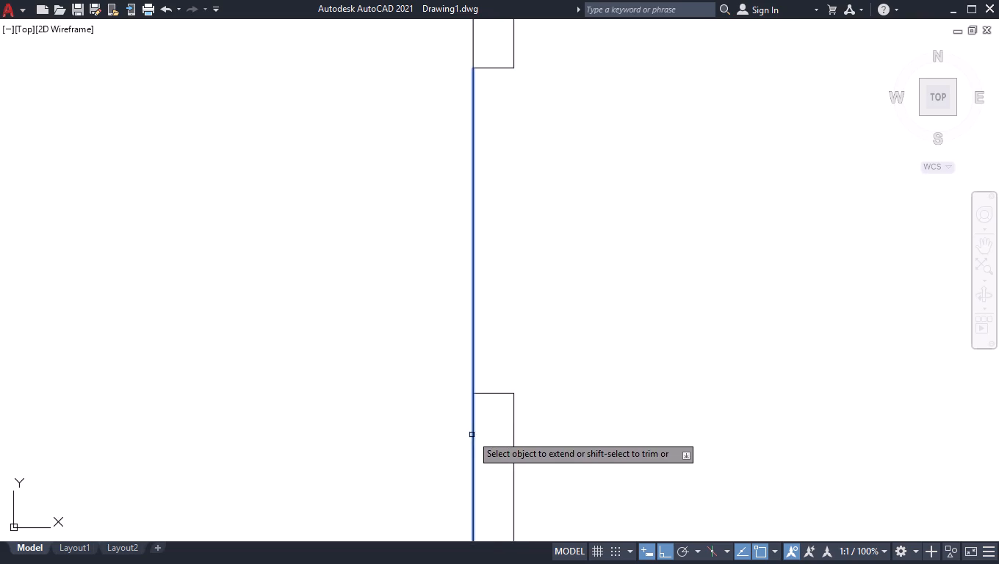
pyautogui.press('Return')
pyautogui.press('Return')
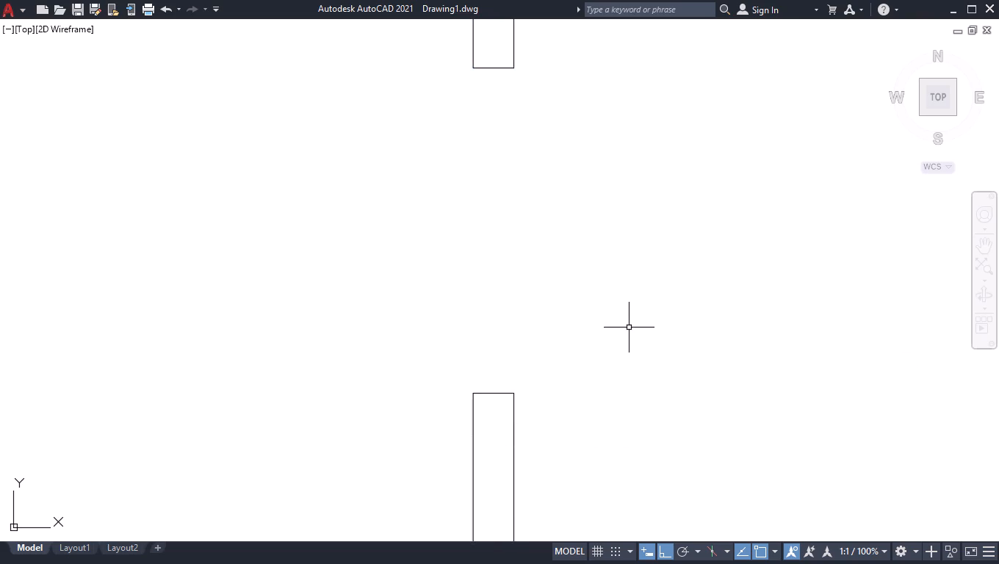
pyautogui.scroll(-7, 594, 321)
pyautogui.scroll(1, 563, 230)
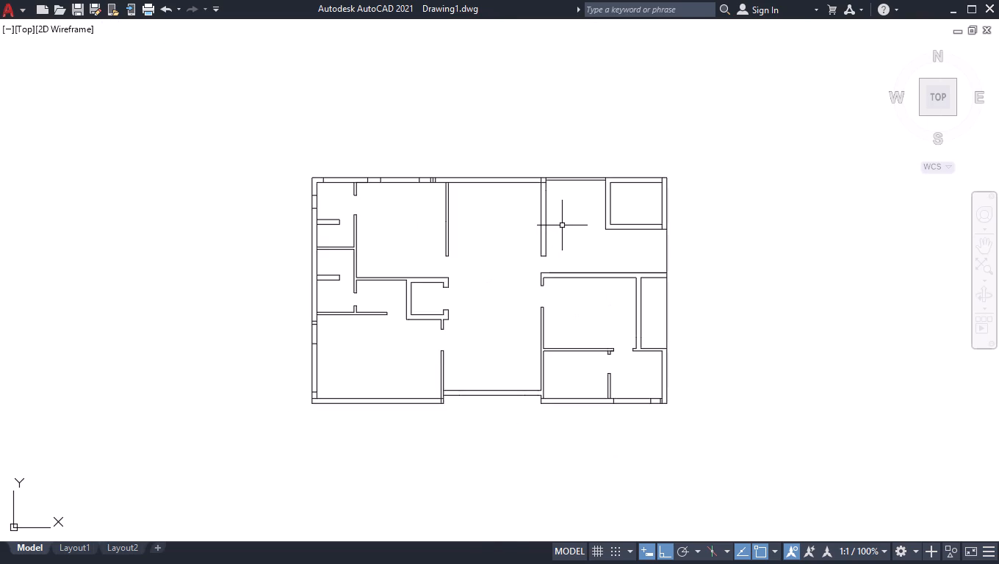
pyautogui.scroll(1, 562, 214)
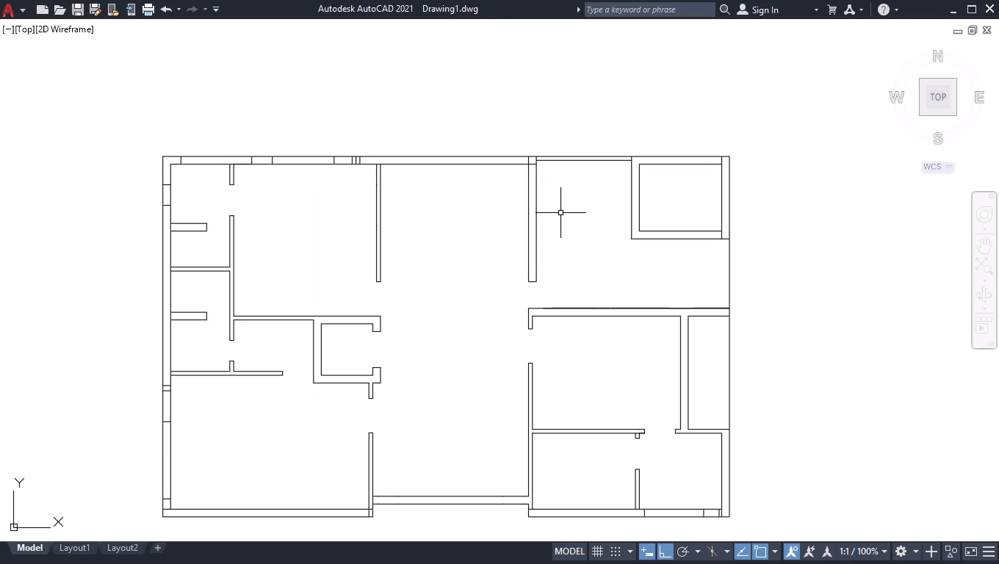
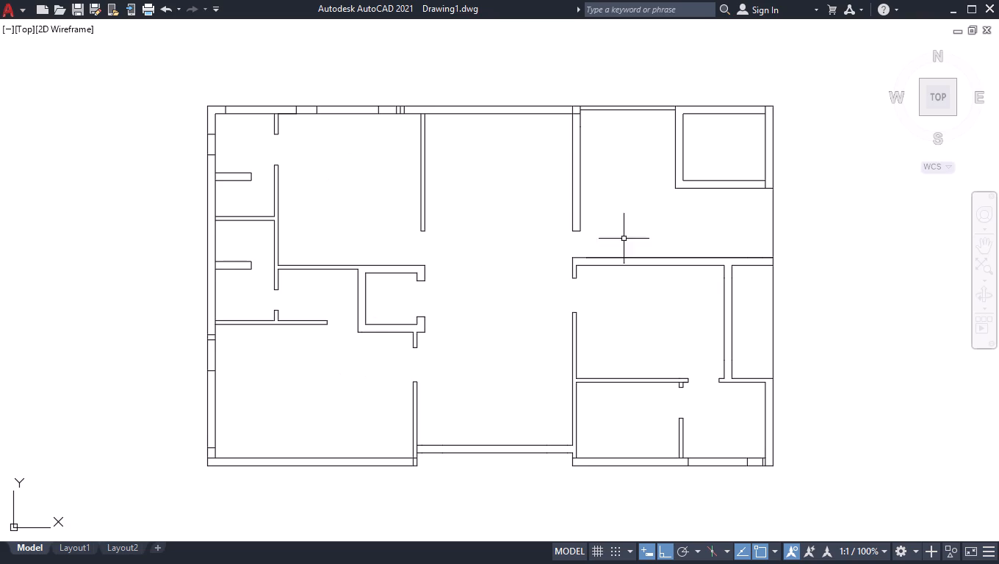
# Delete the overlapping line segments along the north face of the horizontal wall above the southeast rooms.
pyautogui.scroll(2, 753, 256)
pyautogui.click(790, 258)
pyautogui.click(763, 261)
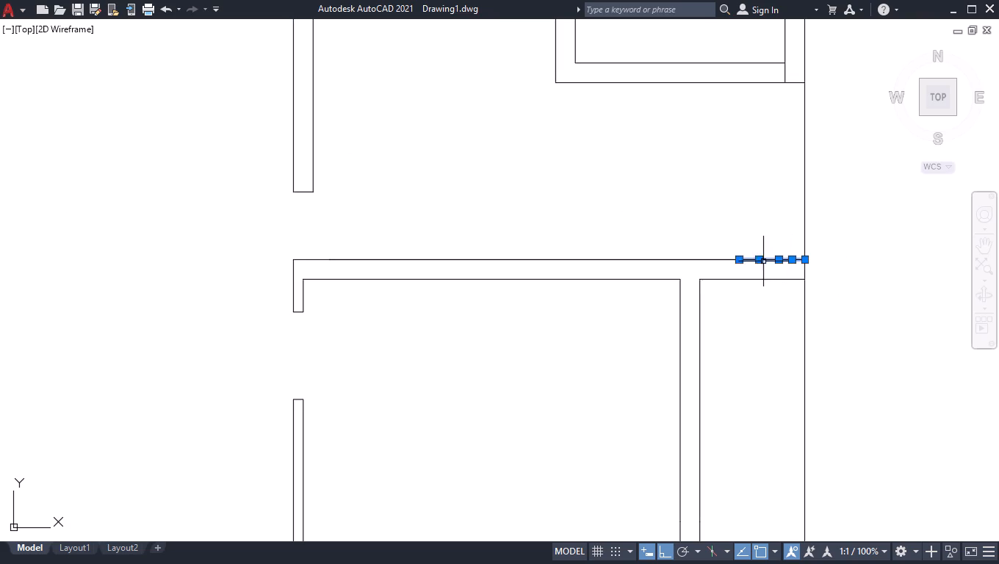
pyautogui.click(685, 258)
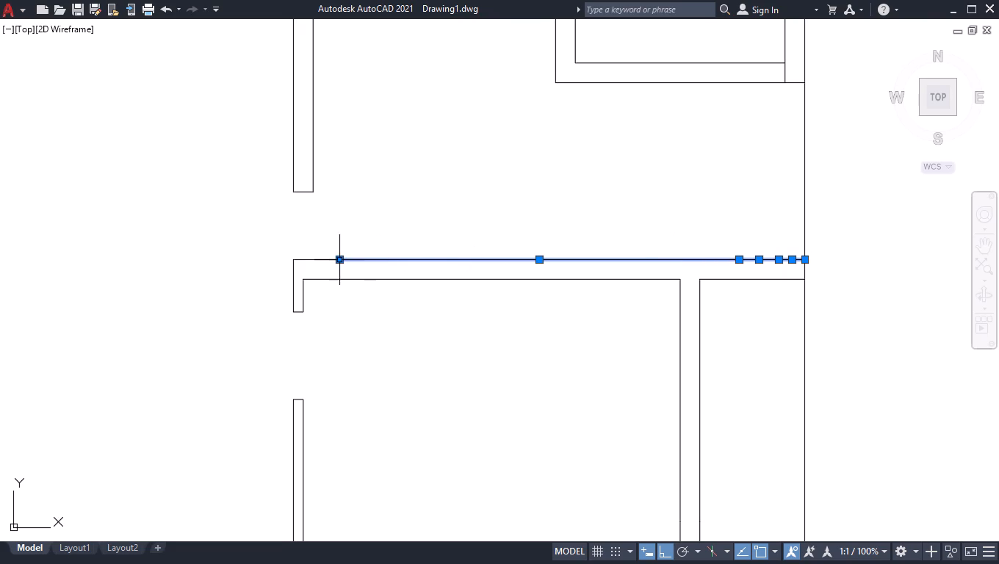
pyautogui.click(322, 258)
pyautogui.press('Delete')
# Extend the remaining north-face line of that wall west to the wall's northwest corner.
pyautogui.write('ex')
pyautogui.press('Return')
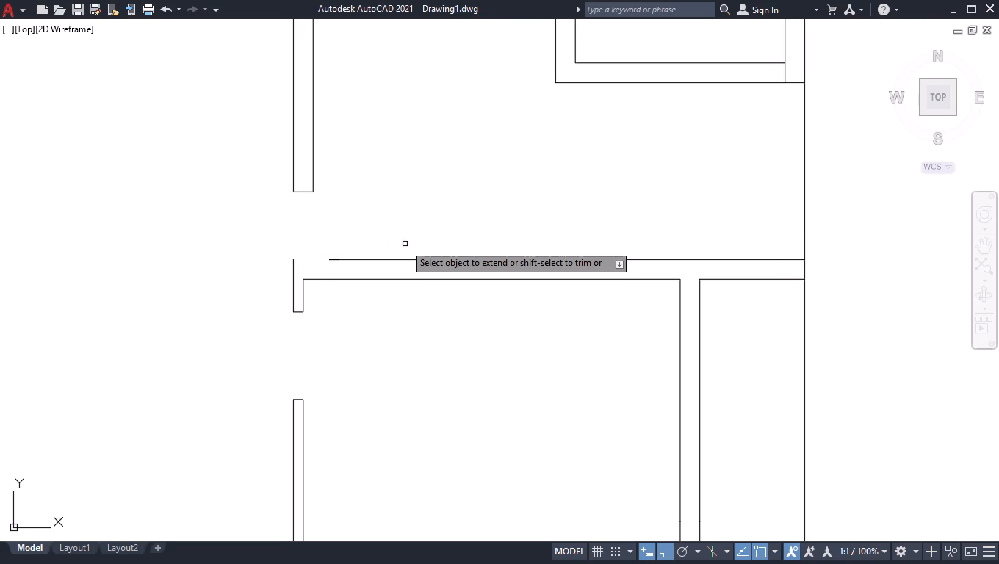
pyautogui.click(345, 258)
pyautogui.press('Return')
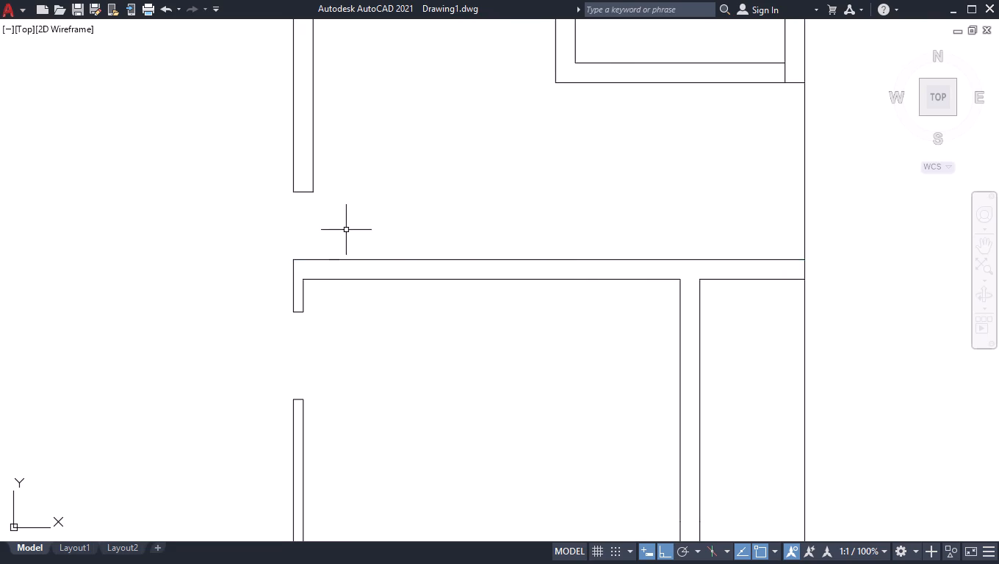
# Measure the clear width between the two vertical walls of the central hall at the north exterior wall.
pyautogui.scroll(-2, 445, 270)
pyautogui.scroll(-1, 571, 242)
pyautogui.scroll(1, 200, 260)
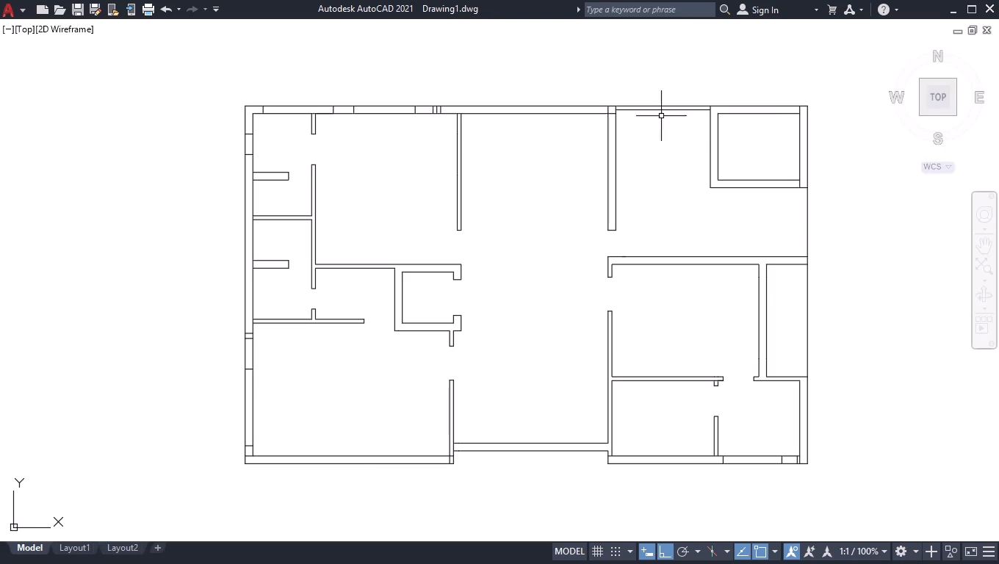
pyautogui.scroll(2, 597, 96)
pyautogui.write('meas')
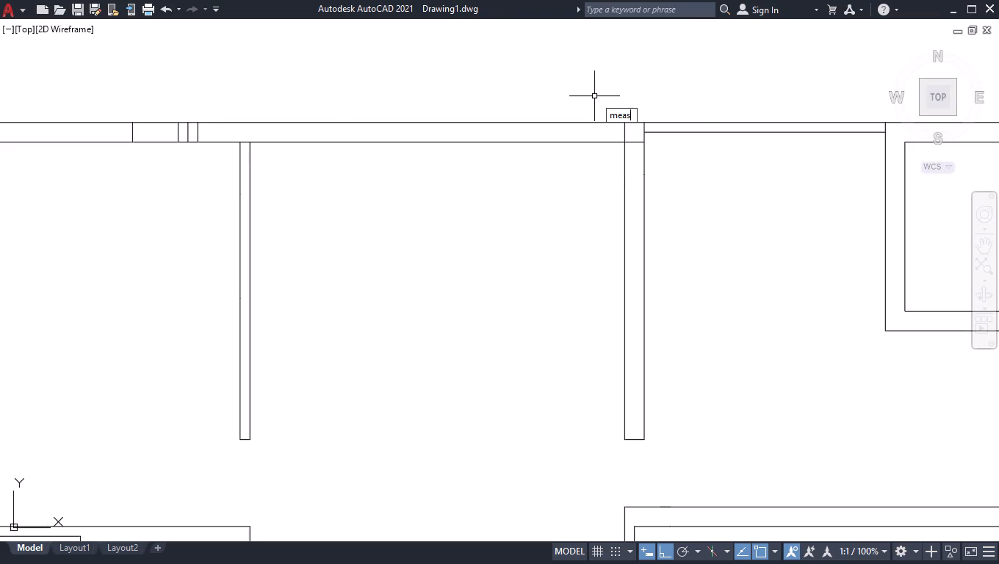
pyautogui.press('Return')
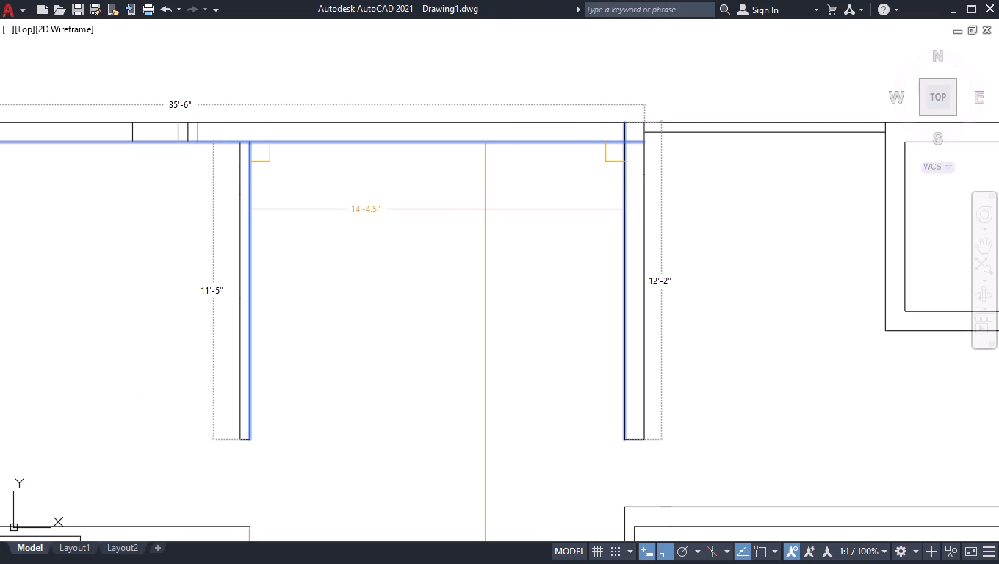
pyautogui.press('Return')
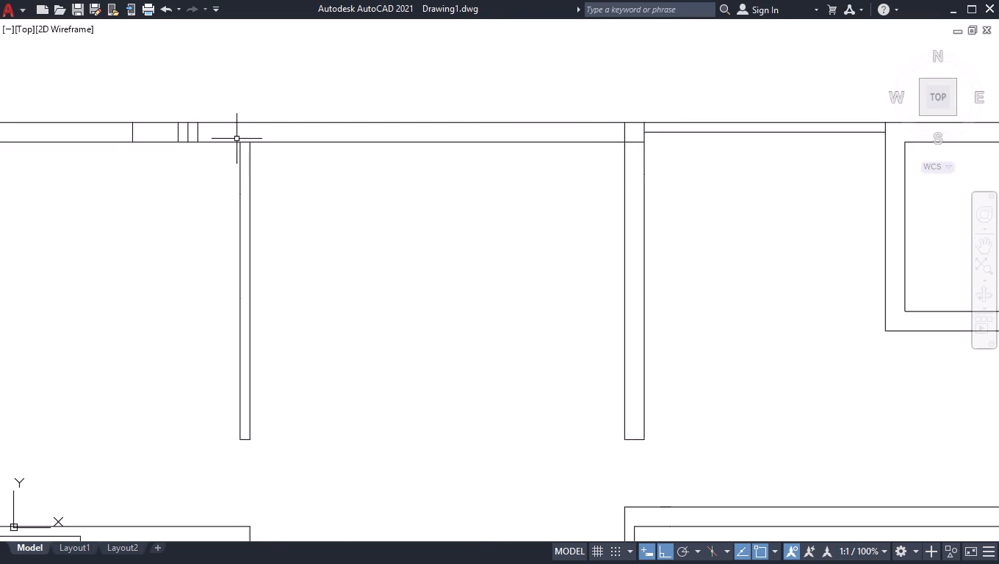
# Extend the east face of the central hall's western partition north to the exterior wall's outer line.
pyautogui.scroll(2, 237, 137)
pyautogui.write('ex')
pyautogui.press('Return')
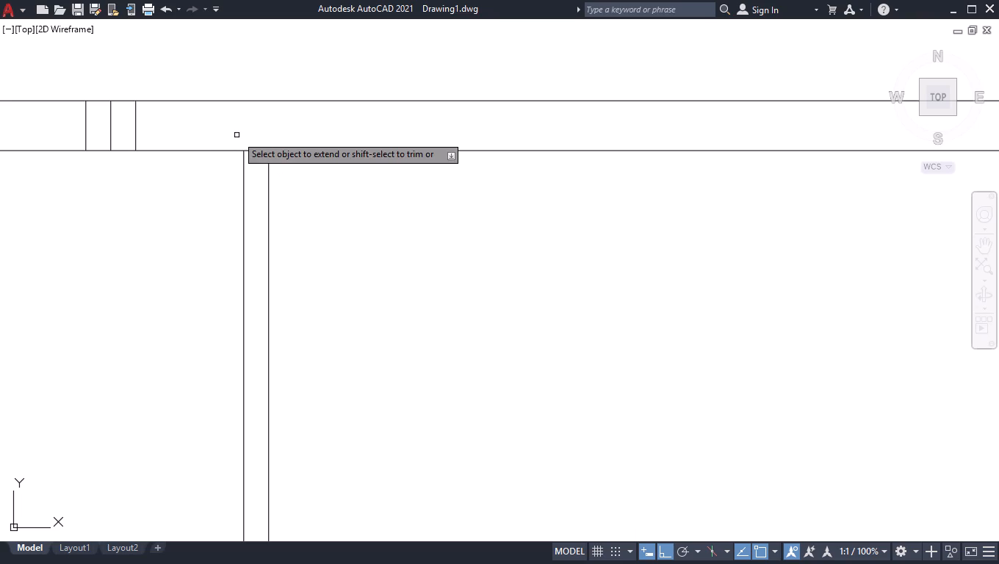
pyautogui.click(270, 176)
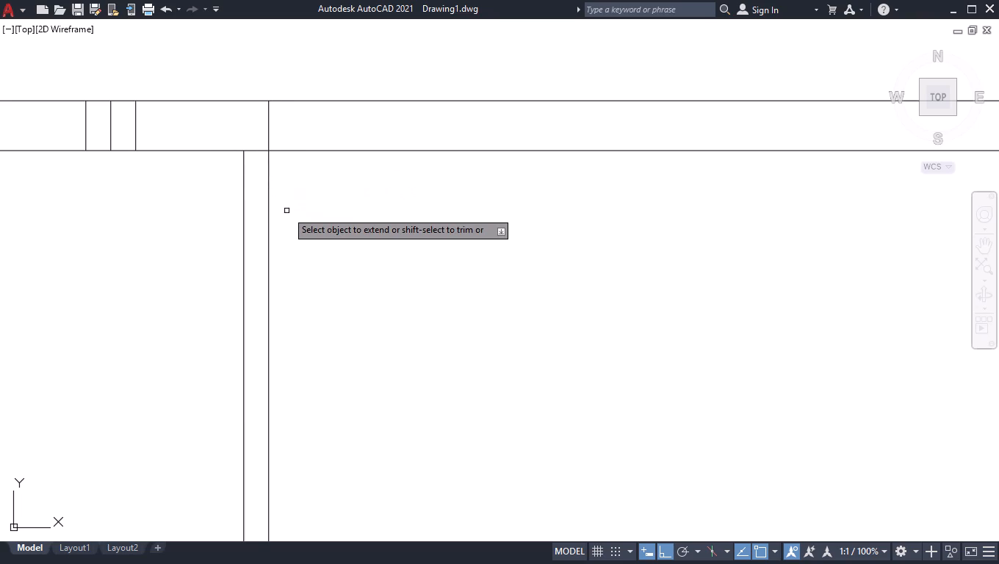
pyautogui.press('Return')
# Break the north exterior wall's inner-face line at the central hall's western partition face and at its eastern wall face.
pyautogui.scroll(-1, 310, 200)
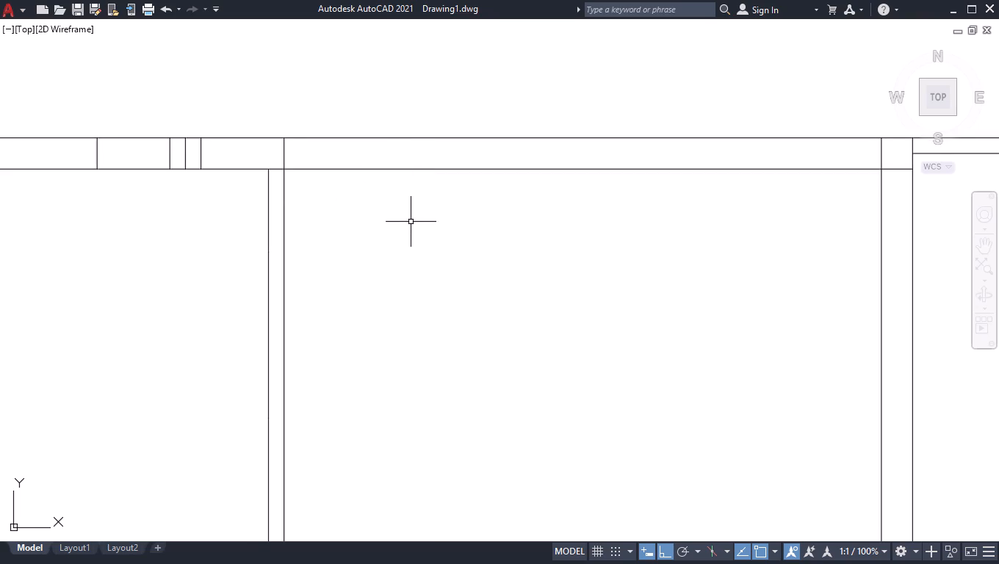
pyautogui.write('br')
pyautogui.press('Down')
pyautogui.press('Return')
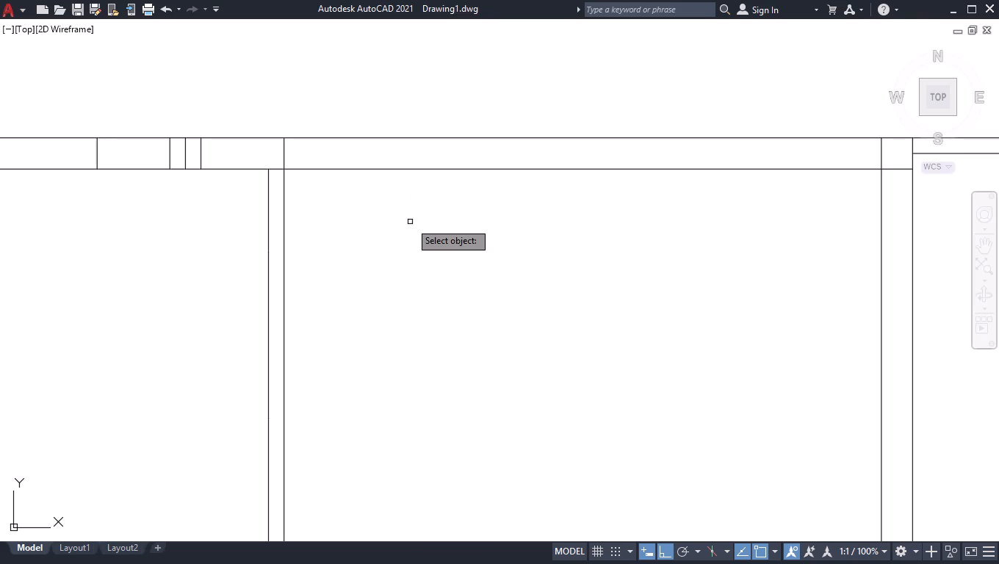
pyautogui.click(293, 170)
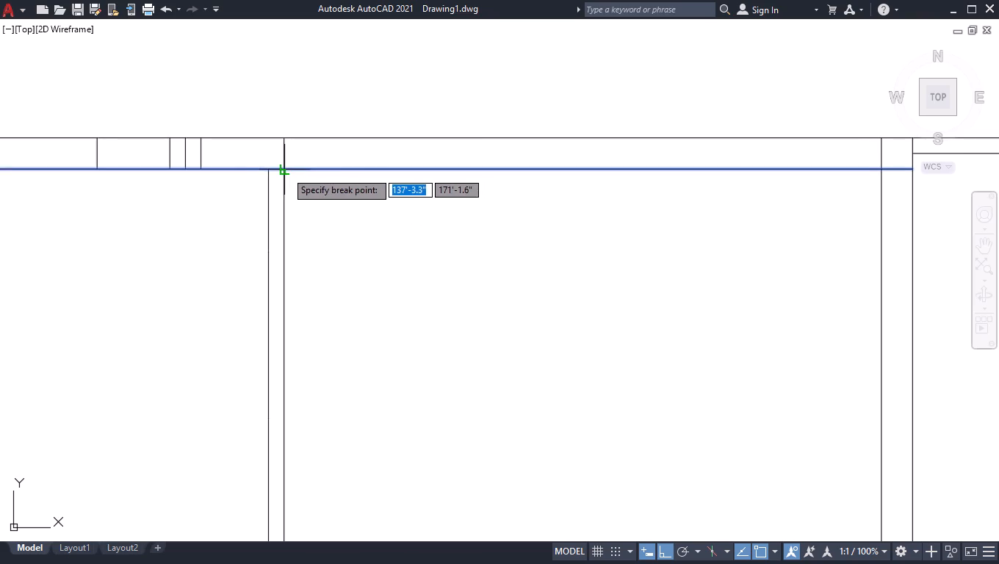
pyautogui.click(285, 171)
pyautogui.press('space')
pyautogui.click(688, 167)
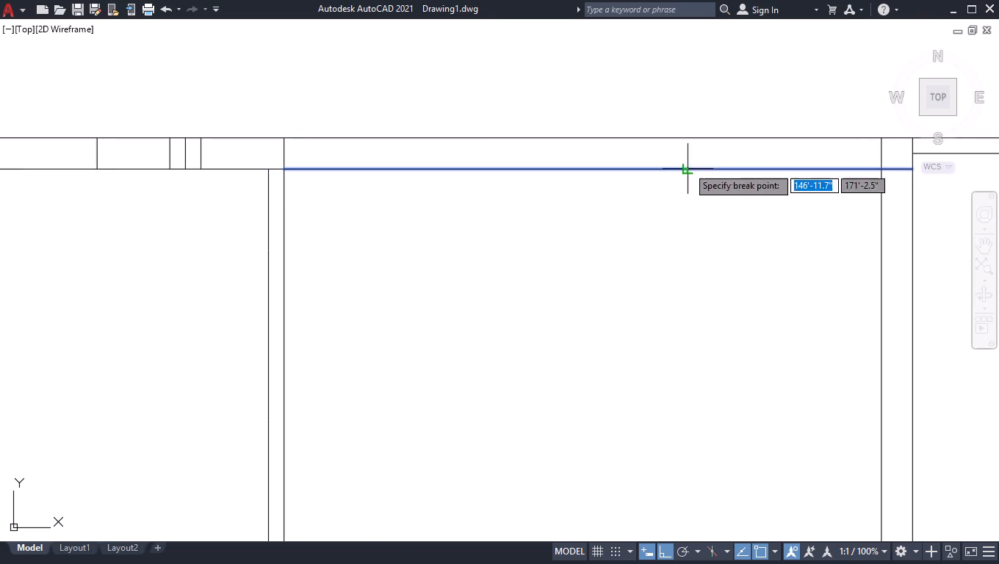
pyautogui.click(885, 172)
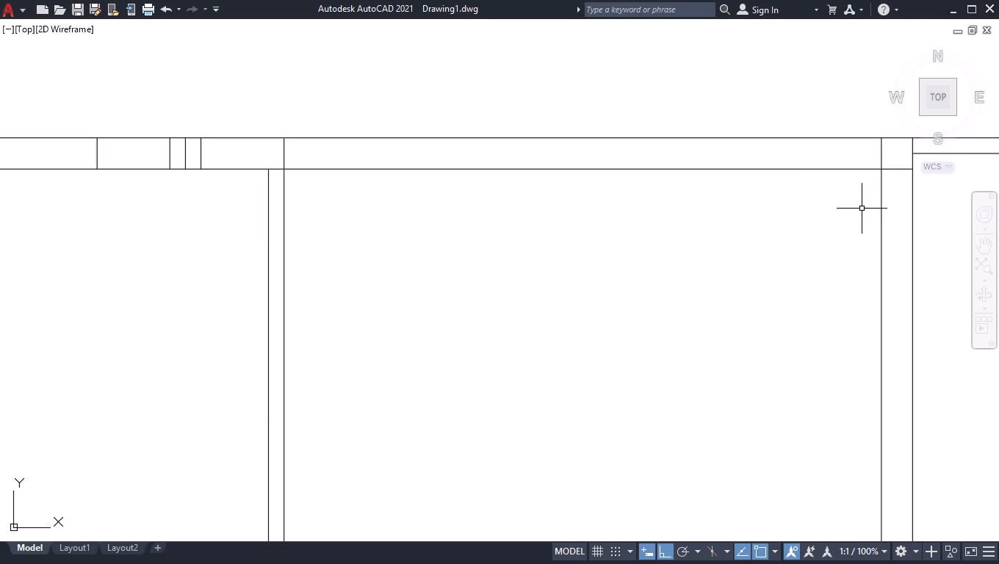
# Offset the central hall's segment of the north wall's inner-face line 8' south.
pyautogui.write('off')
pyautogui.press('Return')
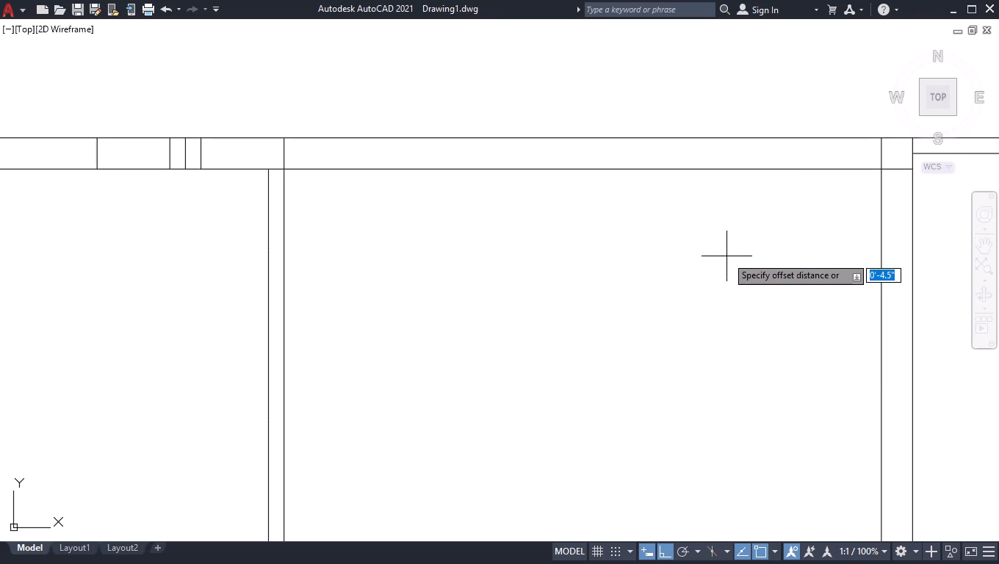
pyautogui.press('8')
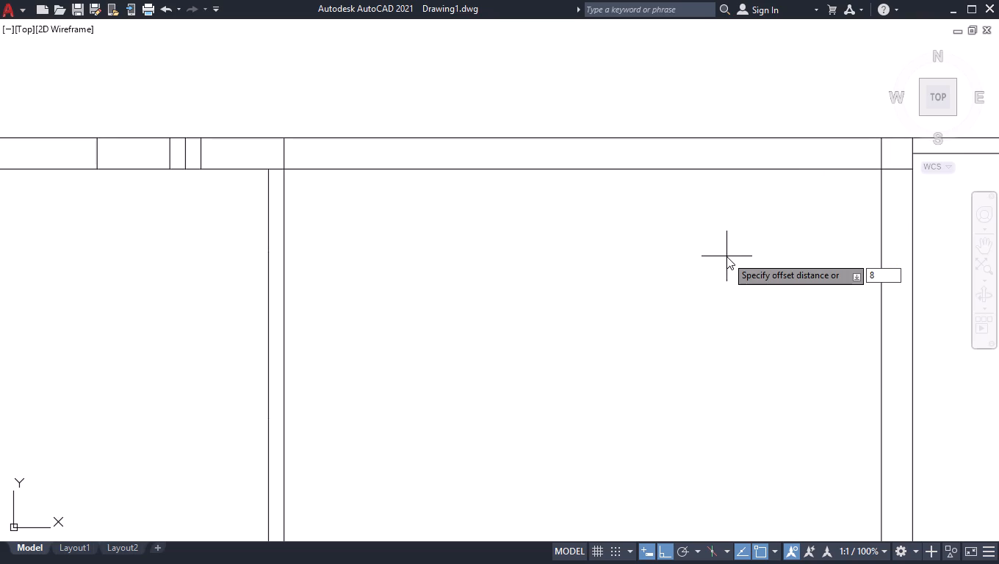
pyautogui.press("'")
pyautogui.press('Return')
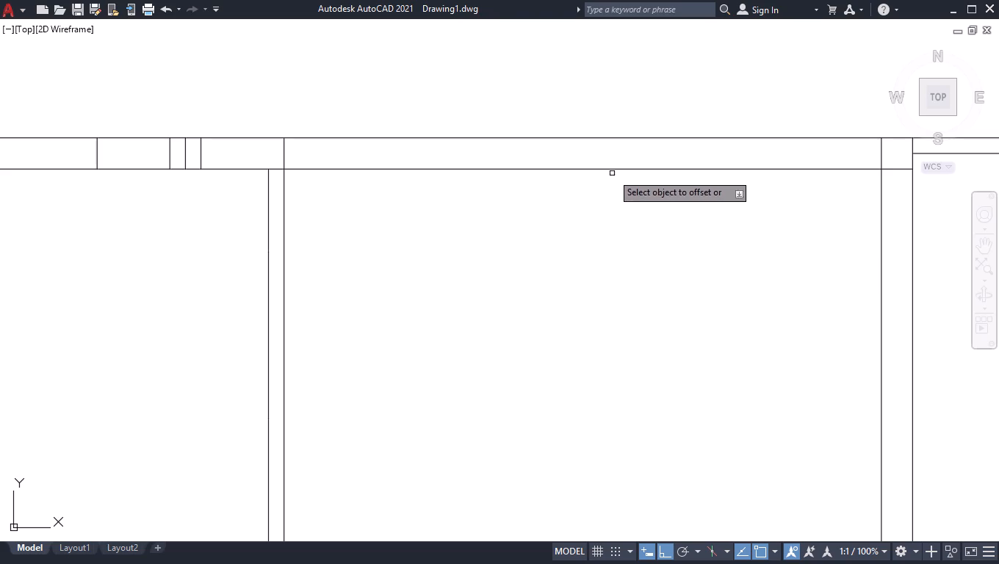
pyautogui.click(609, 166)
pyautogui.click(595, 168)
pyautogui.click(569, 348)
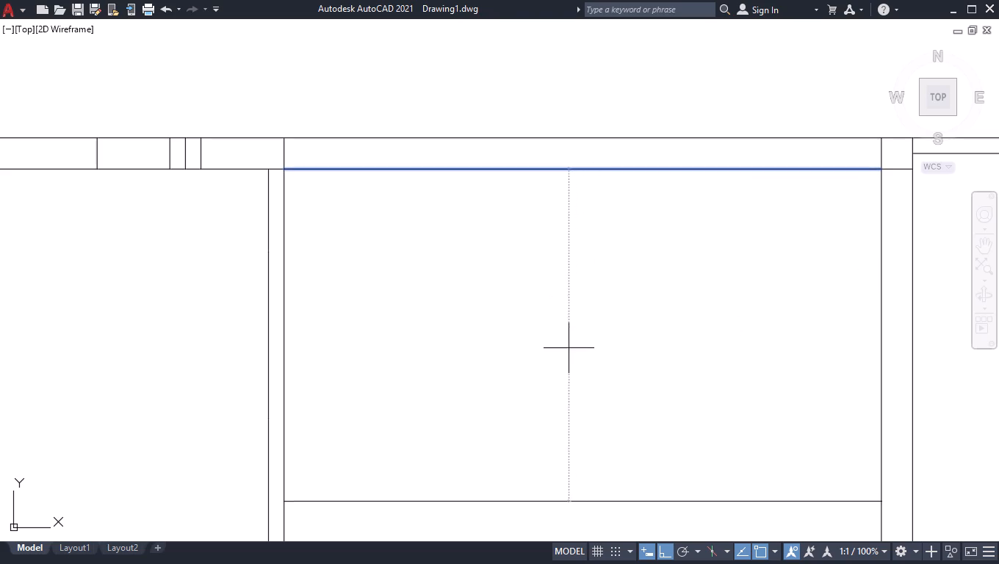
pyautogui.press('Return')
# Offset the new horizontal line across the central hall 6" south.
pyautogui.scroll(-2, 560, 347)
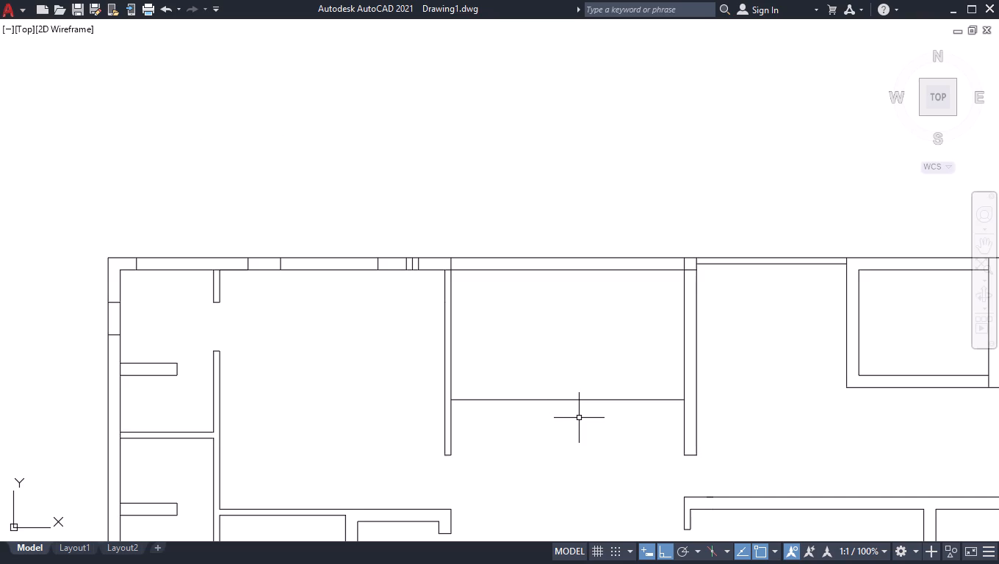
pyautogui.press('space')
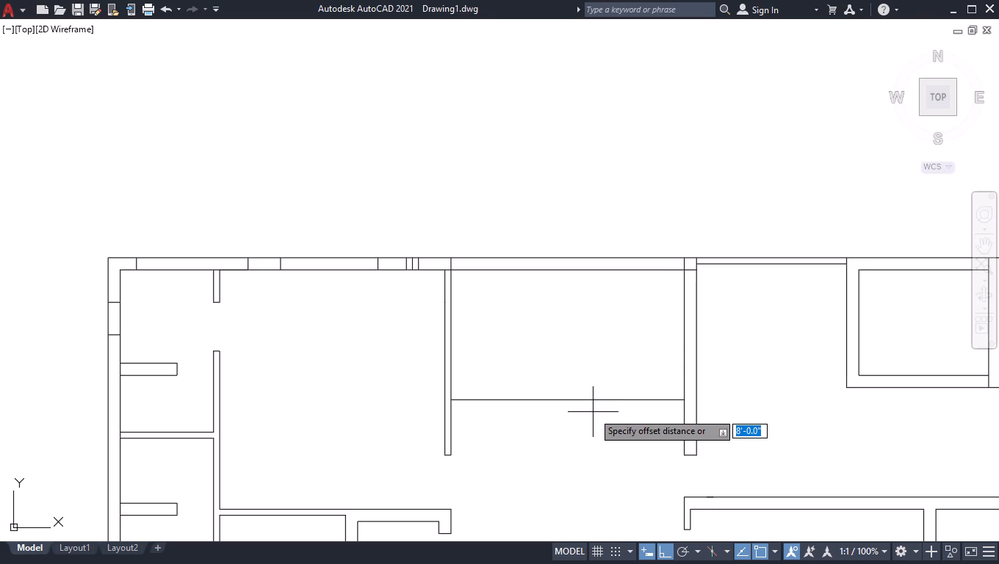
pyautogui.press('6')
pyautogui.press('Return')
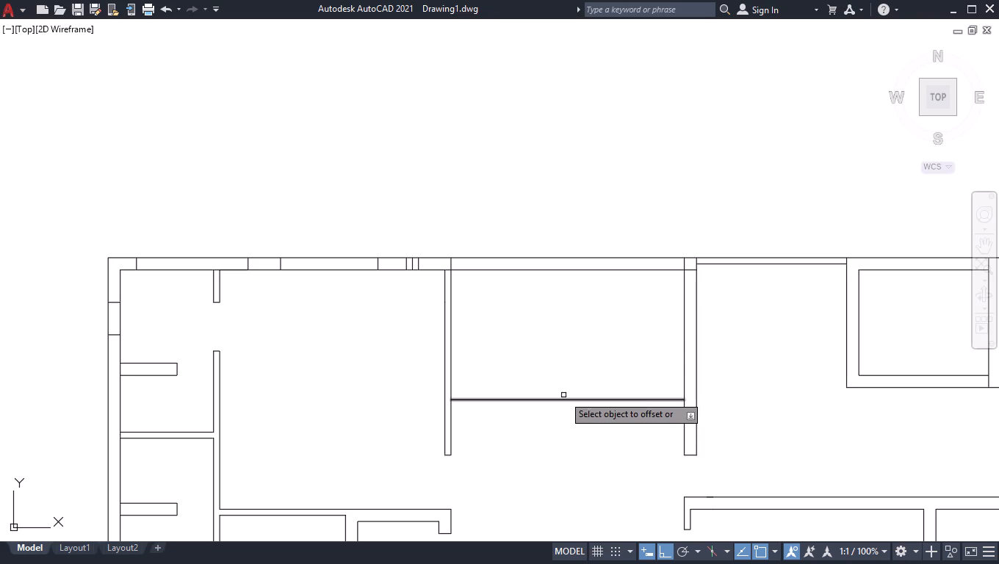
pyautogui.click(563, 399)
pyautogui.click(563, 444)
pyautogui.press('Return')
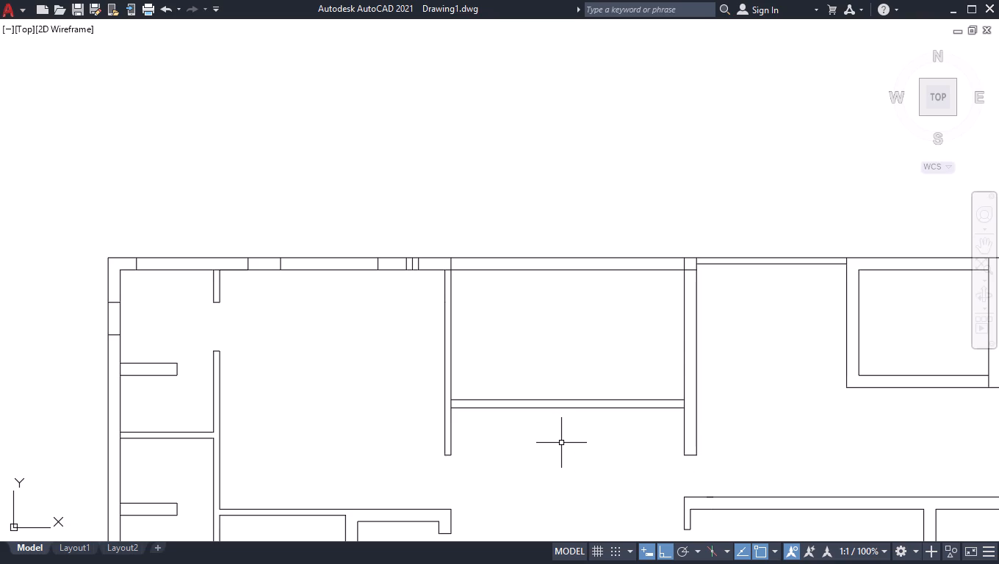
# Delete the three closely spaced short lines across the north exterior wall, just west of the central hall's partition.
pyautogui.scroll(-1, 524, 419)
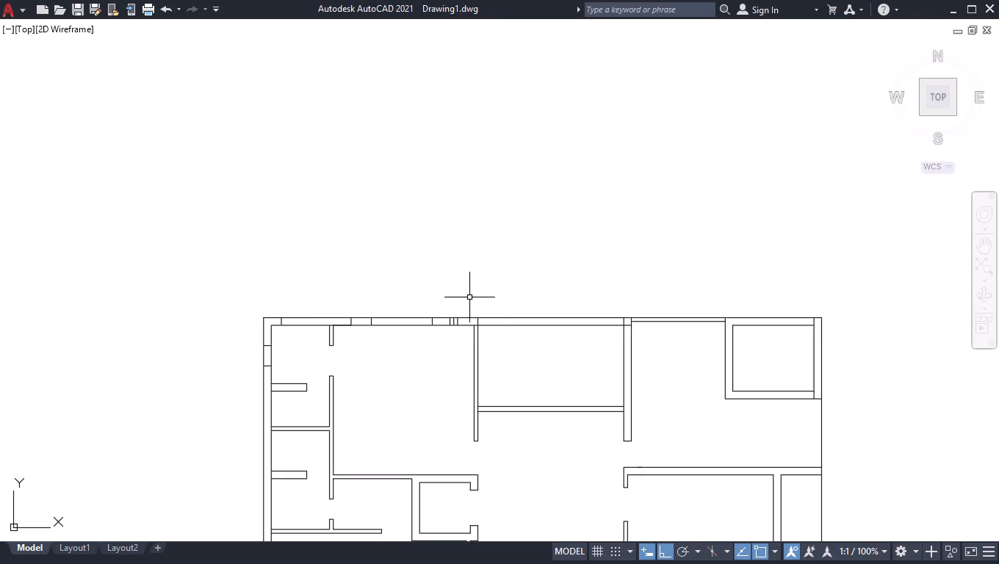
pyautogui.scroll(3, 464, 317)
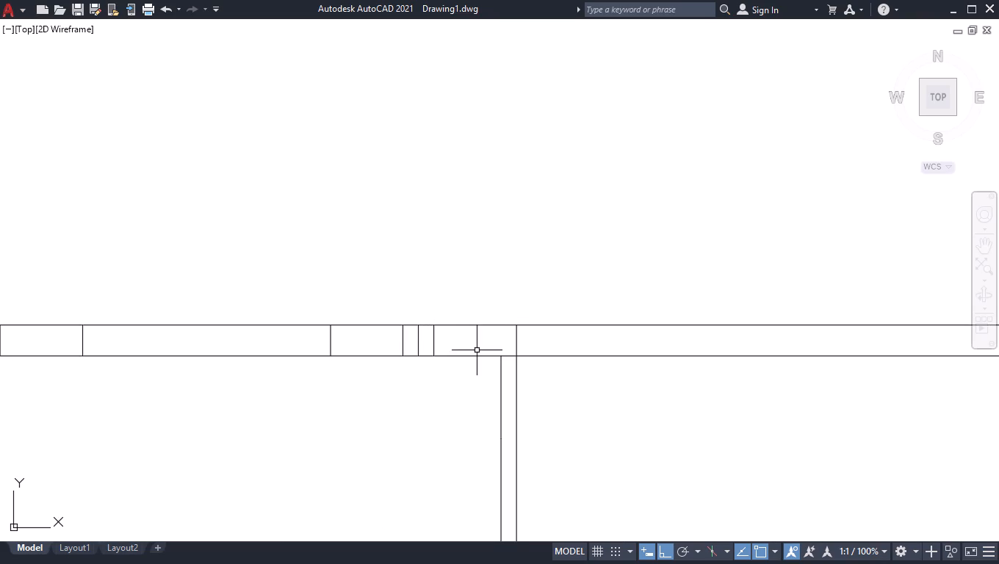
pyautogui.moveTo(454, 335); pyautogui.dragTo(447, 341)
pyautogui.click(382, 347)
pyautogui.press('Delete')
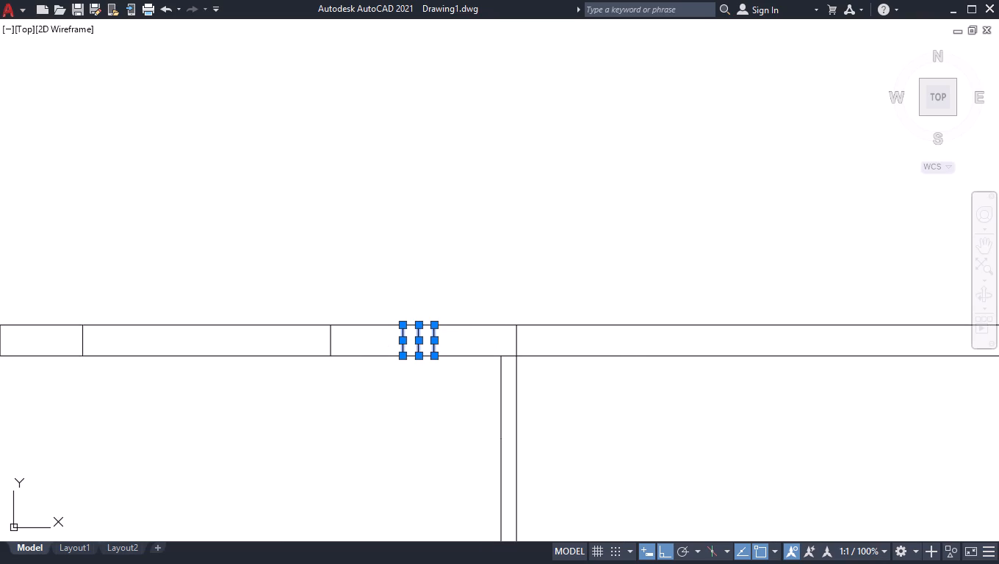
# Draw two crossing diagonal lines between opposite corners of the 8' deep area at the central hall's north end.
pyautogui.scroll(-5, 557, 369)
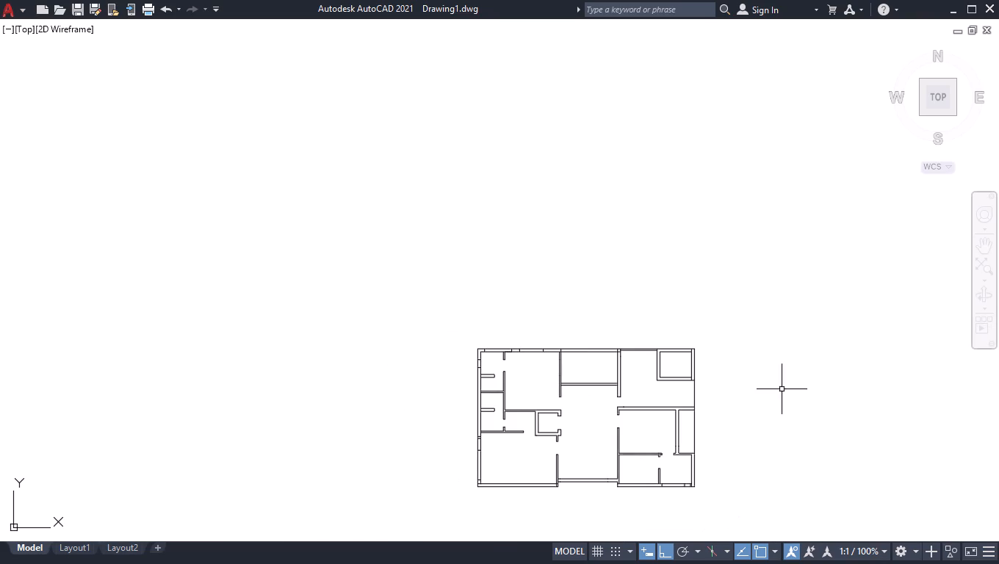
pyautogui.click(936, 91)
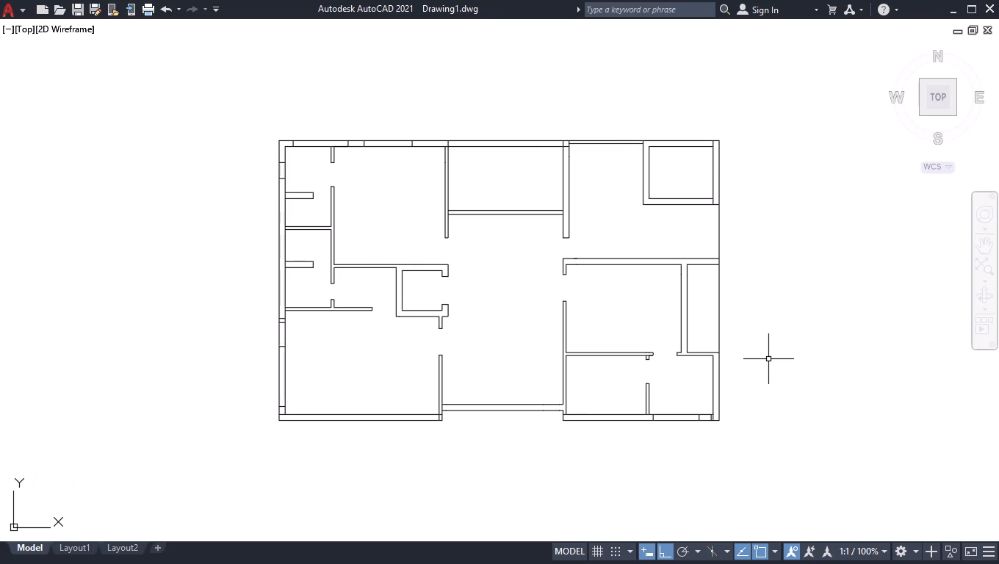
pyautogui.press('l')
pyautogui.press('Return')
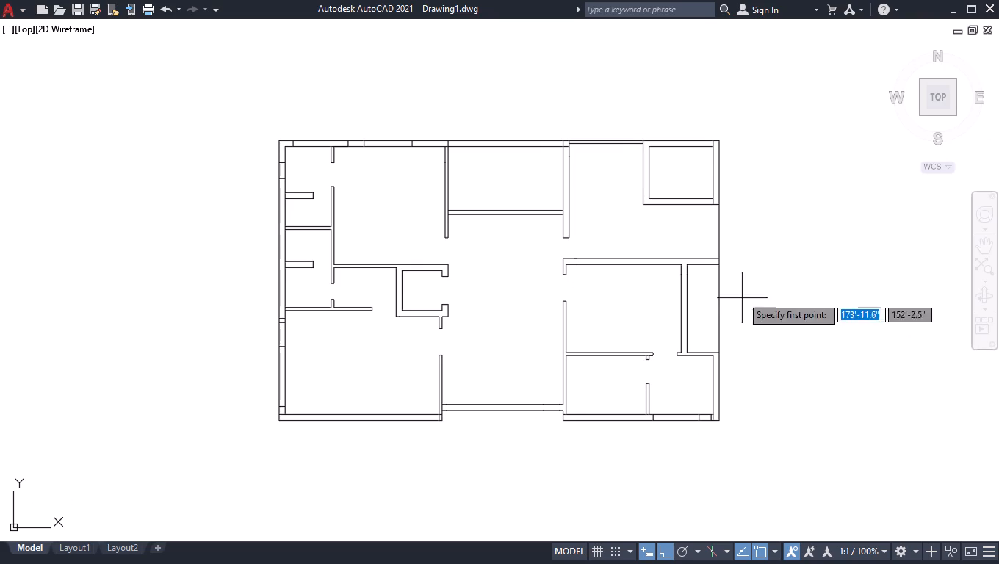
pyautogui.scroll(2, 524, 154)
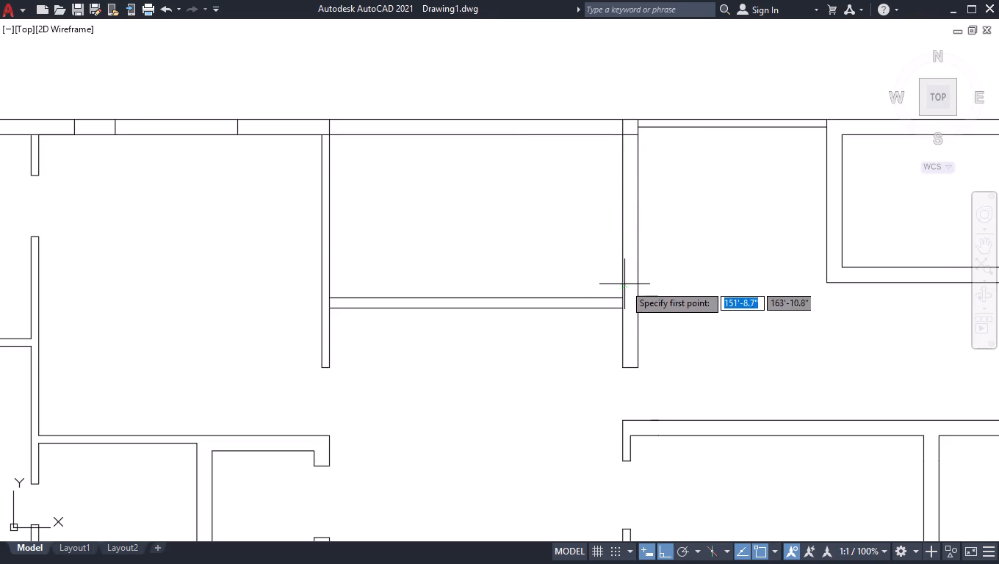
pyautogui.moveTo(621, 297); pyautogui.dragTo(617, 286)
pyautogui.click(325, 138)
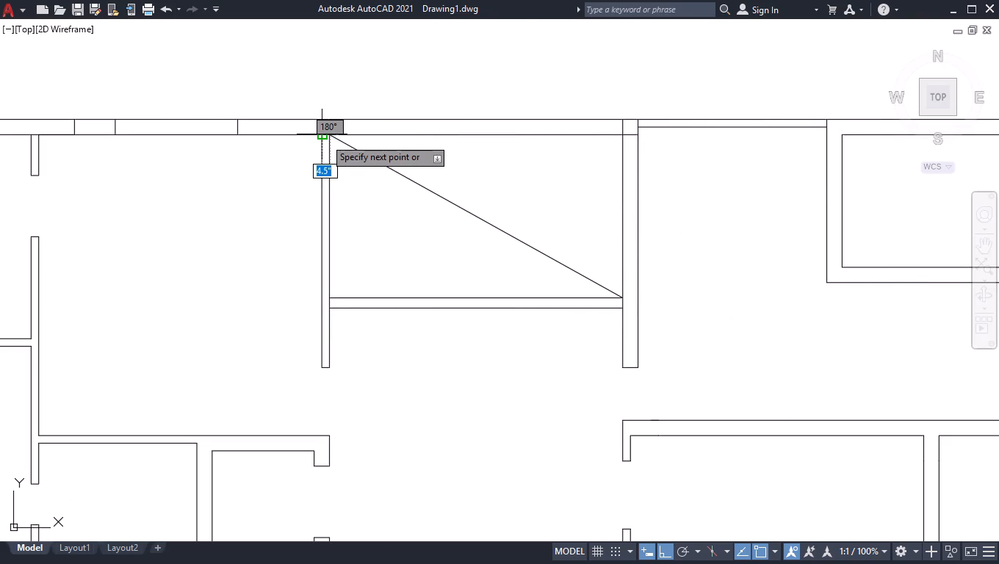
pyautogui.press('space')
pyautogui.press('space')
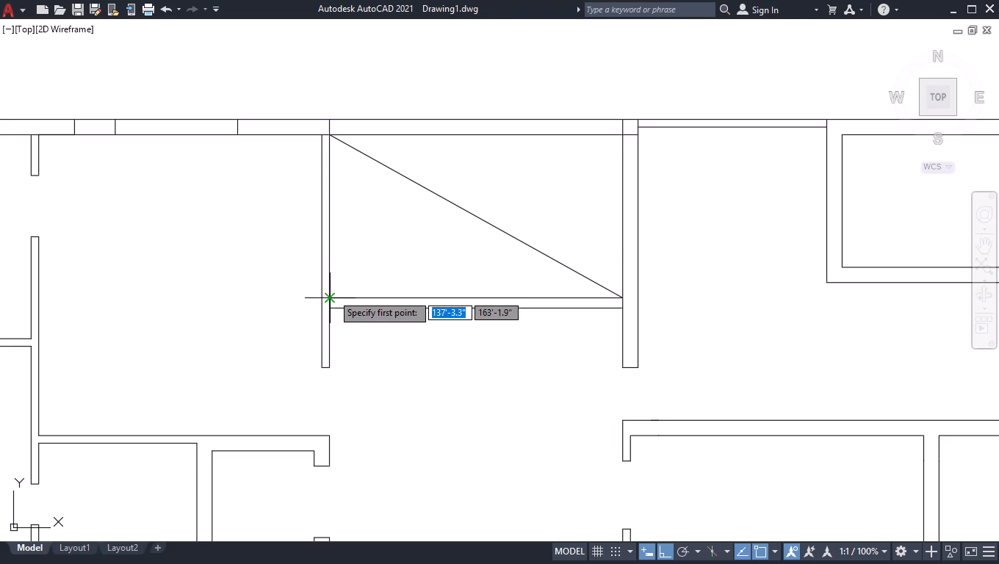
pyautogui.click(331, 294)
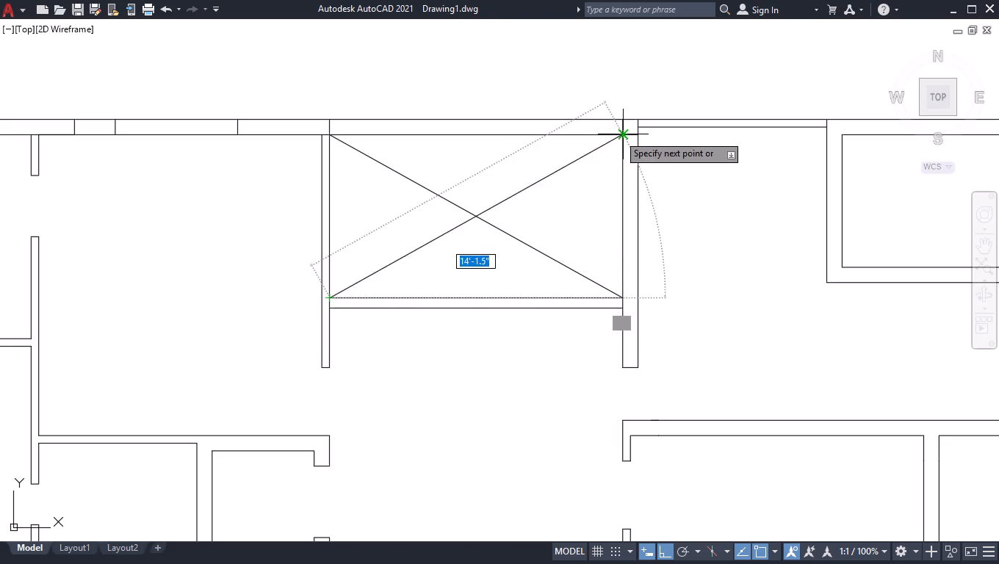
pyautogui.click(621, 133)
pyautogui.press('space')
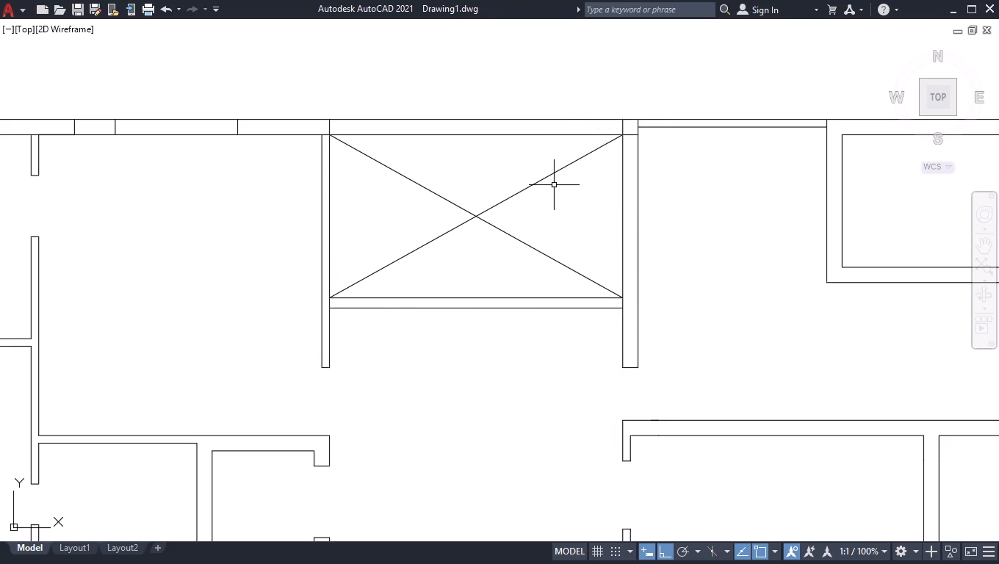
# Start an offset at the small enclosure with an east-facing opening, west of the central hall.
pyautogui.scroll(-3, 585, 213)
pyautogui.scroll(1, 624, 254)
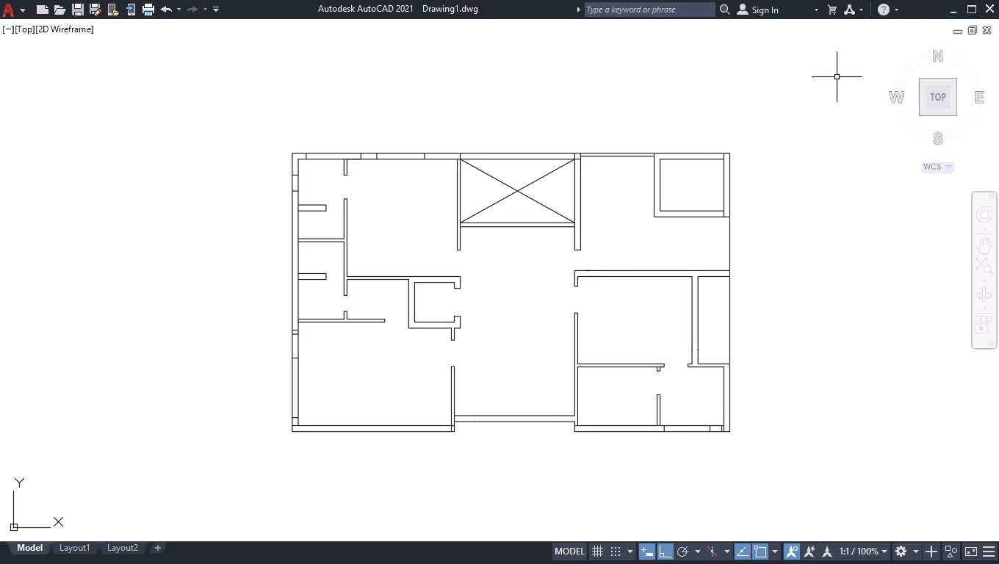
pyautogui.scroll(2, 446, 321)
pyautogui.scroll(2, 394, 291)
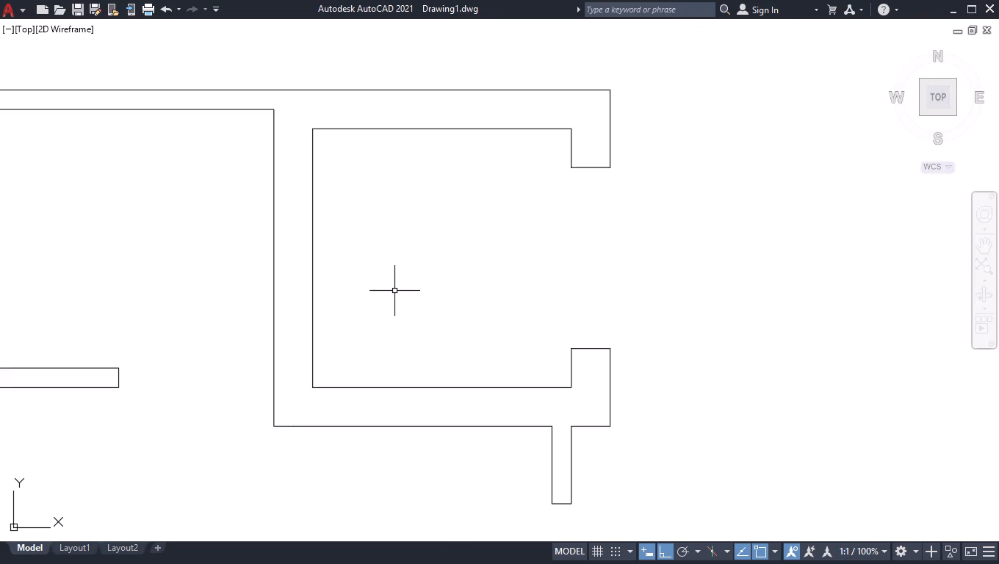
pyautogui.press('o')
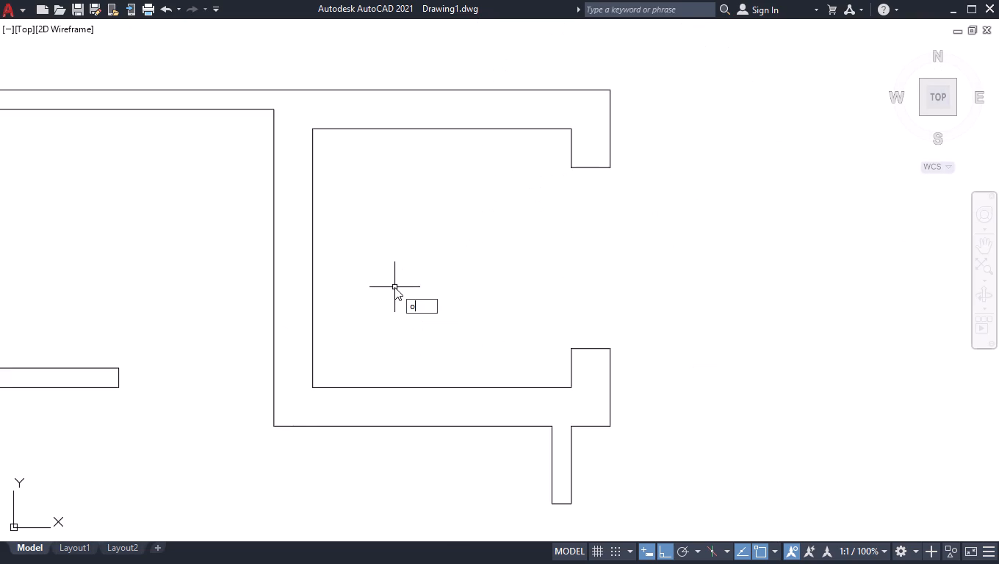
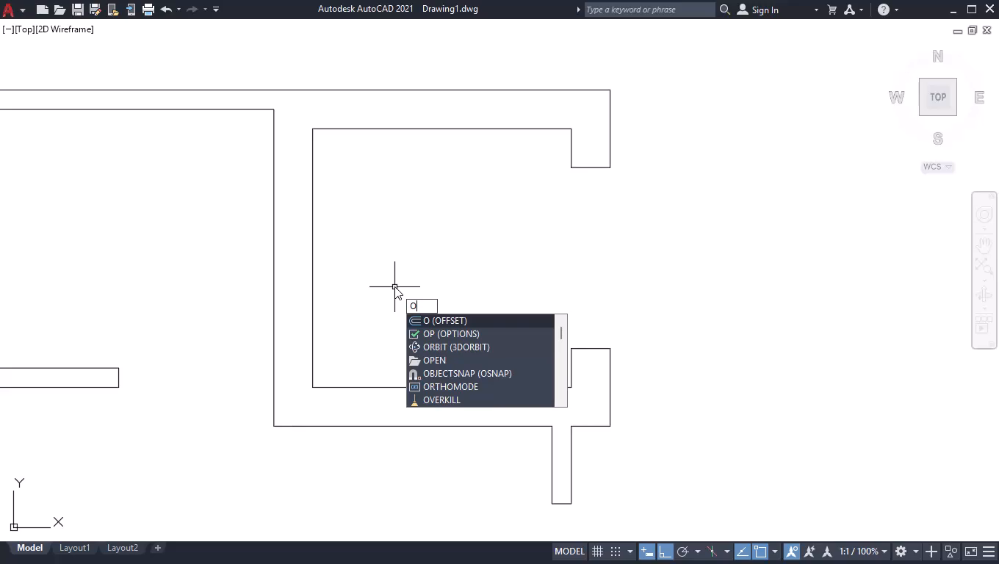
# Offset the enclosure's north, west and south inner wall faces 2" inward.
pyautogui.write('ff')
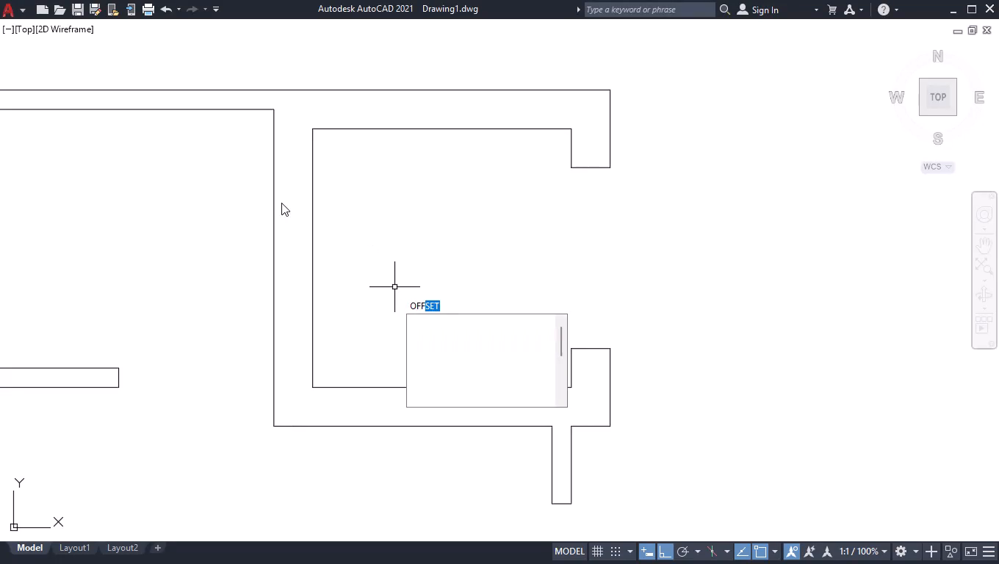
pyautogui.press('Return')
pyautogui.press('2')
pyautogui.press('Return')
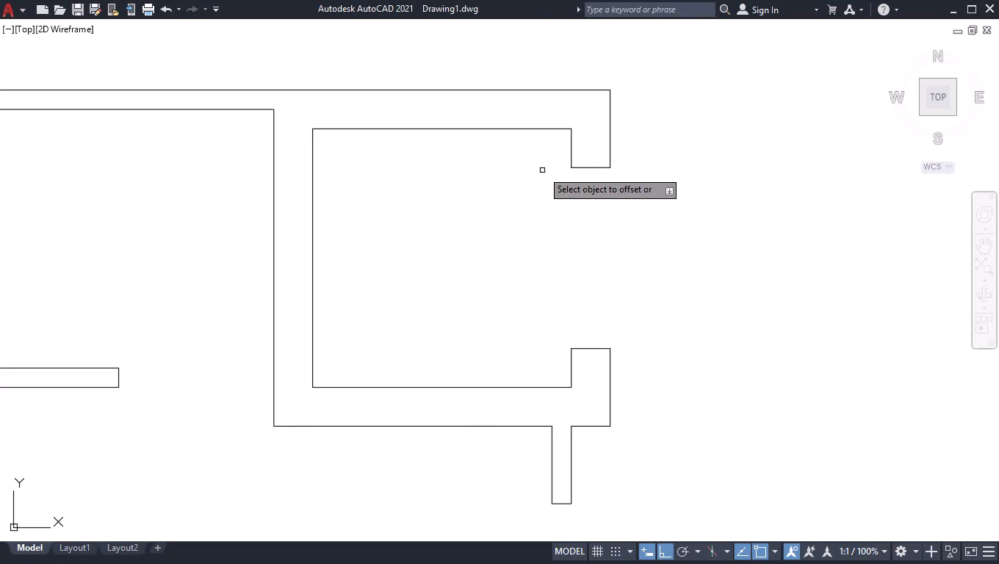
pyautogui.click(522, 130)
pyautogui.click(486, 190)
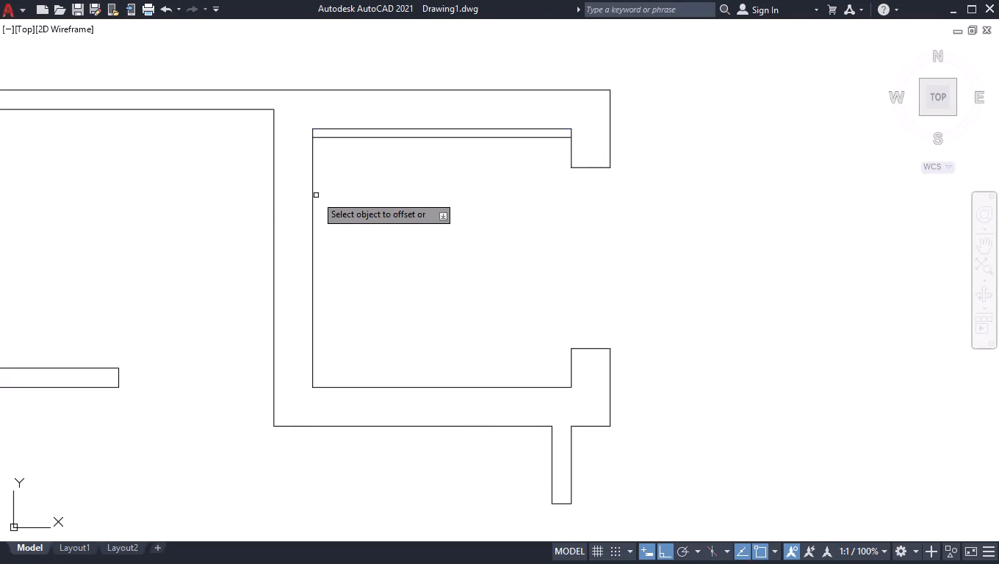
pyautogui.click(314, 195)
pyautogui.click(356, 203)
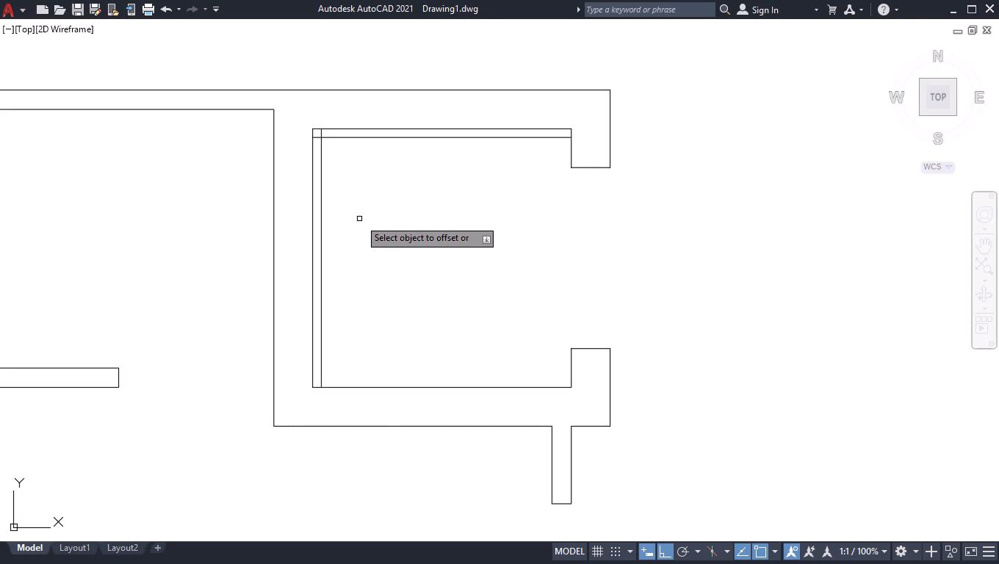
pyautogui.click(389, 387)
pyautogui.click(389, 342)
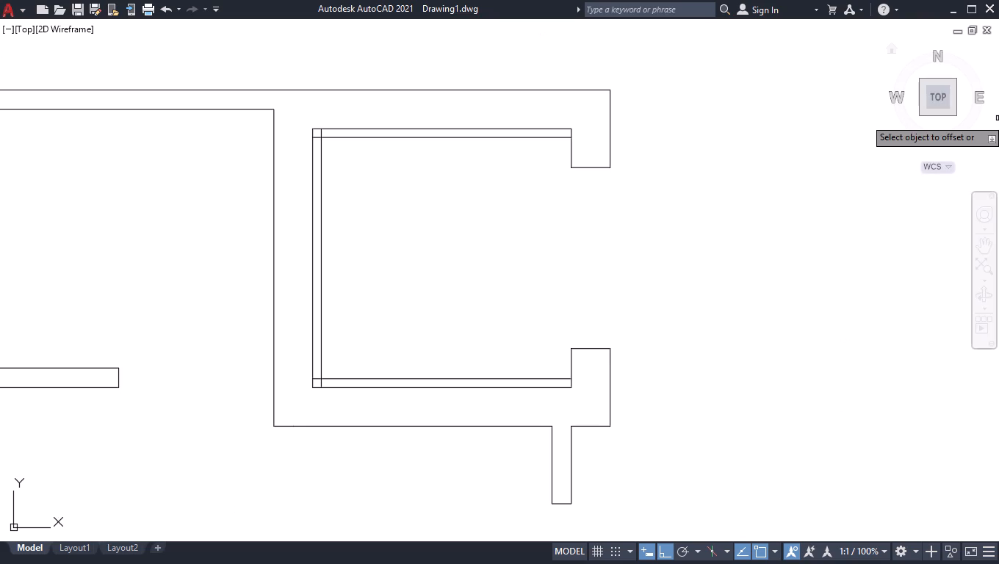
# Offset the two short inner wall faces beside the enclosure's east opening 2" west.
pyautogui.click(571, 151)
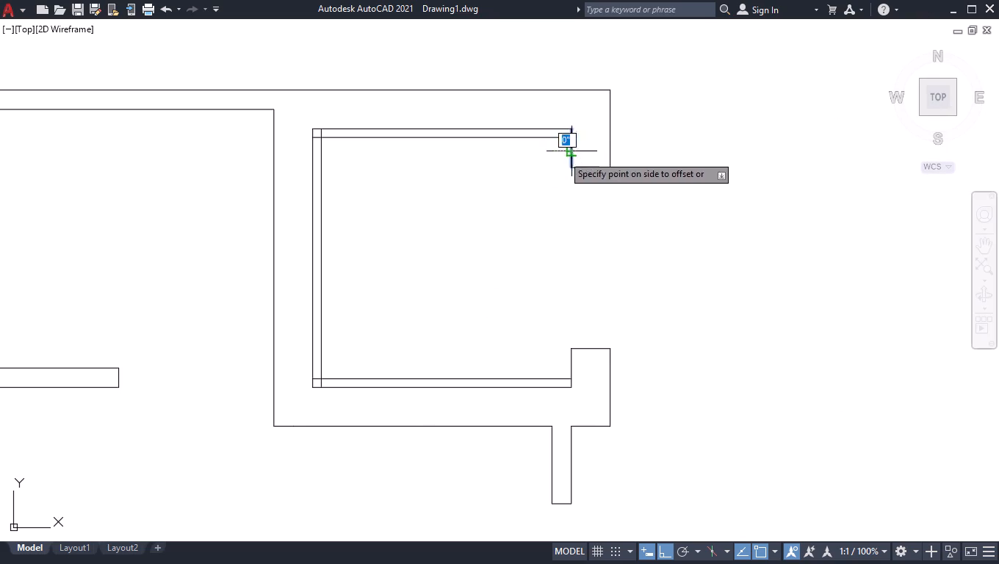
pyautogui.click(537, 159)
pyautogui.click(571, 358)
pyautogui.click(524, 360)
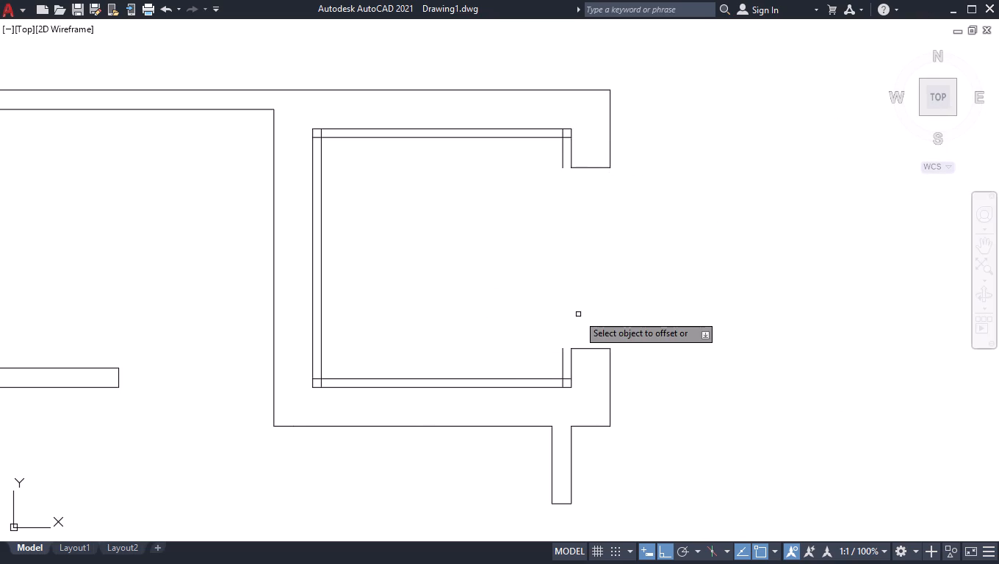
pyautogui.press('Return')
# Extend the offset line south of the east opening up to the enclosure's inner north line.
pyautogui.write('ex')
pyautogui.press('Return')
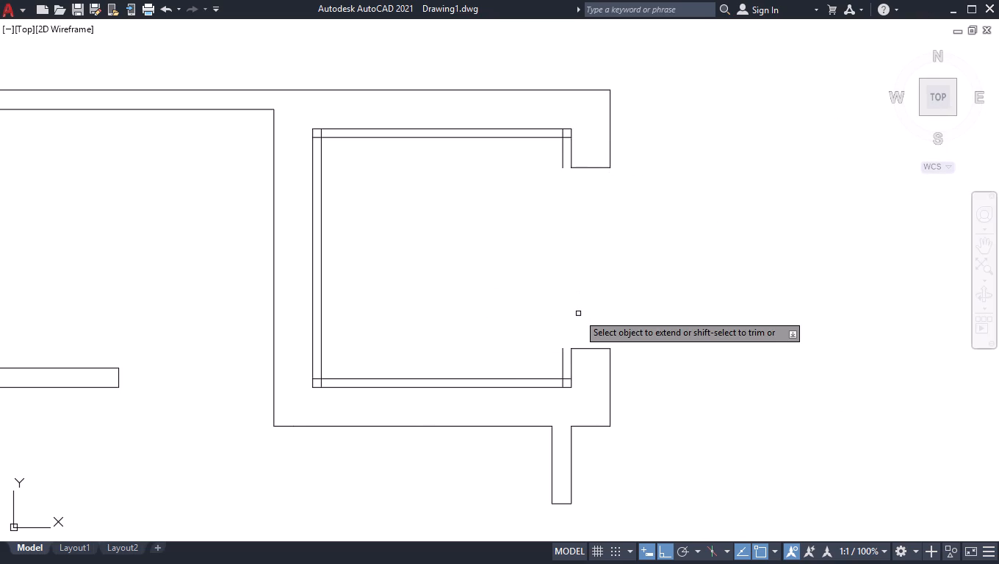
pyautogui.click(563, 353)
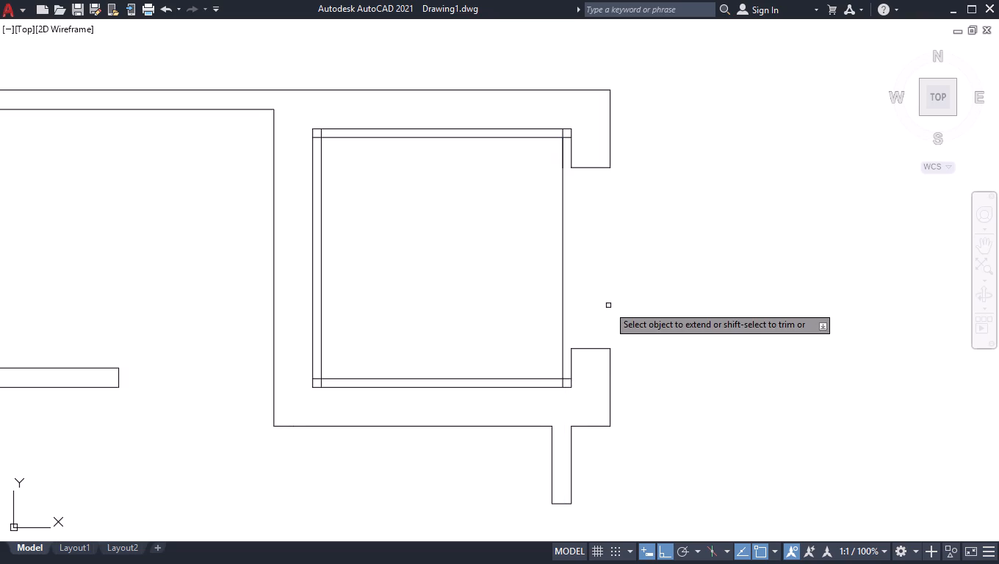
pyautogui.press('Return')
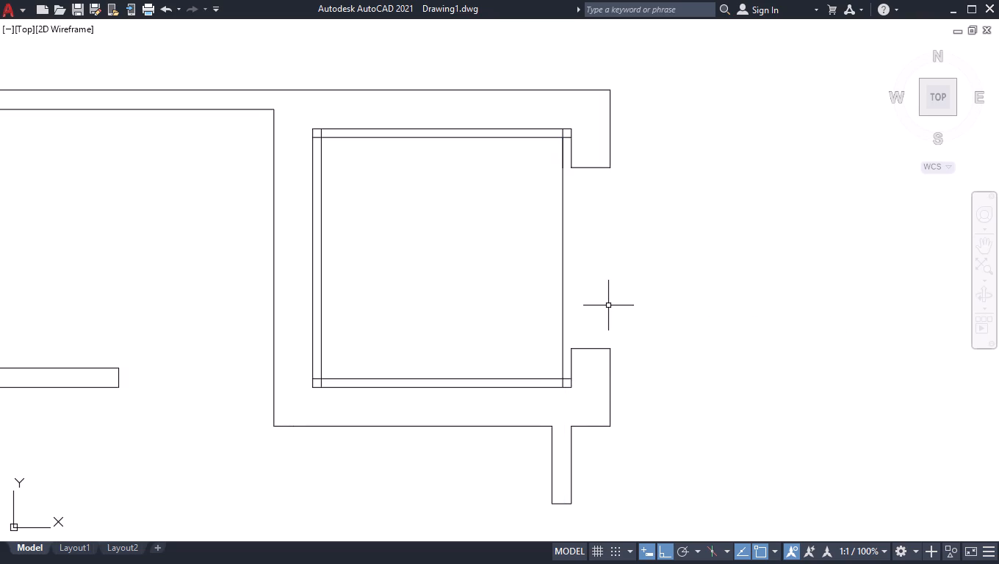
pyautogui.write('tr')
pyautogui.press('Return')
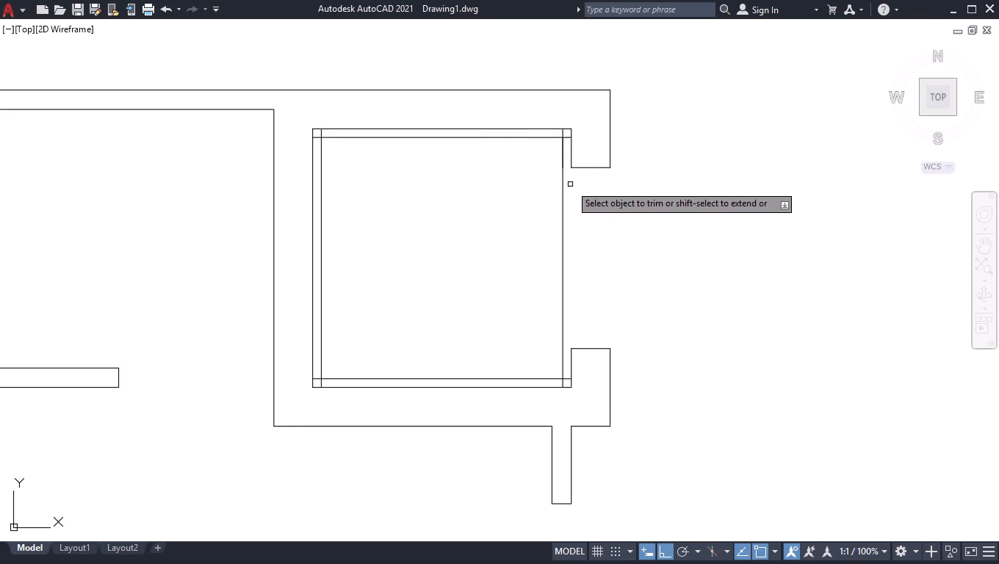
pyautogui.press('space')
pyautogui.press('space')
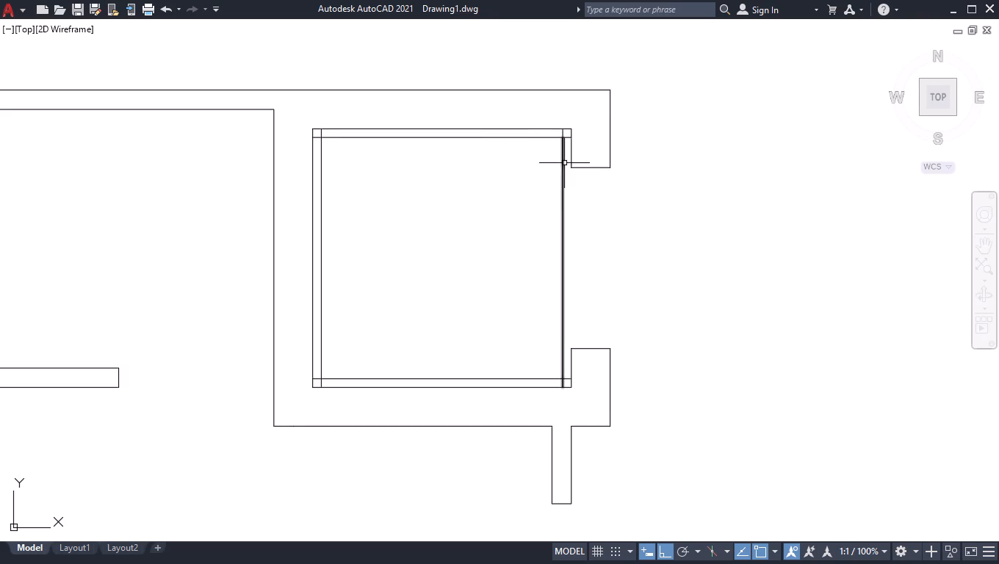
# Delete the short line overlapping the extended east line near the enclosure's northeast corner, temporarily hiding the long line to reach it.
pyautogui.click(564, 162)
pyautogui.rightClick(594, 225)
pyautogui.click(643, 232)
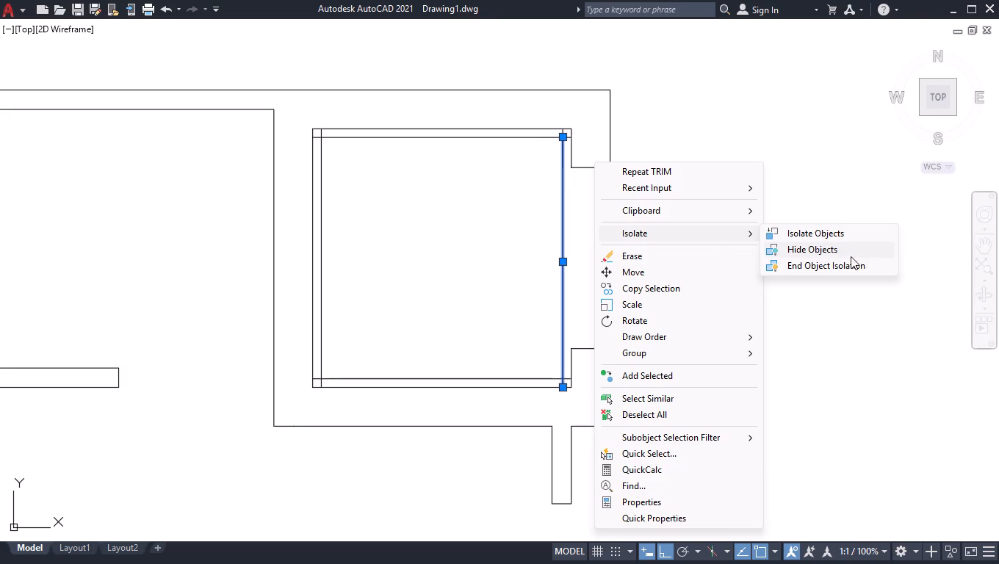
pyautogui.click(842, 256)
pyautogui.click(563, 157)
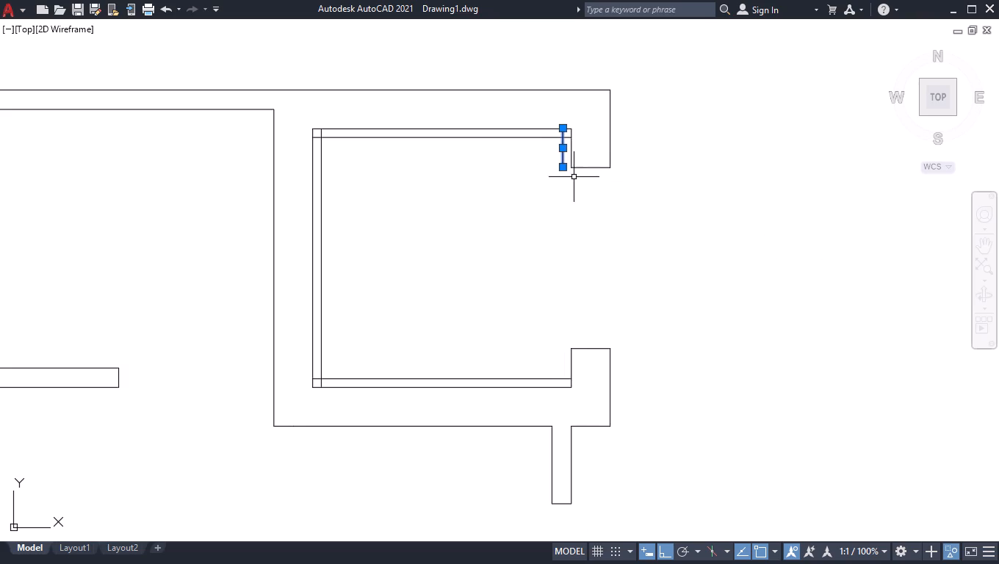
pyautogui.press('Delete')
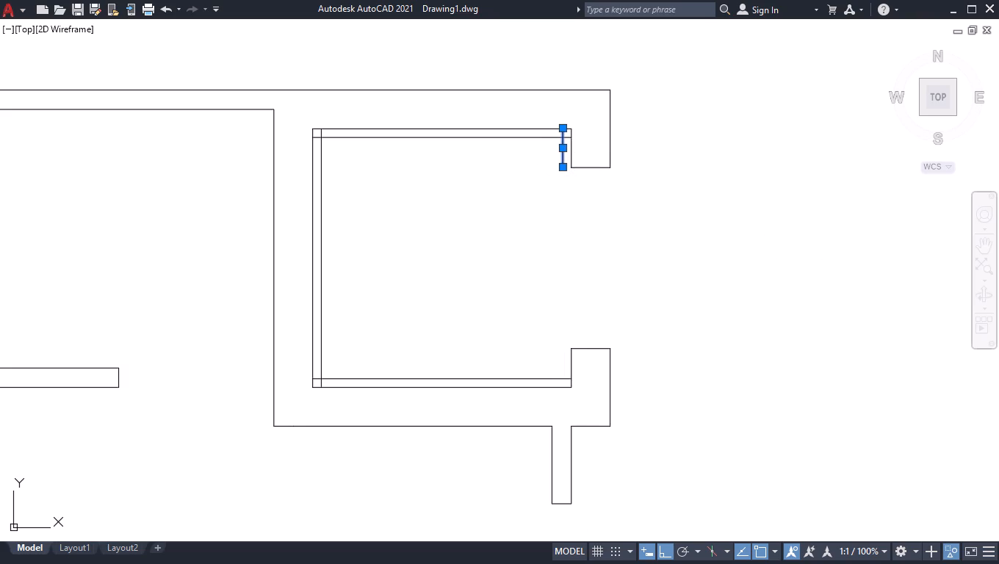
pyautogui.rightClick(567, 171)
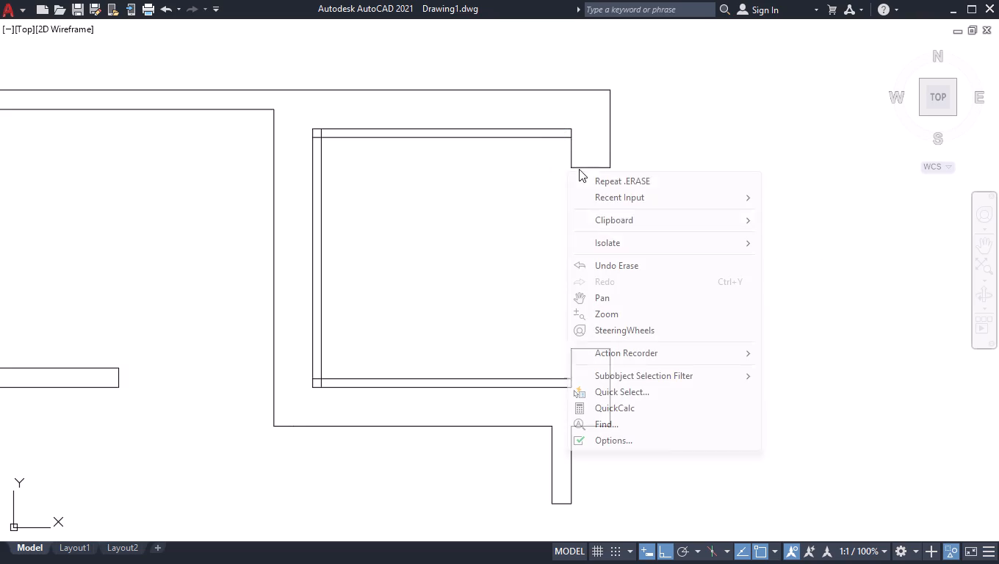
pyautogui.click(650, 239)
pyautogui.click(817, 276)
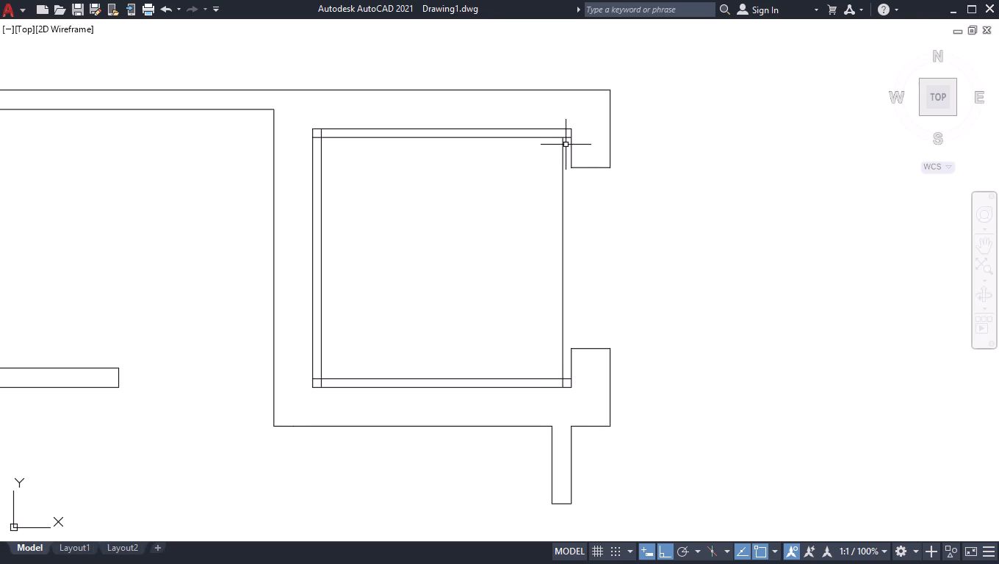
# Trim the overshooting ends of the 2" offset lines at the enclosure's northeast and northwest inner corners.
pyautogui.write('tr')
pyautogui.press('Return')
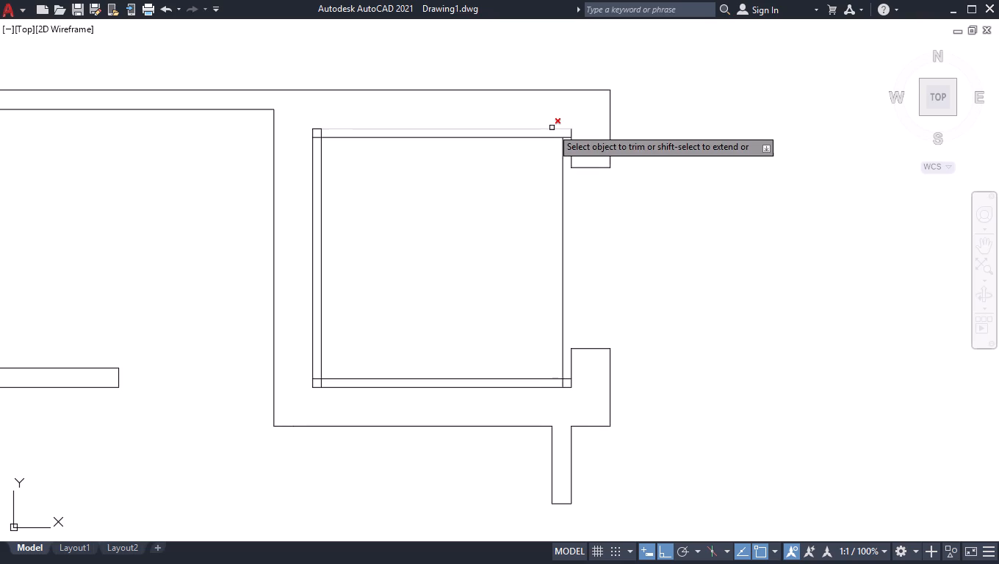
pyautogui.scroll(2, 552, 128)
pyautogui.scroll(2, 610, 151)
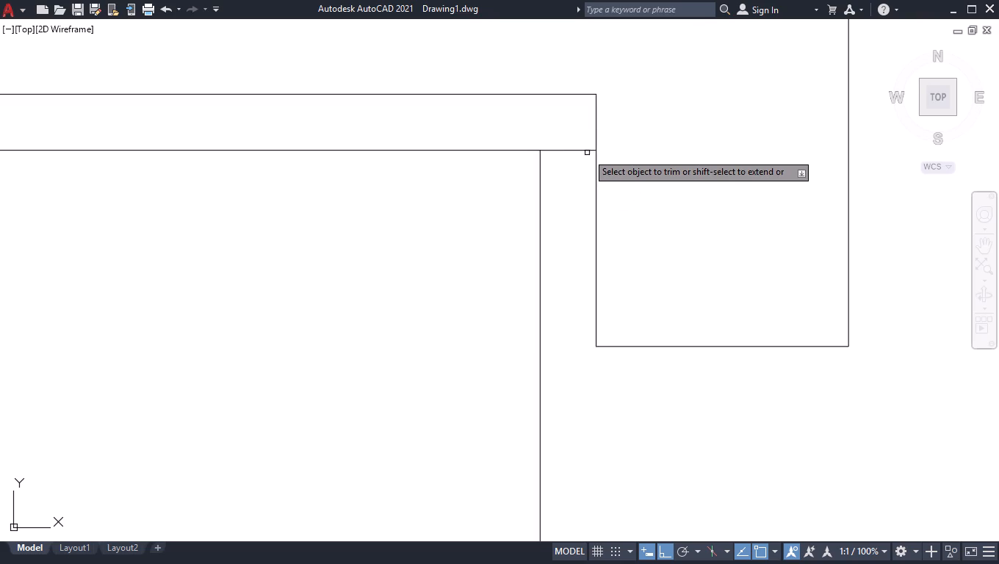
pyautogui.click(583, 147)
pyautogui.click(580, 181)
pyautogui.scroll(-3, 743, 203)
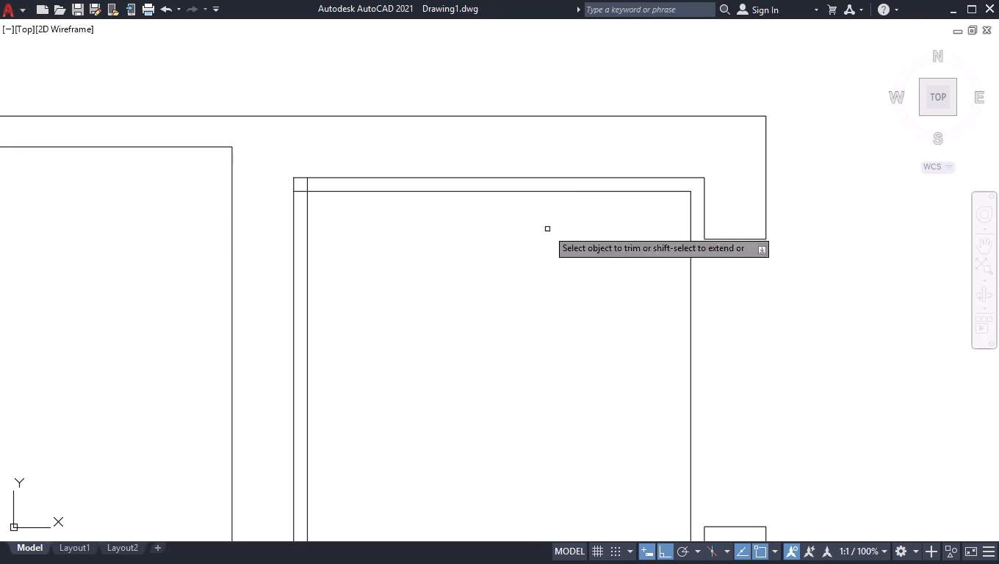
pyautogui.scroll(6, 300, 189)
pyautogui.click(267, 238)
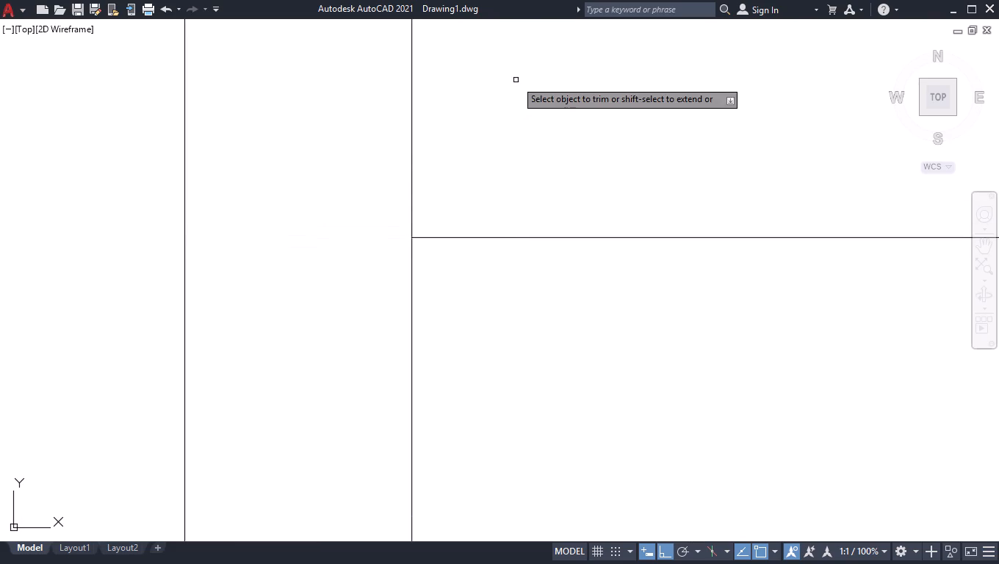
pyautogui.click(516, 80)
pyautogui.click(254, 147)
# Trim the overshooting ends of the offset lines at the enclosure's southwest and southeast inner corners.
pyautogui.scroll(-4, 434, 142)
pyautogui.scroll(-4, 494, 198)
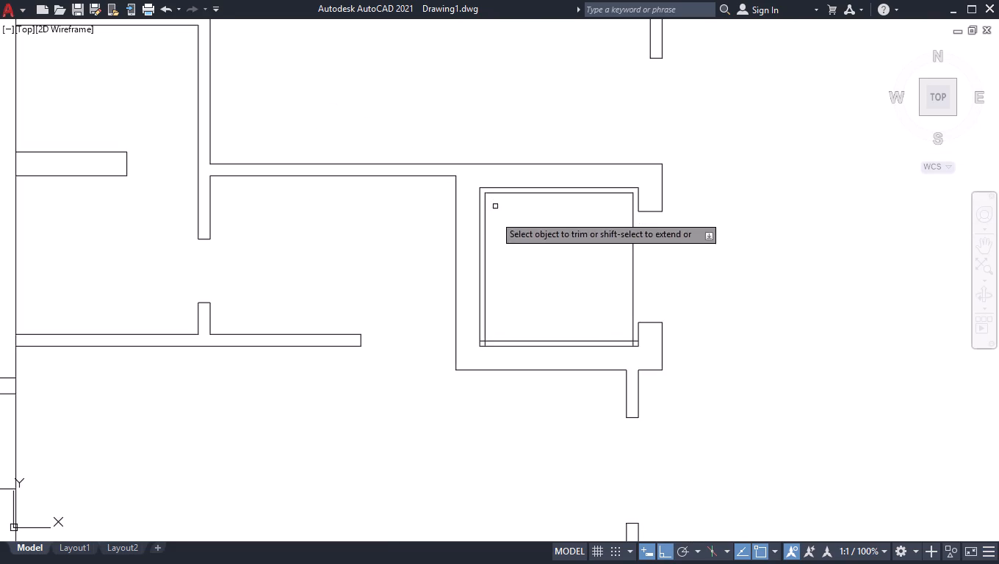
pyautogui.scroll(4, 480, 359)
pyautogui.scroll(4, 527, 272)
pyautogui.moveTo(262, 141); pyautogui.dragTo(262, 140)
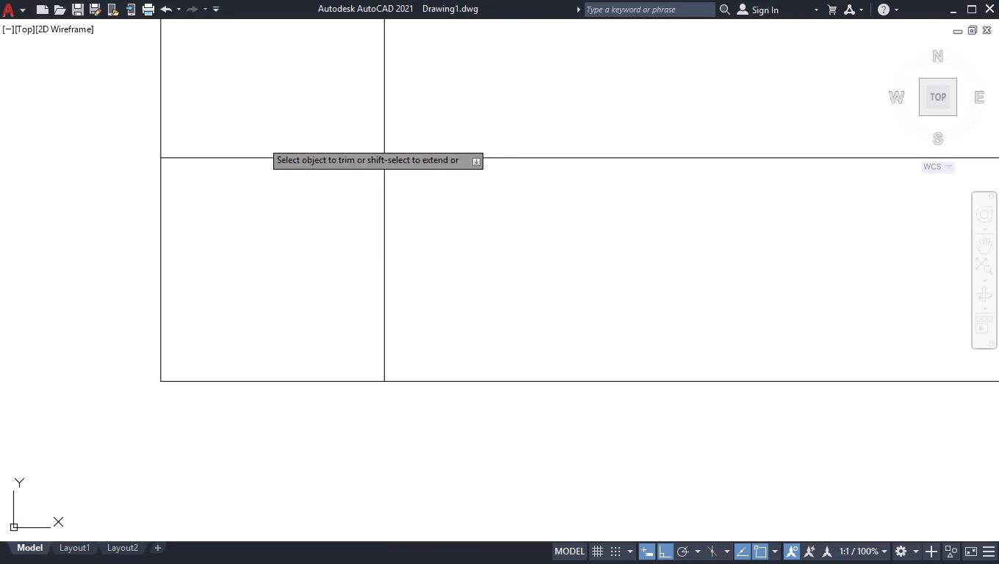
pyautogui.moveTo(262, 140); pyautogui.dragTo(265, 151)
pyautogui.click(425, 257)
pyautogui.scroll(-5, 422, 256)
pyautogui.scroll(-3, 486, 300)
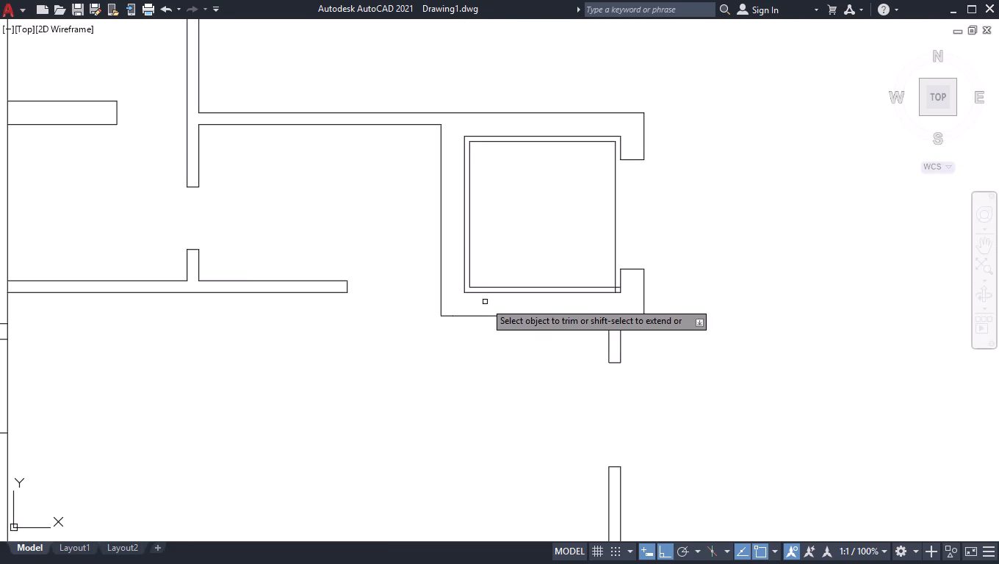
pyautogui.scroll(6, 613, 294)
pyautogui.moveTo(572, 298); pyautogui.dragTo(586, 290)
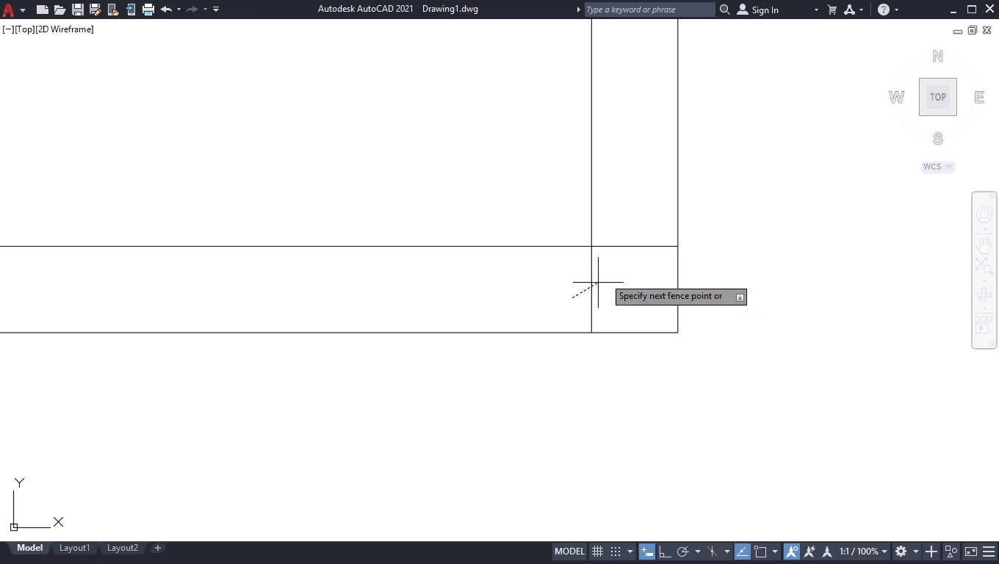
pyautogui.click(640, 217)
pyautogui.press('Return')
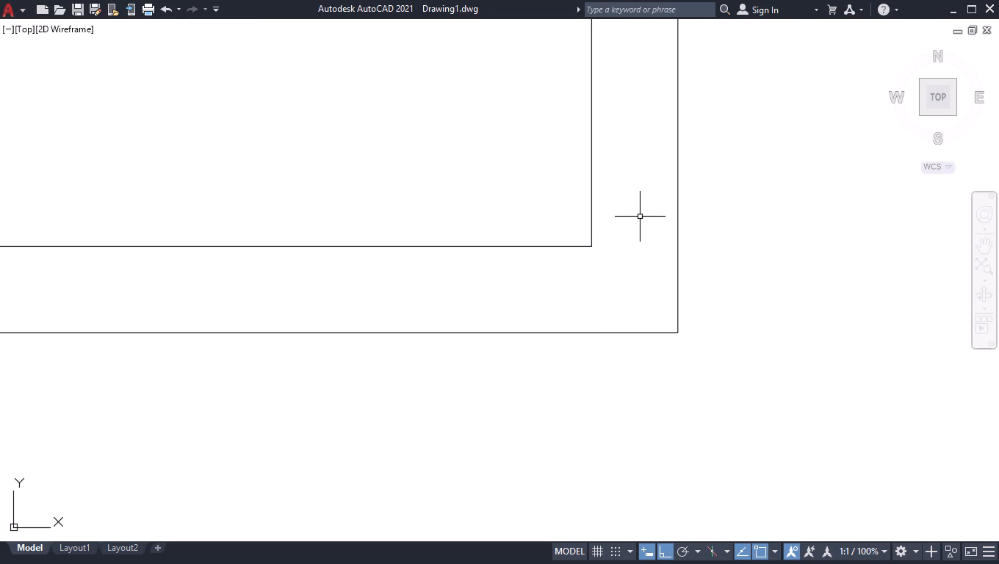
# Draw two 3'-6" vertical lines across the enclosure's east opening, one along the inner and one along the outer wall face.
pyautogui.scroll(-5, 631, 225)
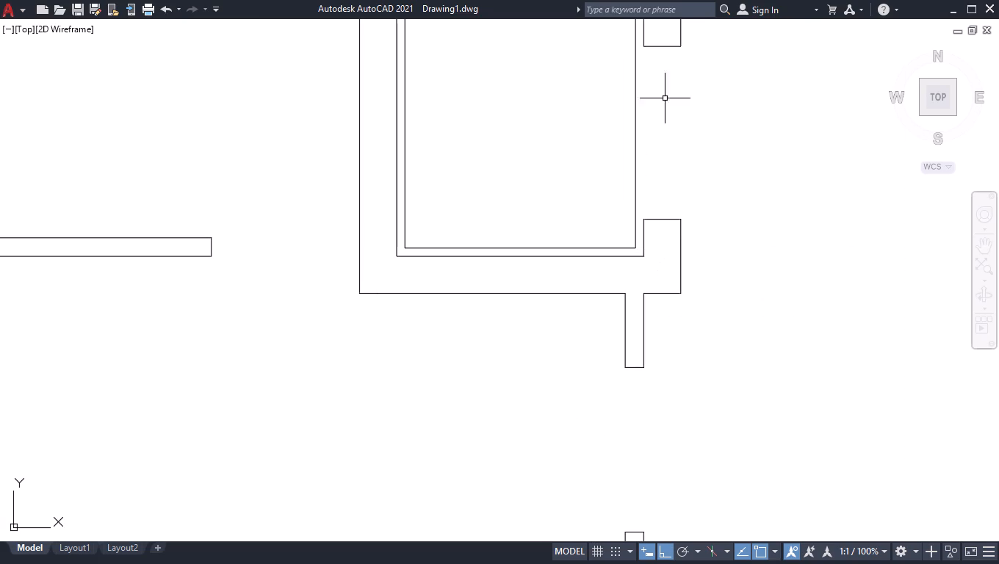
pyautogui.scroll(-1, 678, 57)
pyautogui.scroll(3, 674, 35)
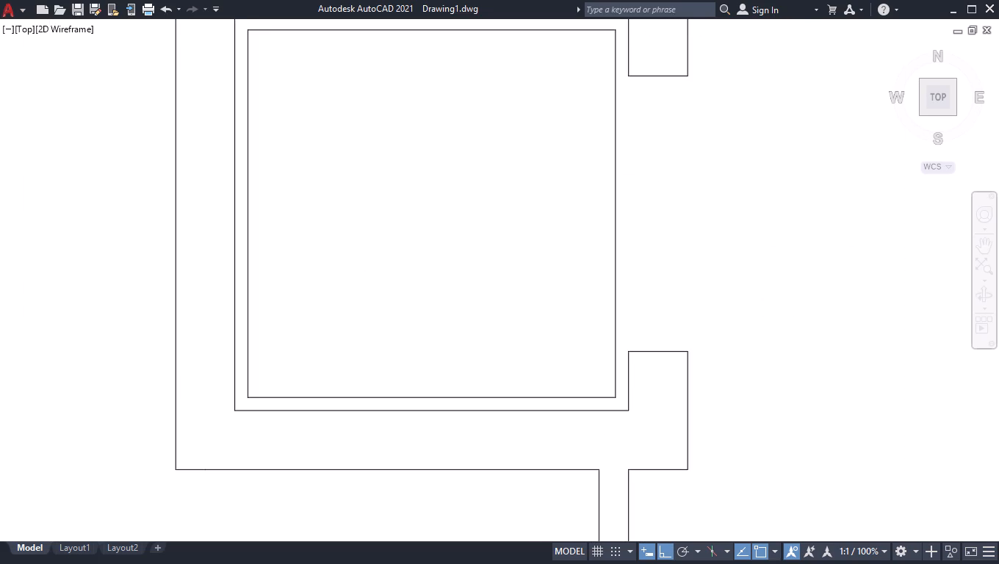
pyautogui.scroll(-1, 673, 184)
pyautogui.press('l')
pyautogui.press('Return')
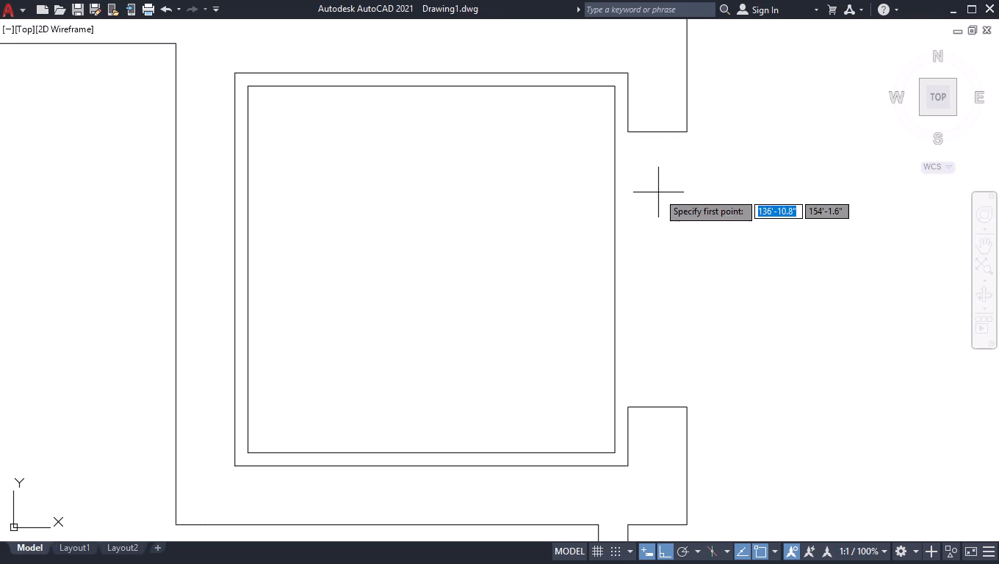
pyautogui.click(629, 131)
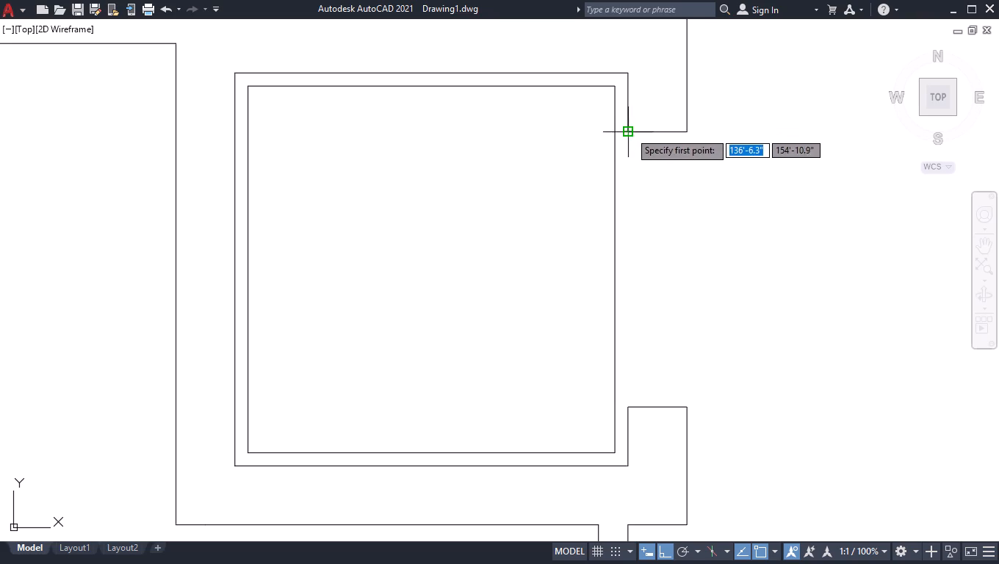
pyautogui.click(627, 406)
pyautogui.press('space')
pyautogui.press('space')
pyautogui.click(688, 130)
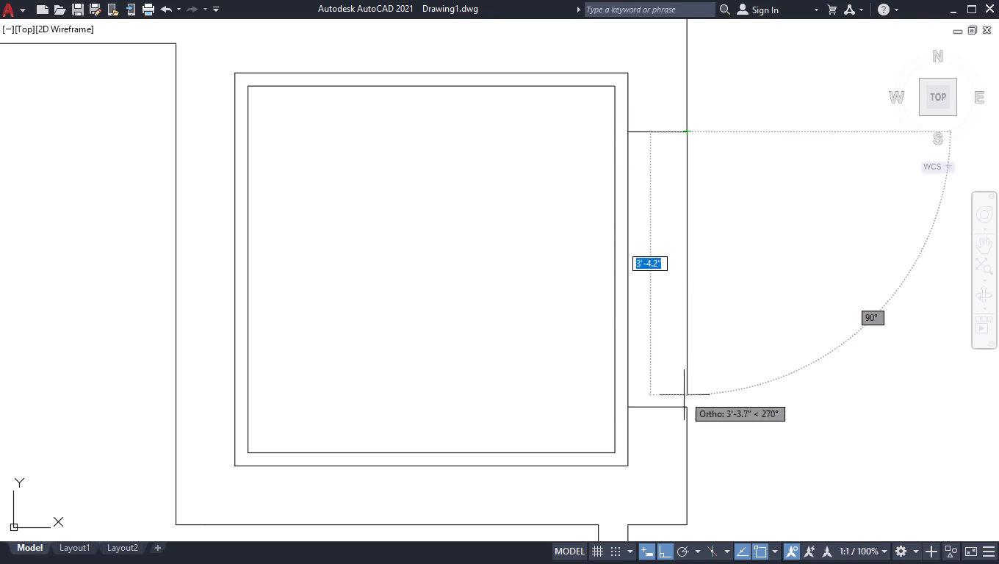
pyautogui.click(686, 402)
pyautogui.press('space')
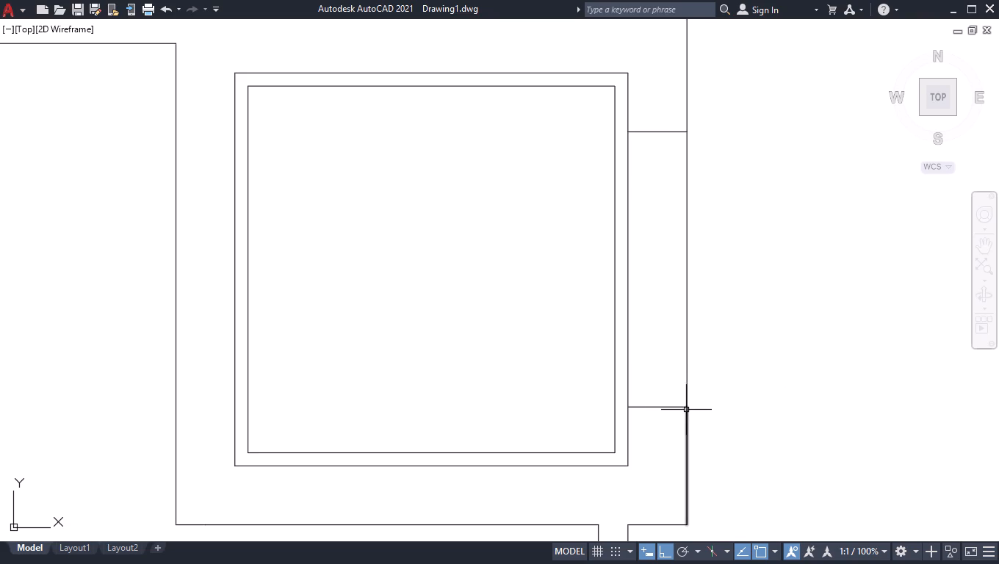
# Draw two crossing diagonal lines between the opposite corners of the enclosure's east opening.
pyautogui.press('space')
pyautogui.click(688, 408)
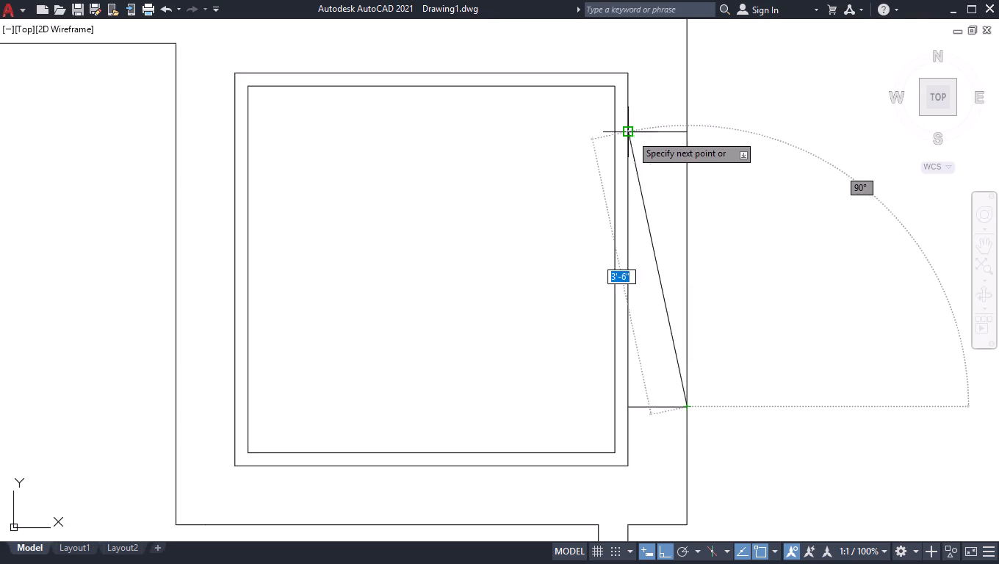
pyautogui.click(630, 133)
pyautogui.press('space')
pyautogui.press('space')
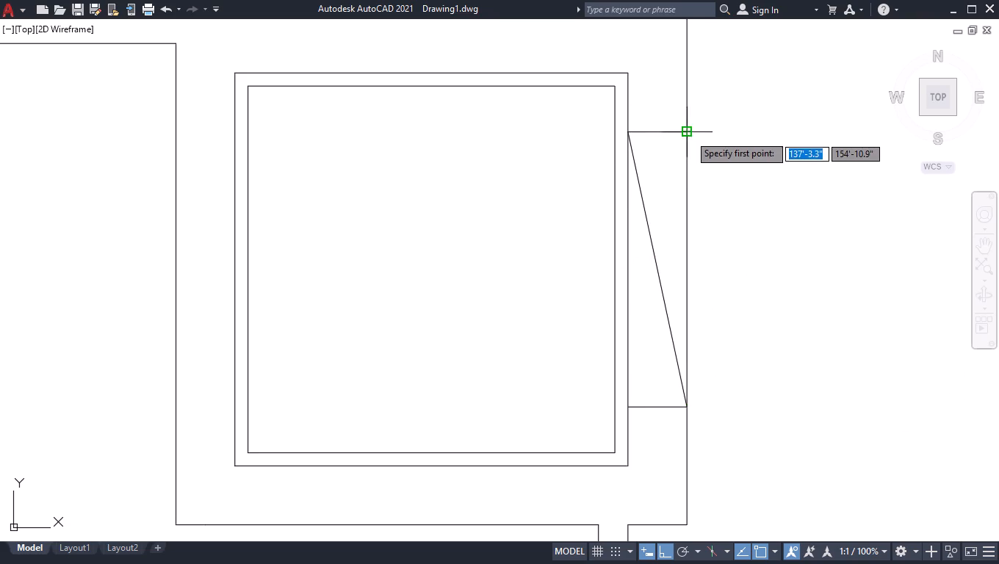
pyautogui.click(689, 132)
pyautogui.click(628, 405)
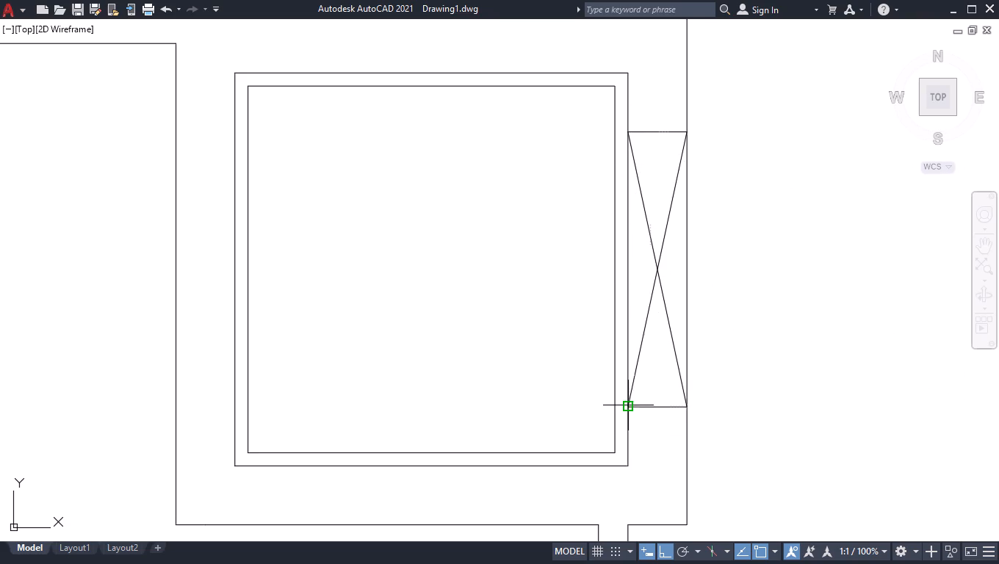
pyautogui.press('space')
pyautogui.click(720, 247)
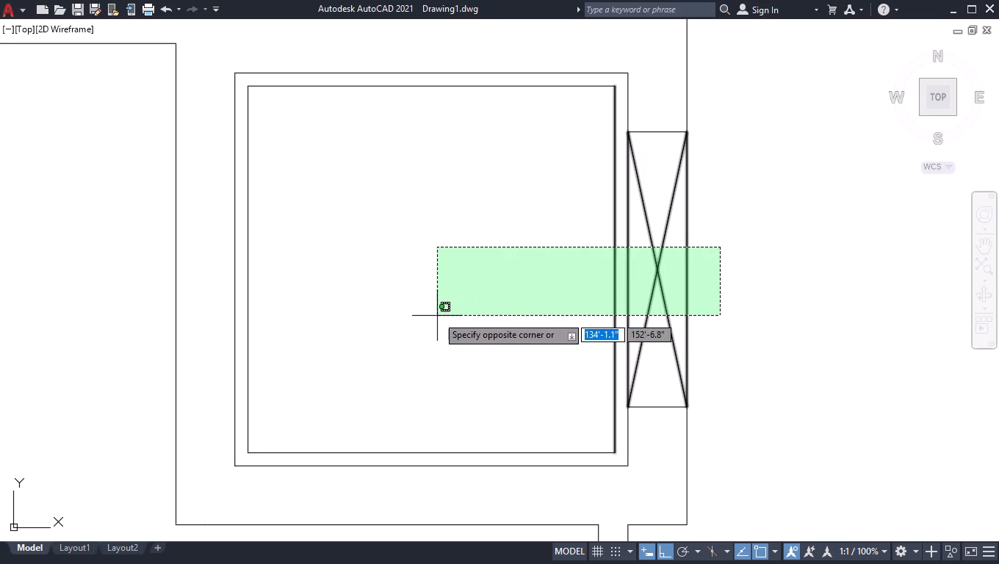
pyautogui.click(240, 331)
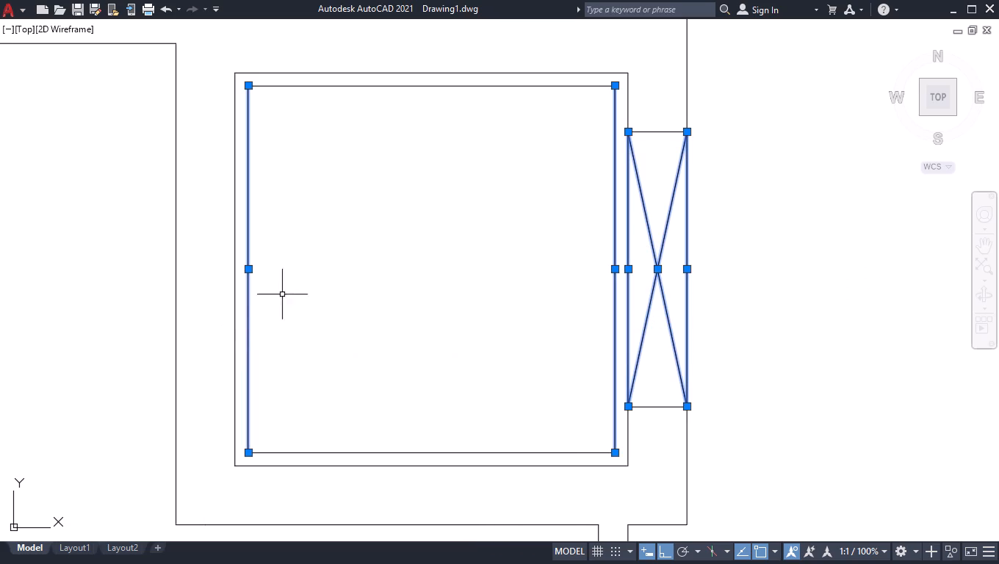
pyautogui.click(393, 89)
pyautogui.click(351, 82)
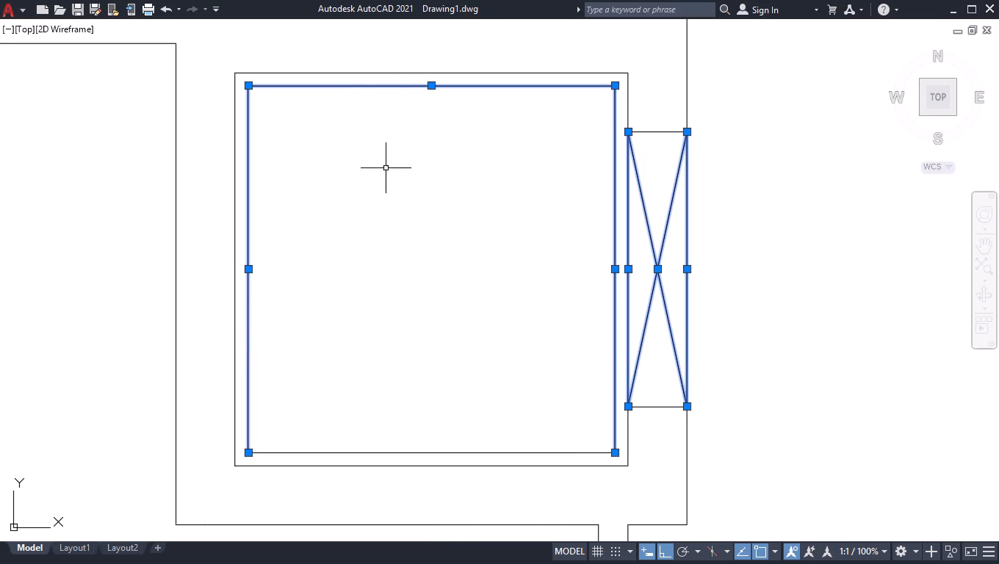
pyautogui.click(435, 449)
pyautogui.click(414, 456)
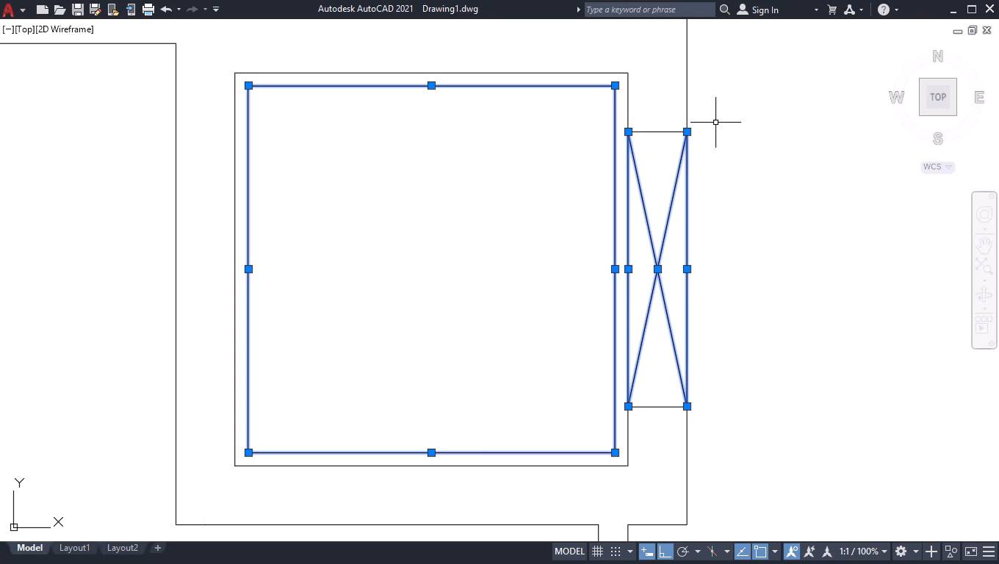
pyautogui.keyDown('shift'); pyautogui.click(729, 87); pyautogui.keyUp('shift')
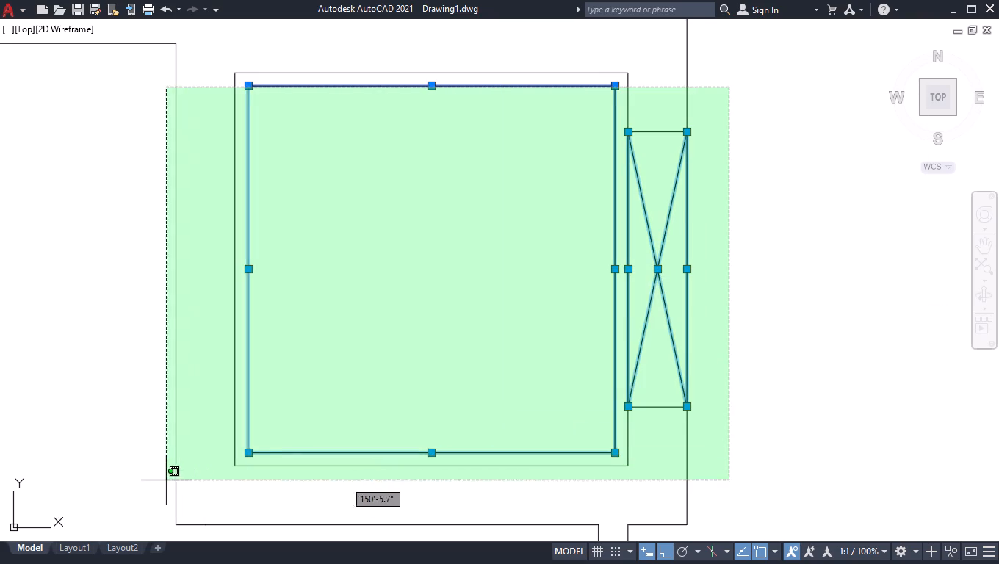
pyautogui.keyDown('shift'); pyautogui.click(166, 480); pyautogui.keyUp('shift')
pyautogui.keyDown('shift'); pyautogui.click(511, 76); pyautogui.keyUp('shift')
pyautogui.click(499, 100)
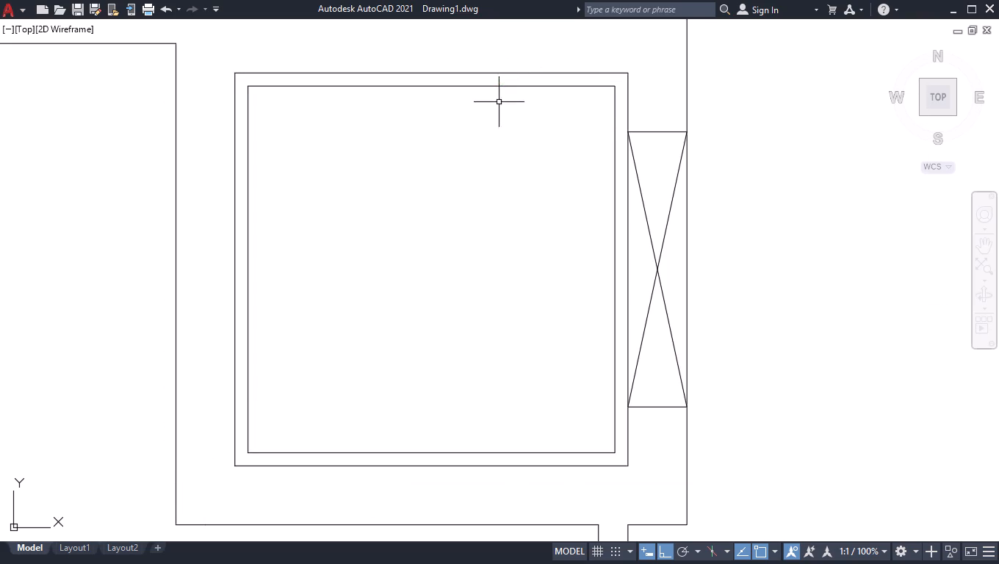
# Load the ACAD_ISO02W100 dashed linetype from acadiso.lin into the drawing.
pyautogui.scroll(-1, 578, 171)
pyautogui.write('lt')
pyautogui.press('Return')
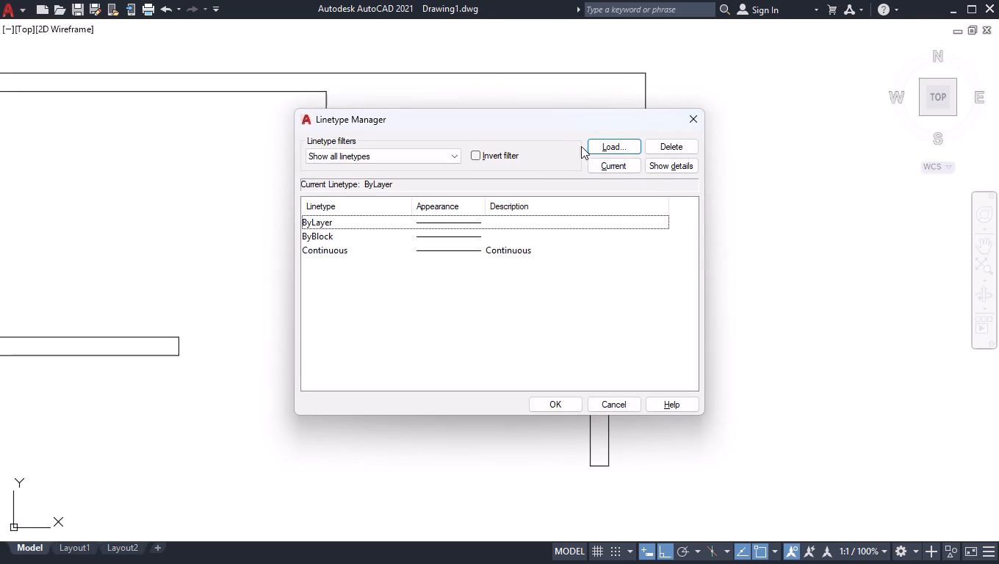
pyautogui.click(606, 145)
pyautogui.click(572, 249)
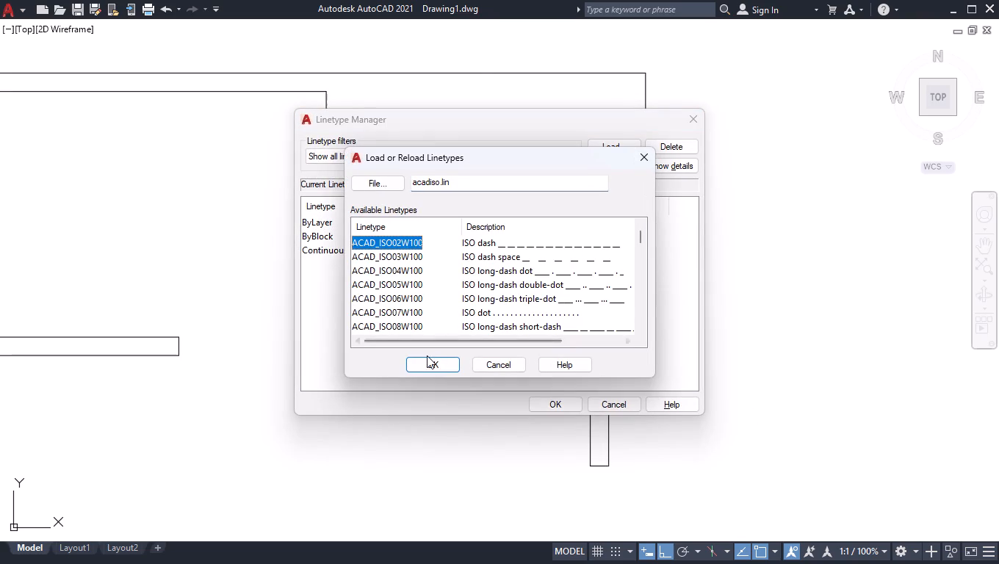
pyautogui.click(428, 368)
pyautogui.click(551, 400)
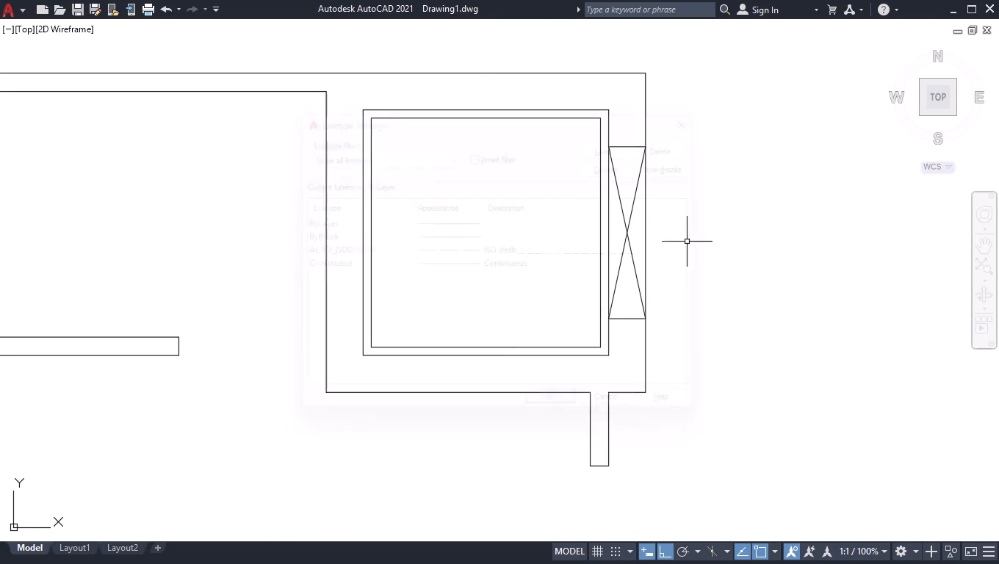
# Set the enclosure's four inner outline lines and the east opening's two vertical and two diagonal lines to color 254.
pyautogui.click(690, 170)
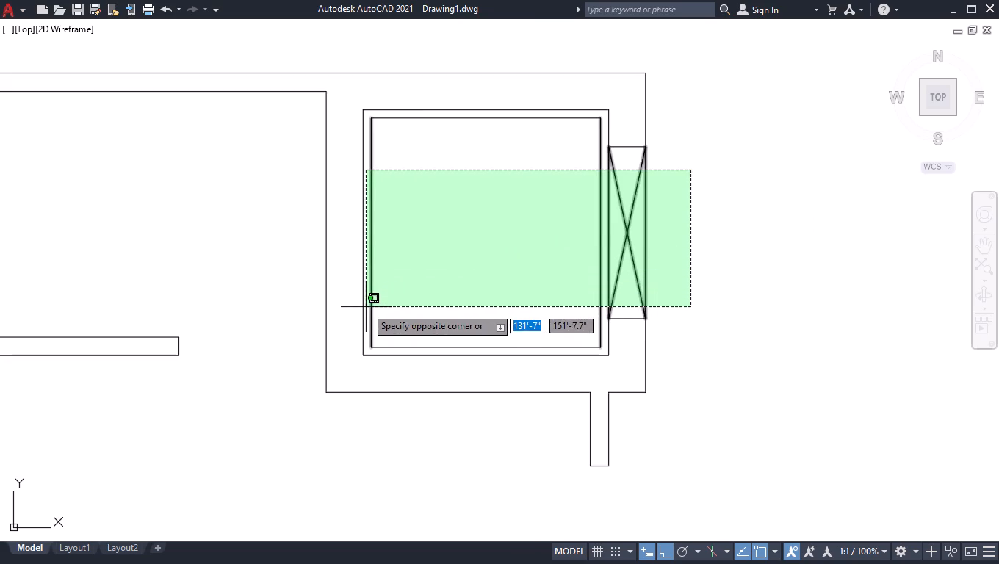
pyautogui.click(366, 307)
pyautogui.click(481, 117)
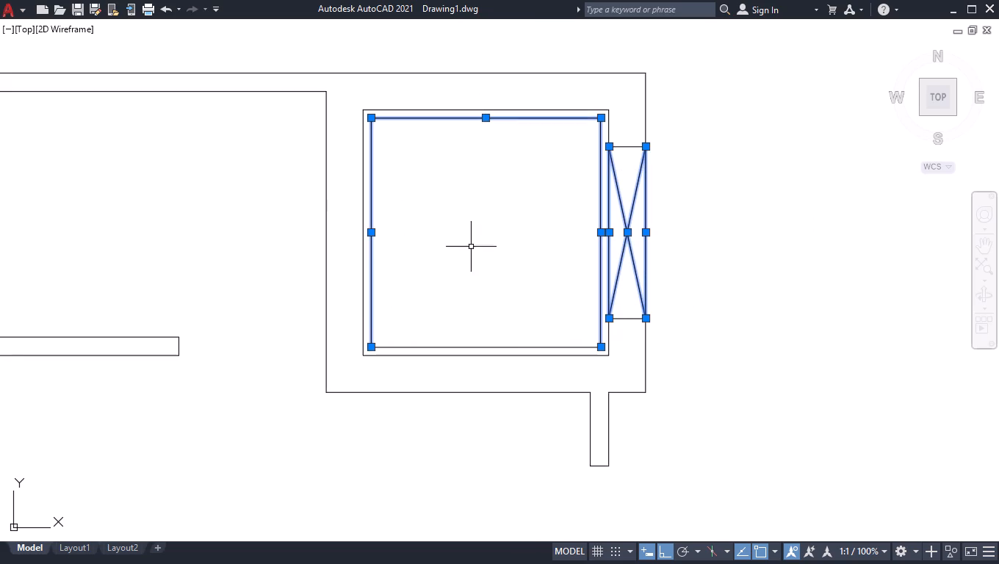
pyautogui.click(488, 348)
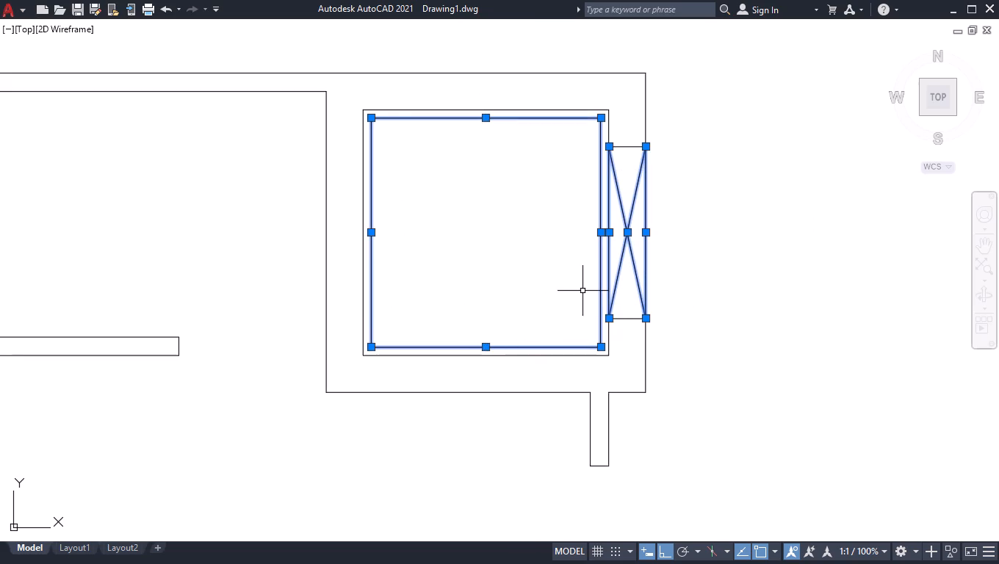
pyautogui.hotkey('ctrl', '1')
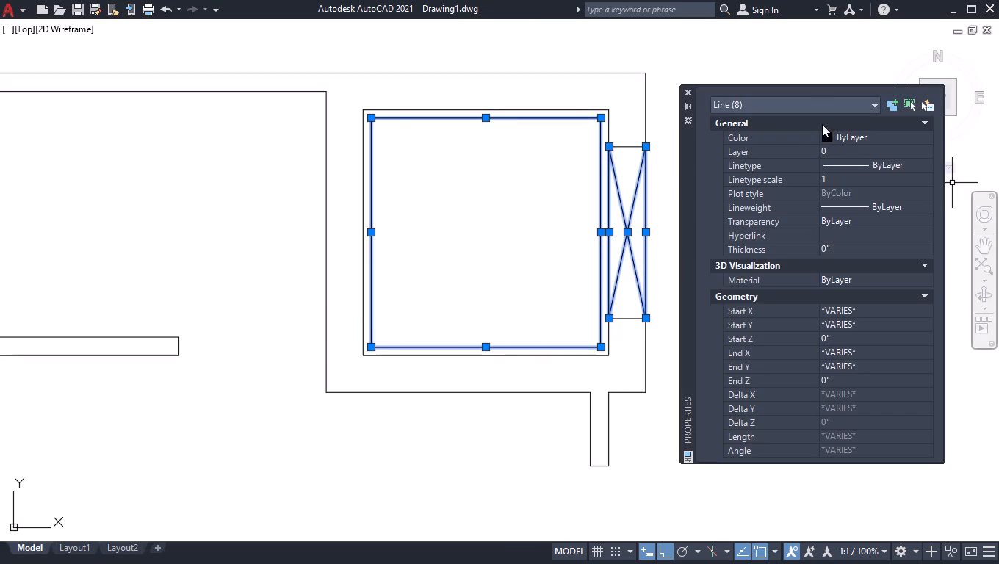
pyautogui.click(848, 133)
pyautogui.click(854, 131)
pyautogui.scroll(-3, 859, 230)
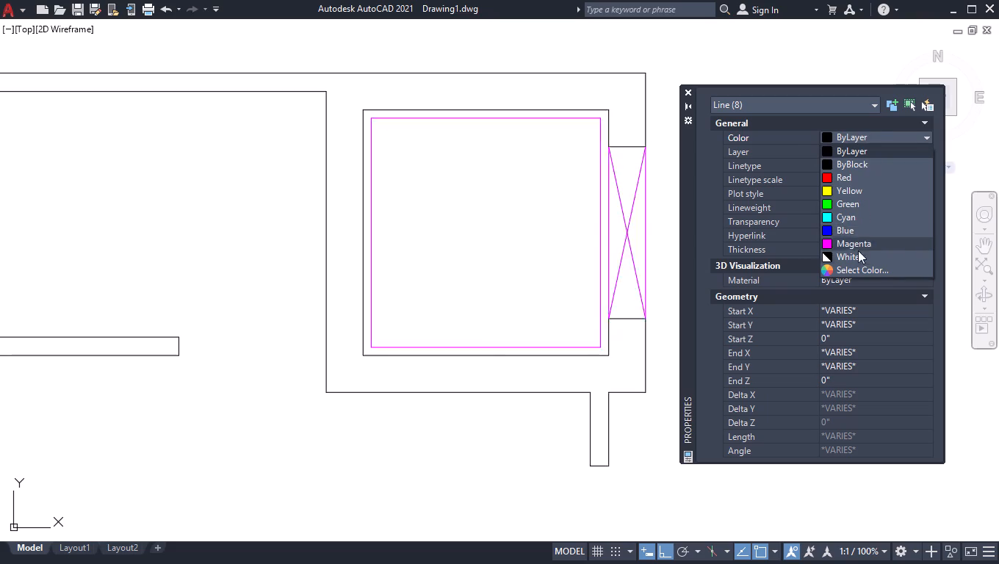
pyautogui.click(855, 265)
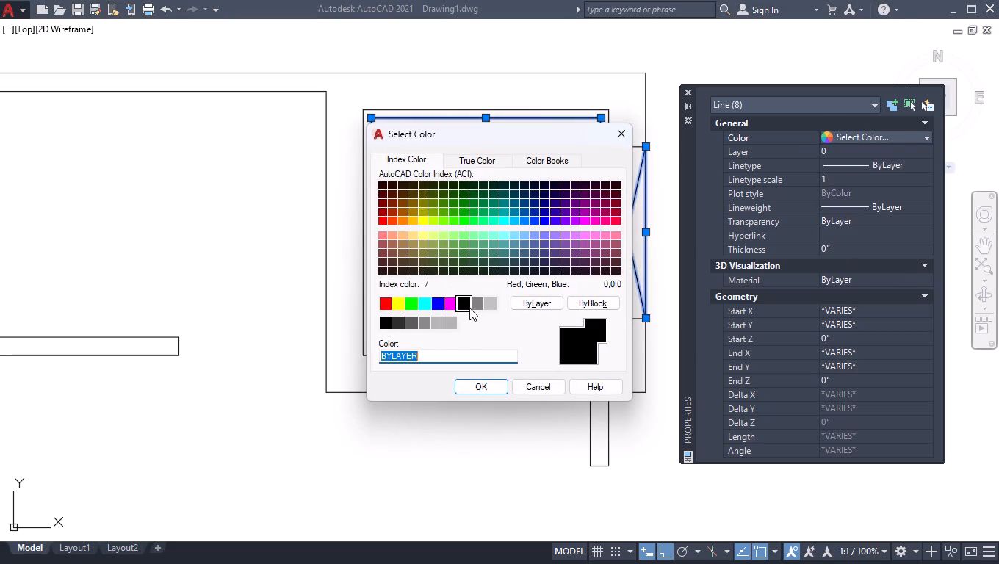
pyautogui.click(442, 326)
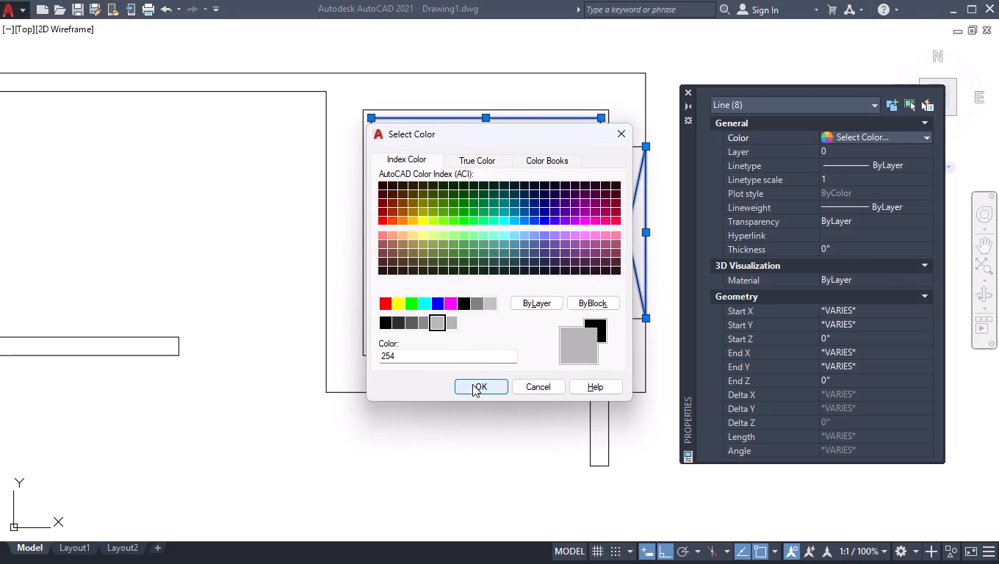
pyautogui.click(477, 385)
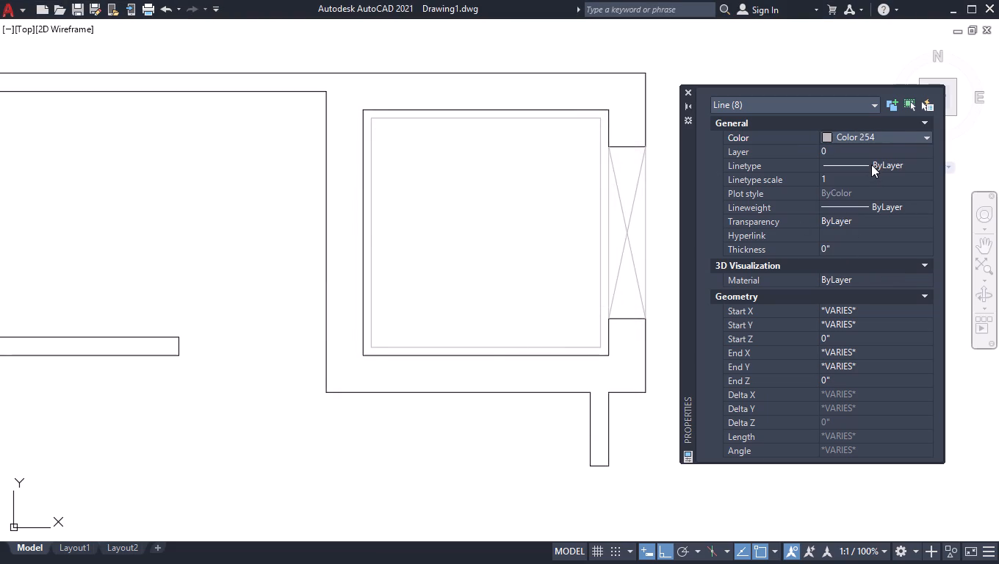
# Give the eight selected outline and opening lines the ACAD_ISO02W100 linetype at a linetype scale of 0.6.
pyautogui.doubleClick(871, 164)
pyautogui.click(860, 206)
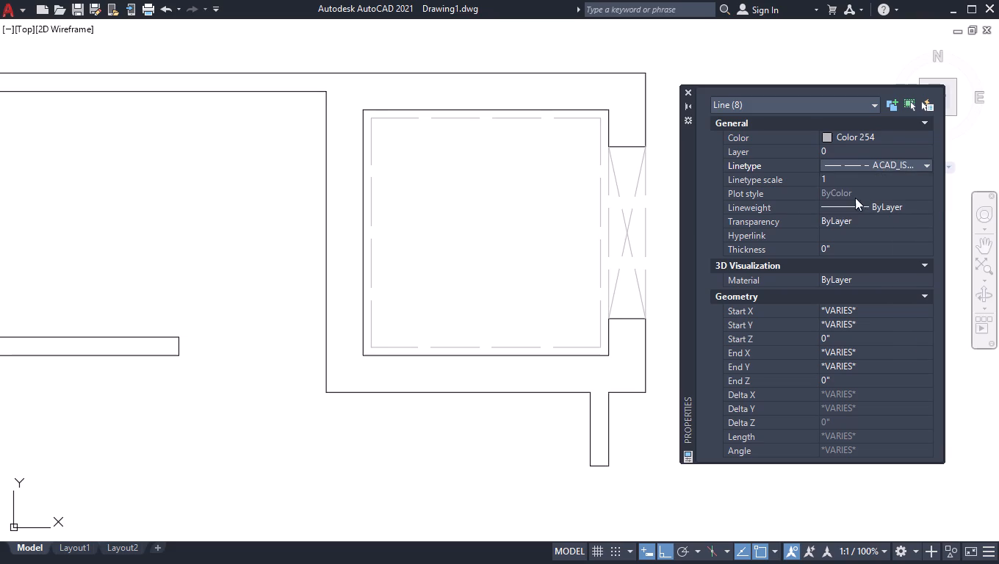
pyautogui.click(868, 173)
pyautogui.write('0.6')
pyautogui.press('Return')
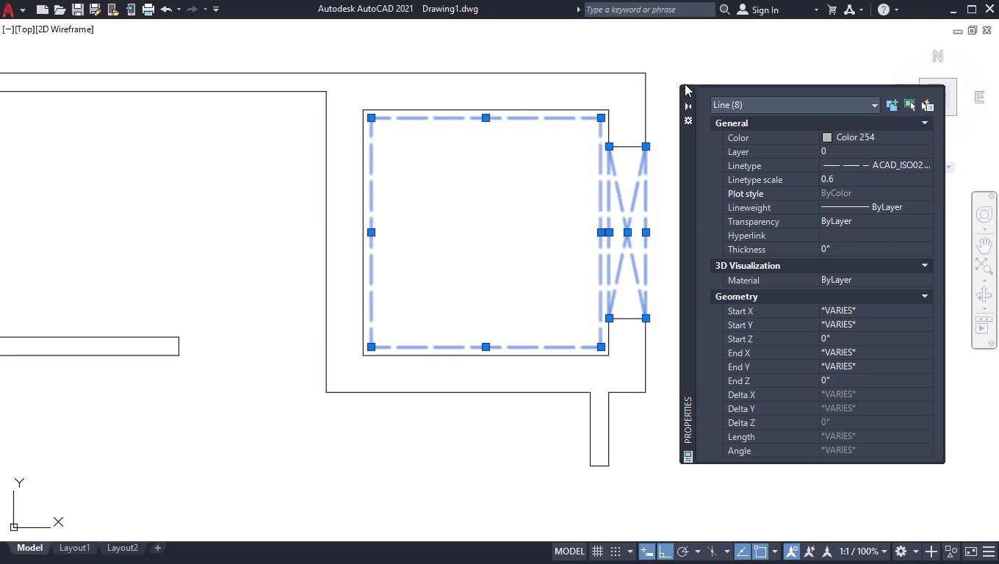
pyautogui.click(684, 93)
pyautogui.keyDown('shift'); pyautogui.click(766, 70); pyautogui.keyUp('shift')
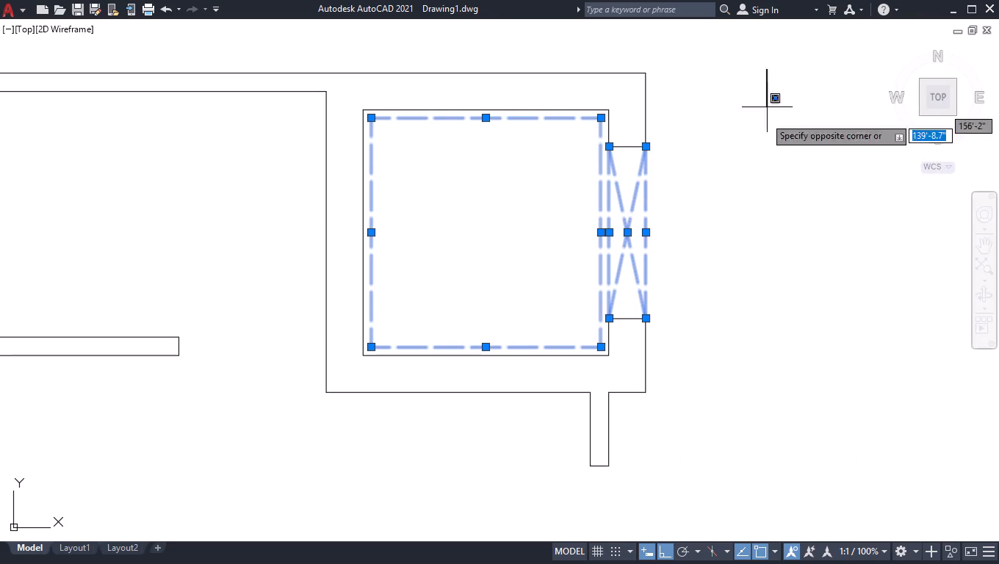
pyautogui.keyDown('shift'); pyautogui.click(189, 402); pyautogui.keyUp('shift')
# Draw two crossing diagonal lines between the opposite corners of the enclosure's dashed inner outline.
pyautogui.scroll(-1, 660, 290)
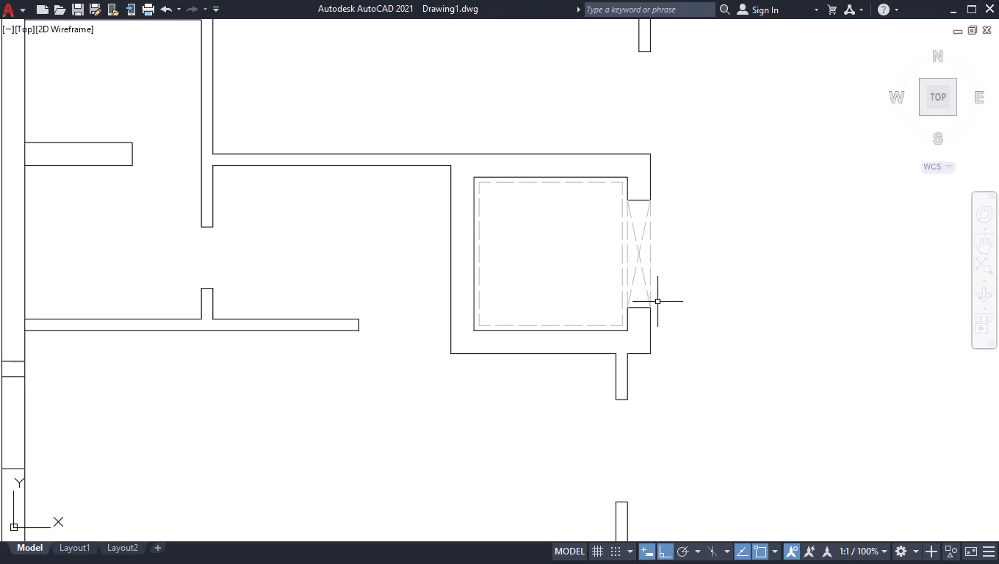
pyautogui.scroll(-1, 658, 347)
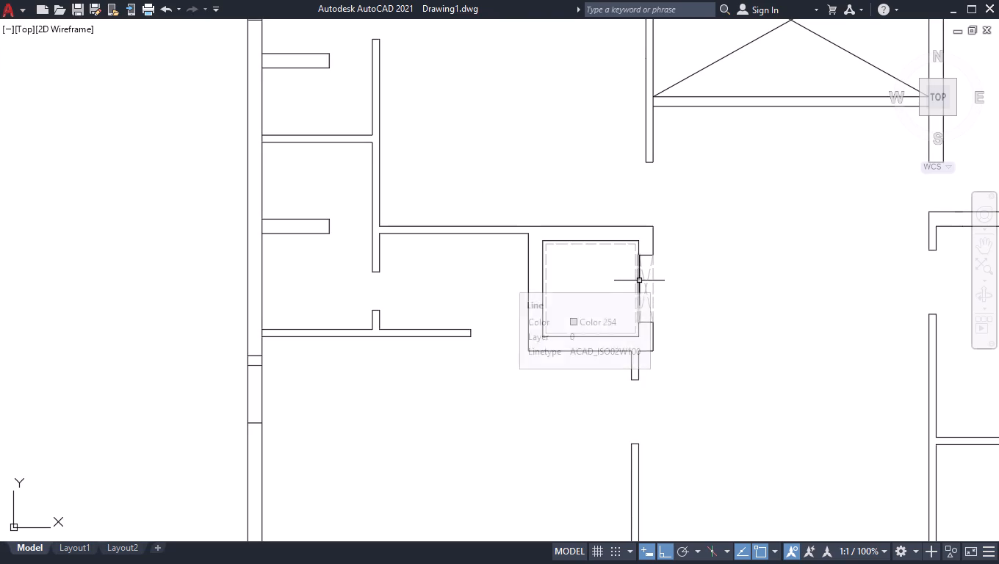
pyautogui.scroll(2, 640, 279)
pyautogui.press('l')
pyautogui.press('Return')
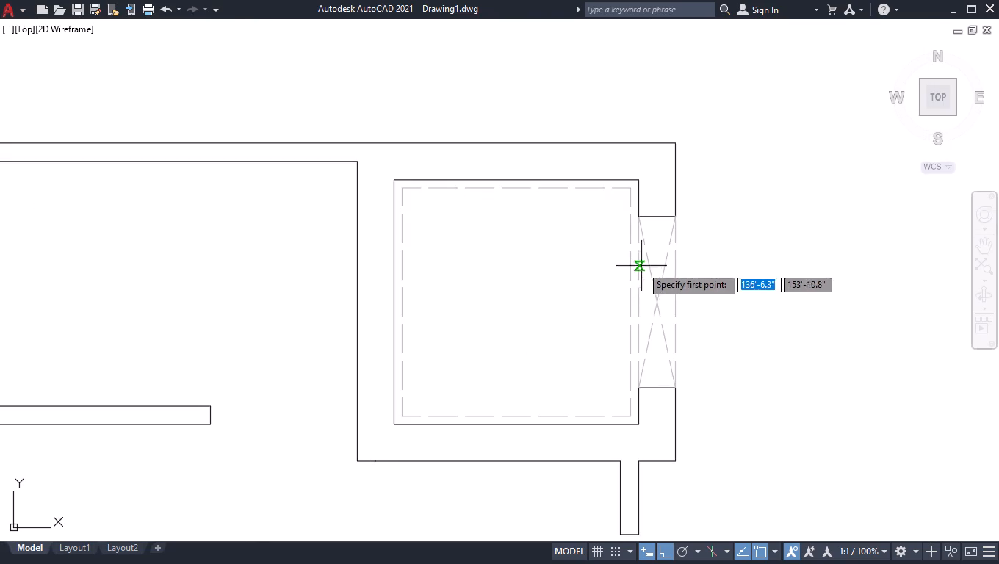
pyautogui.click(403, 188)
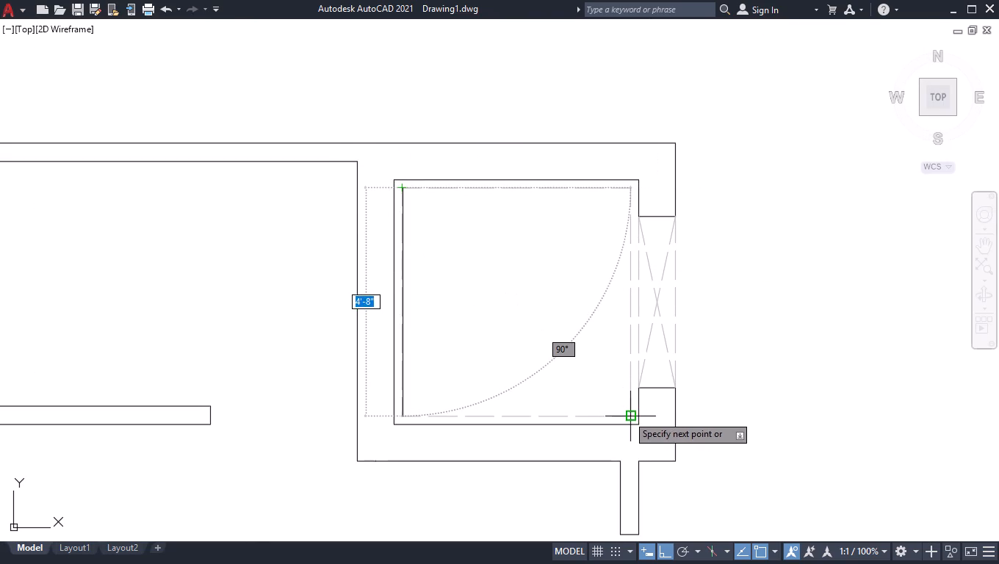
pyautogui.click(628, 415)
pyautogui.press('space')
pyautogui.press('space')
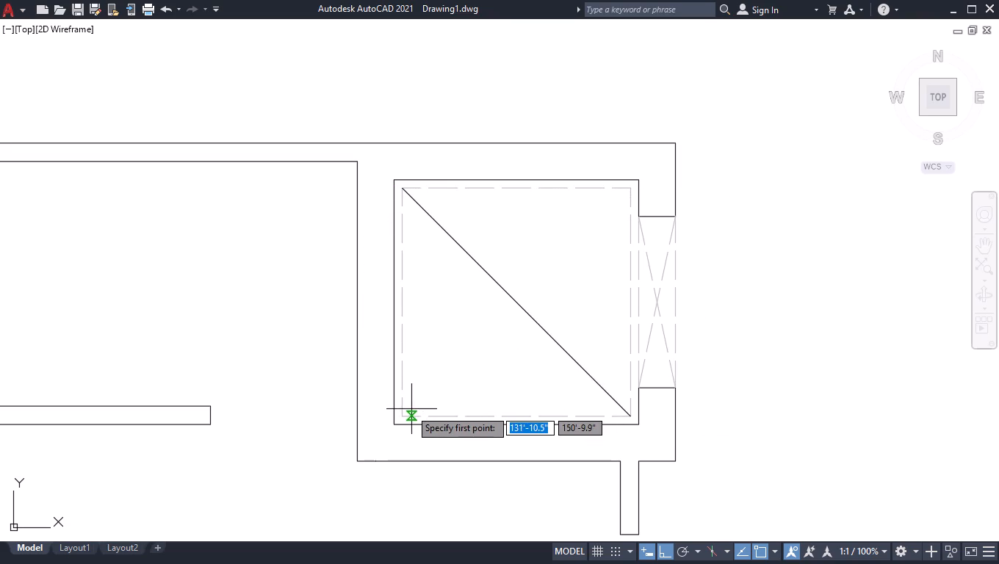
pyautogui.click(405, 412)
pyautogui.click(629, 189)
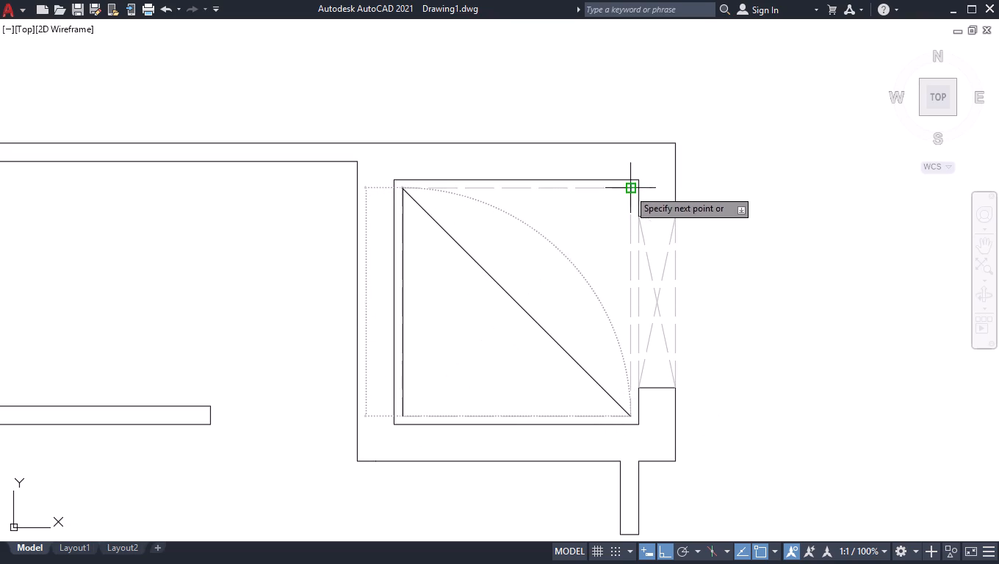
pyautogui.press('space')
# Set the enclosure's two new interior diagonals to the ACAD_ISO02W100 linetype with a linetype scale of 0.6.
pyautogui.click(576, 230)
pyautogui.click(464, 348)
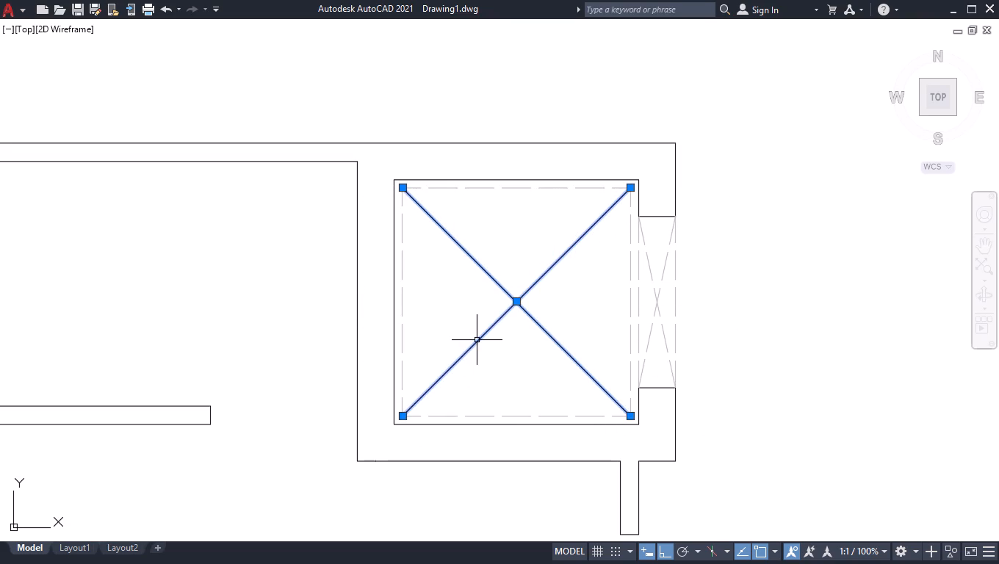
pyautogui.hotkey('ctrl', '1')
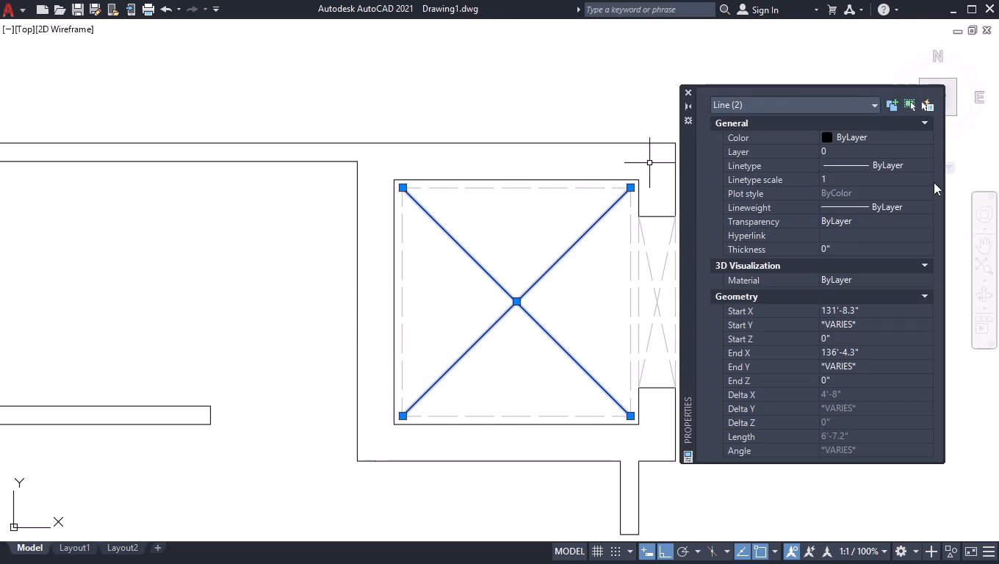
pyautogui.doubleClick(921, 167)
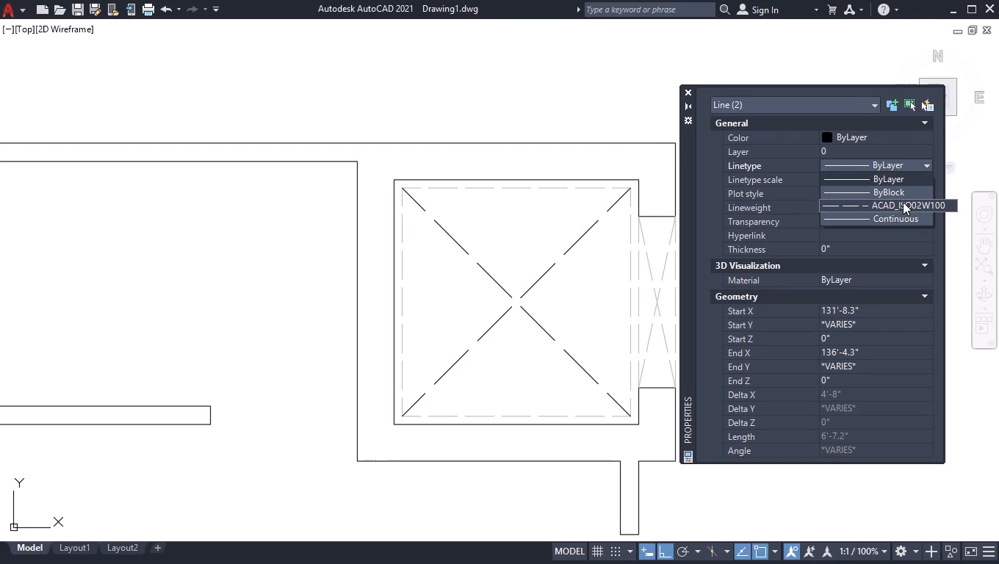
pyautogui.click(903, 202)
pyautogui.click(889, 181)
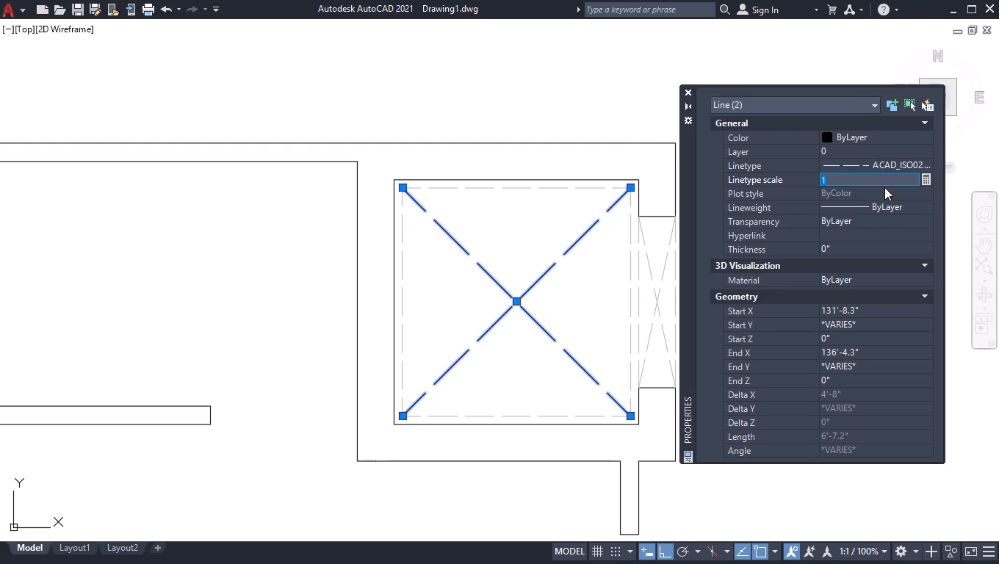
pyautogui.write('0.')
pyautogui.press('6')
pyautogui.press('Return')
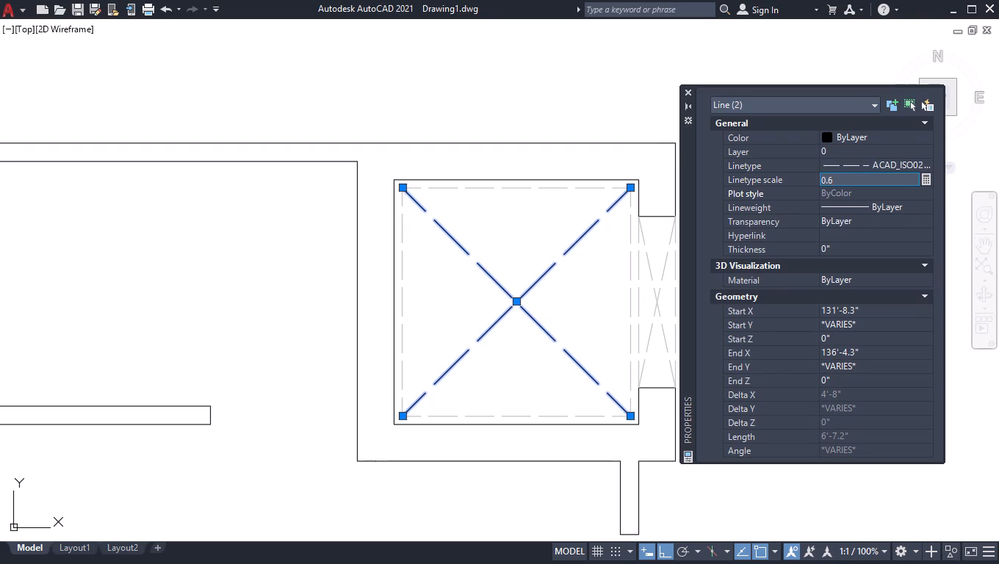
# Set the enclosure's two interior diagonals to color 254 and clear the selection.
pyautogui.click(865, 140)
pyautogui.click(865, 118)
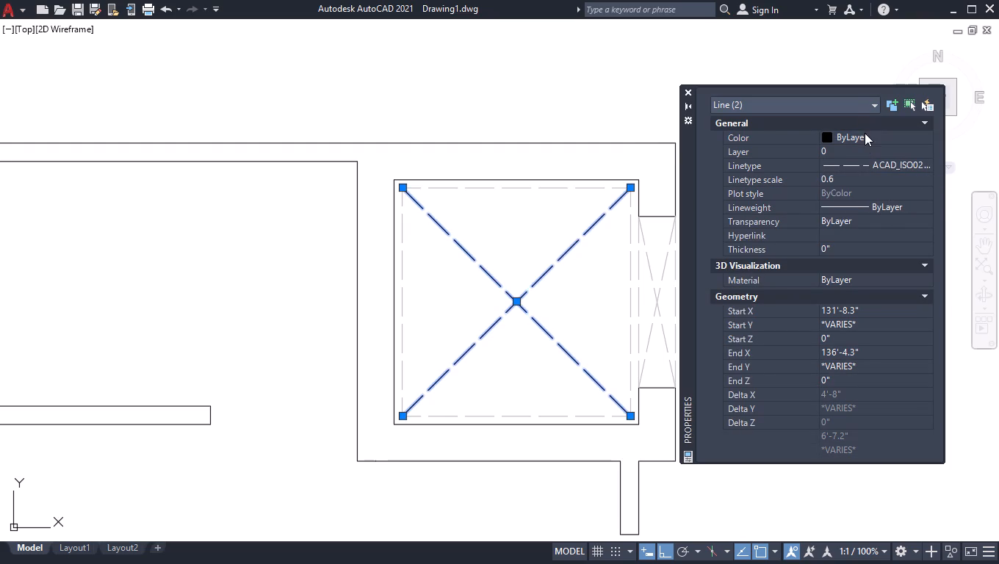
pyautogui.click(865, 133)
pyautogui.click(859, 136)
pyautogui.click(870, 267)
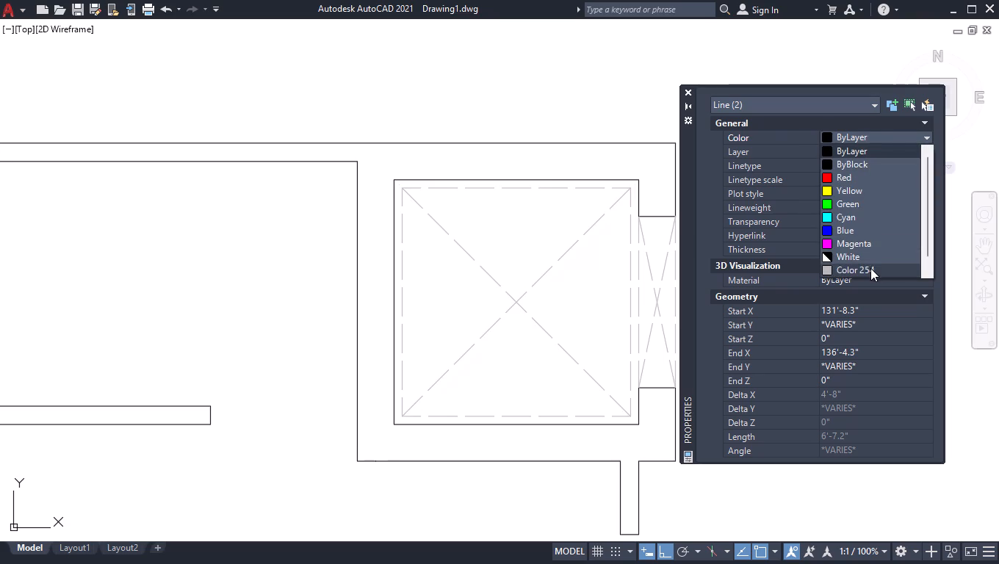
pyautogui.click(693, 97)
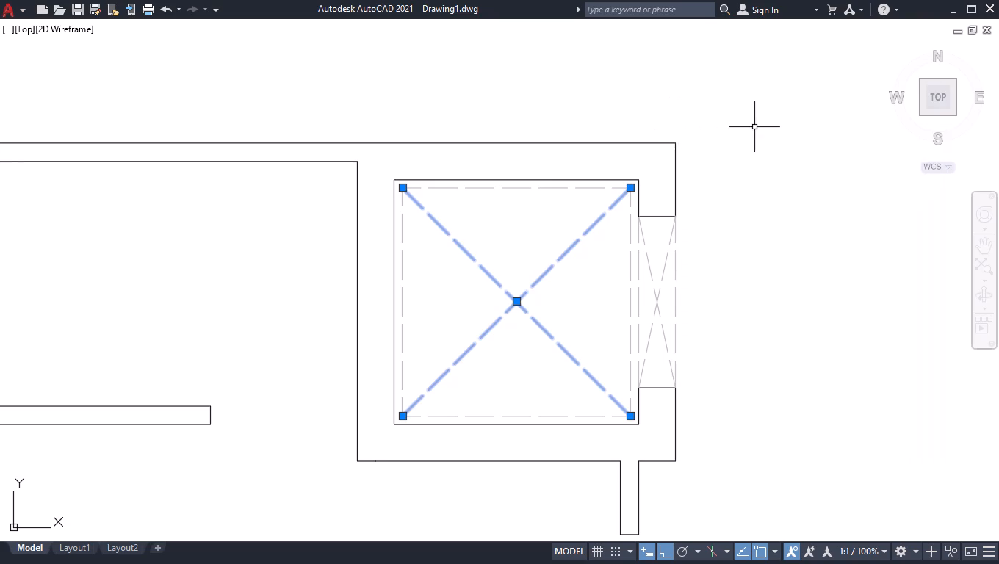
pyautogui.keyDown('shift'); pyautogui.moveTo(745, 120); pyautogui.dragTo(744, 147); pyautogui.keyUp('shift')
pyautogui.keyDown('shift'); pyautogui.click(241, 468); pyautogui.keyUp('shift')
# Place Door - Imperial blocks at six spots outside the floor plan, to its north and northwest.
pyautogui.scroll(-2, 627, 417)
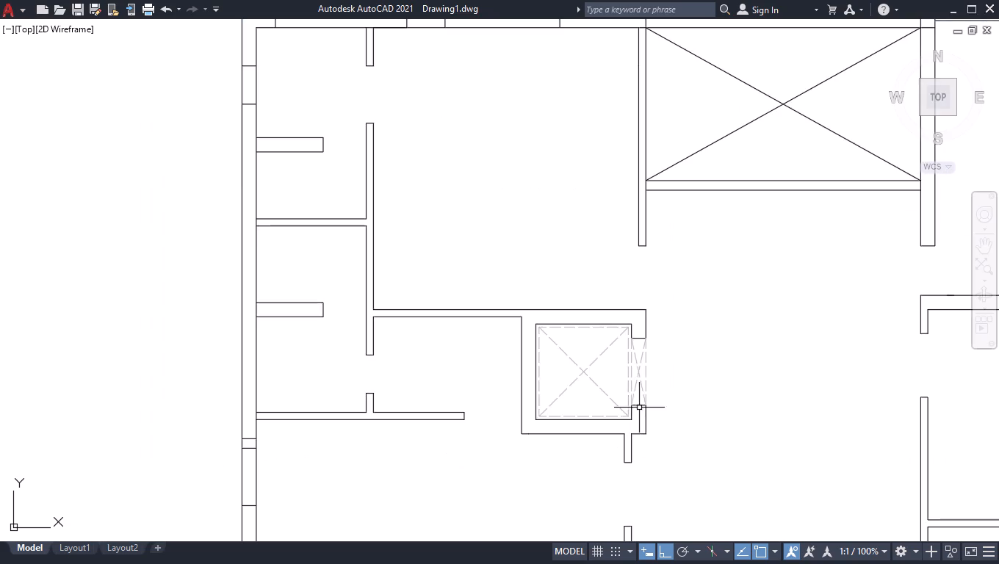
pyautogui.scroll(-2, 666, 377)
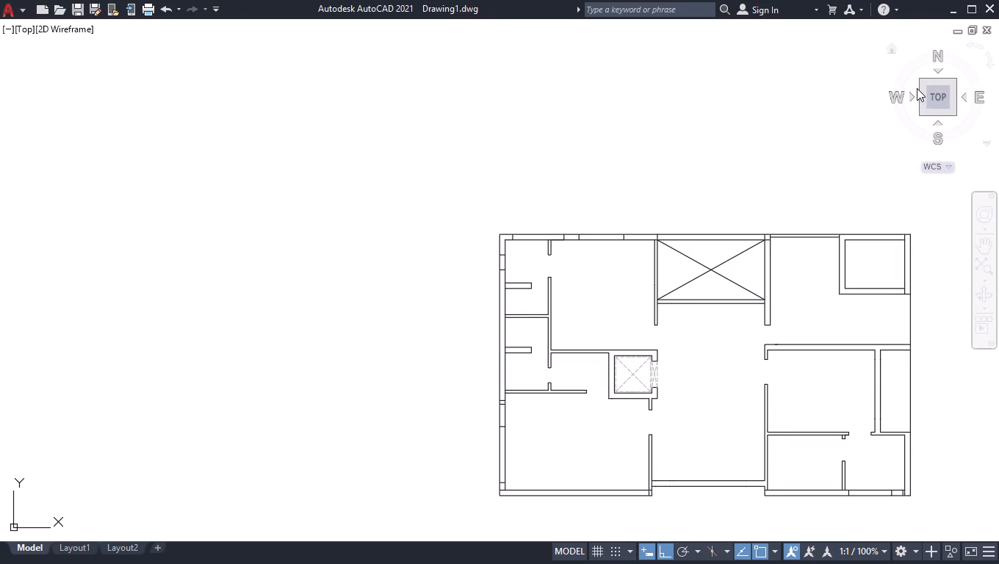
pyautogui.click(935, 98)
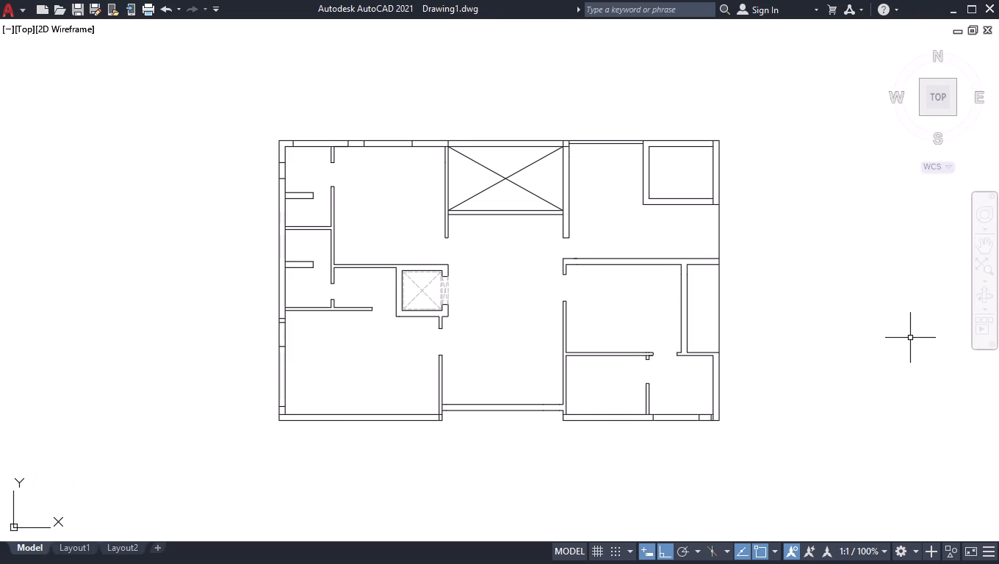
pyautogui.hotkey('ctrl', '2')
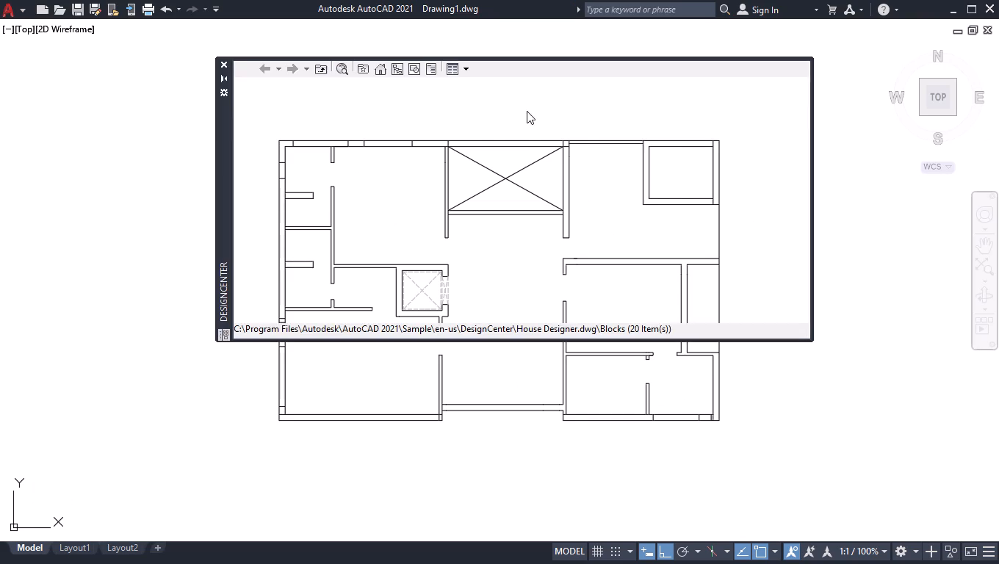
pyautogui.click(227, 66)
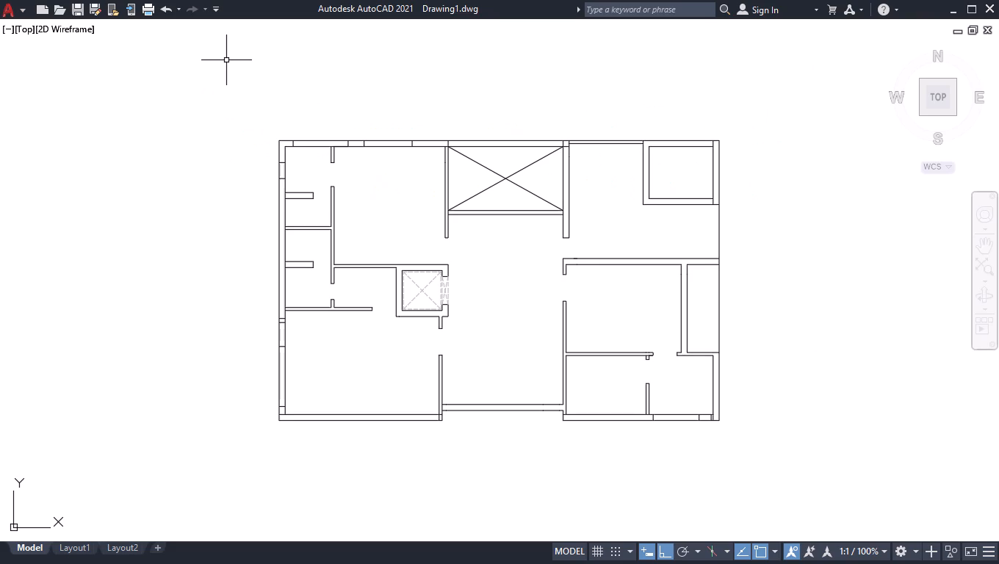
pyautogui.hotkey('ctrl', '3')
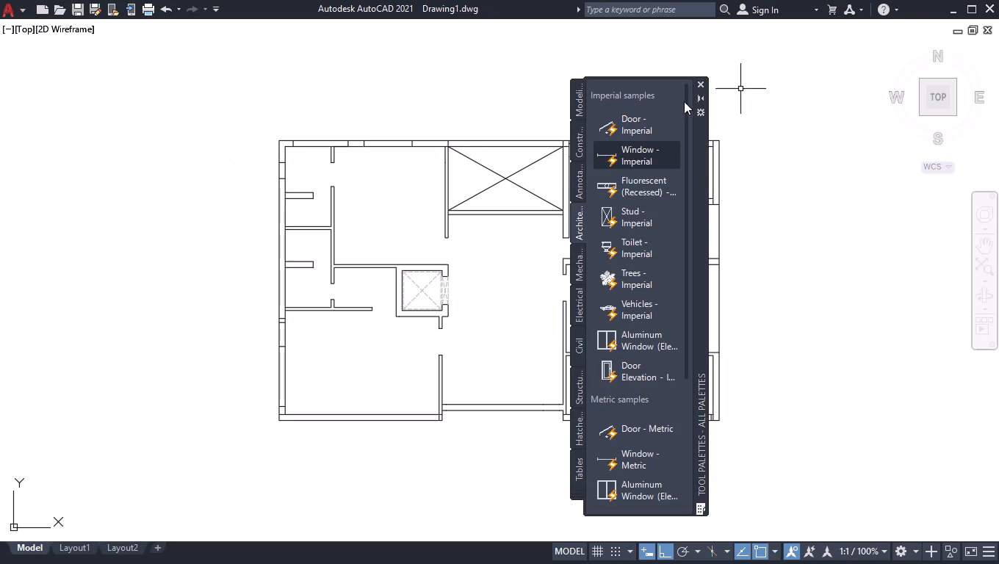
pyautogui.moveTo(642, 126); pyautogui.dragTo(71, 111)
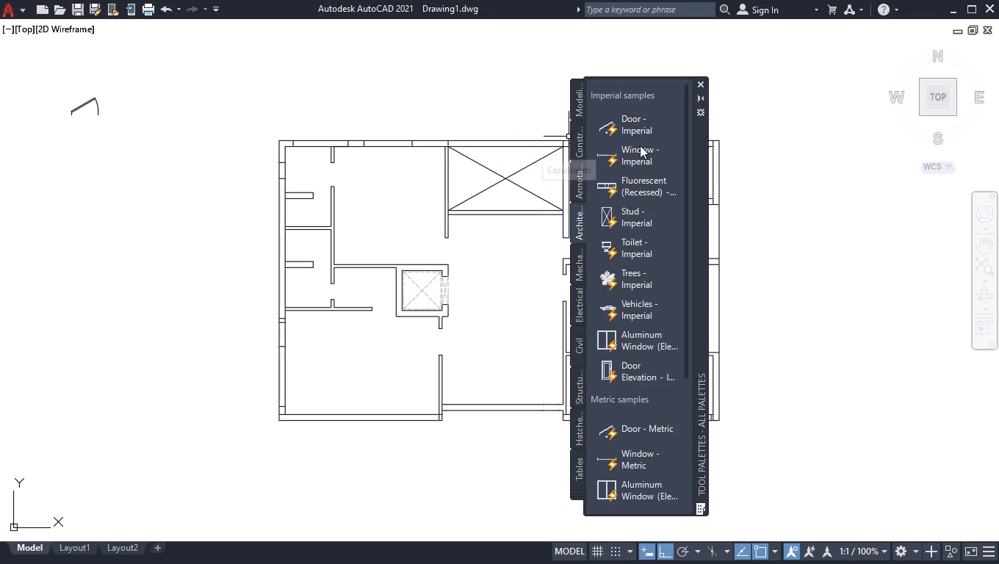
pyautogui.moveTo(639, 123); pyautogui.dragTo(139, 99)
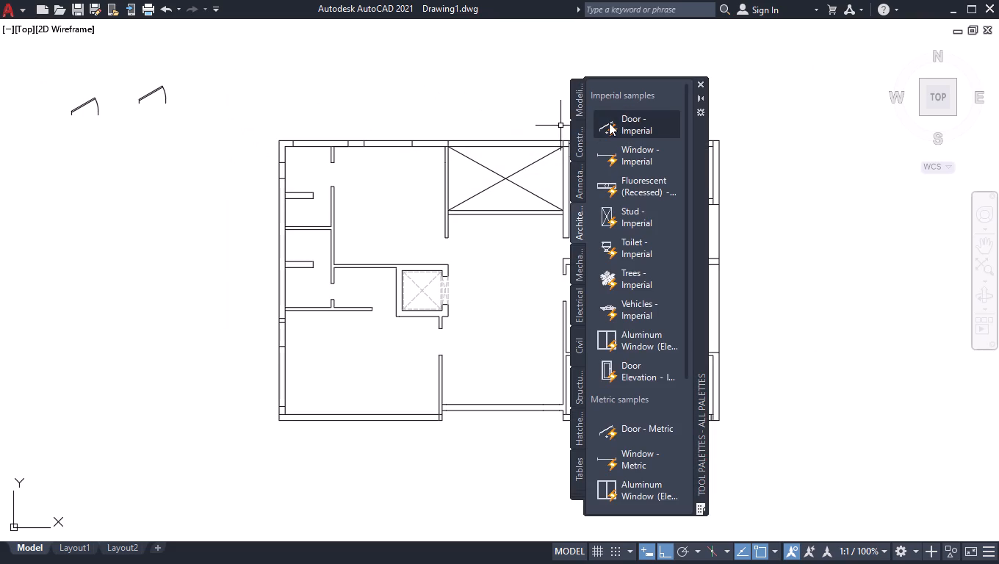
pyautogui.moveTo(609, 123); pyautogui.dragTo(83, 59)
pyautogui.moveTo(627, 133); pyautogui.dragTo(406, 98)
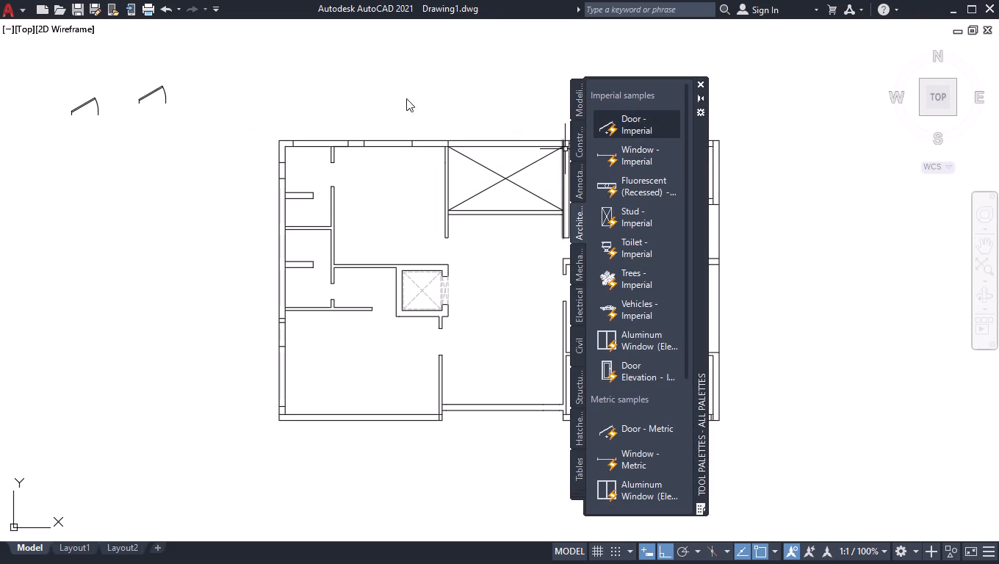
pyautogui.moveTo(406, 98); pyautogui.dragTo(271, 81)
pyautogui.moveTo(617, 130); pyautogui.dragTo(365, 79)
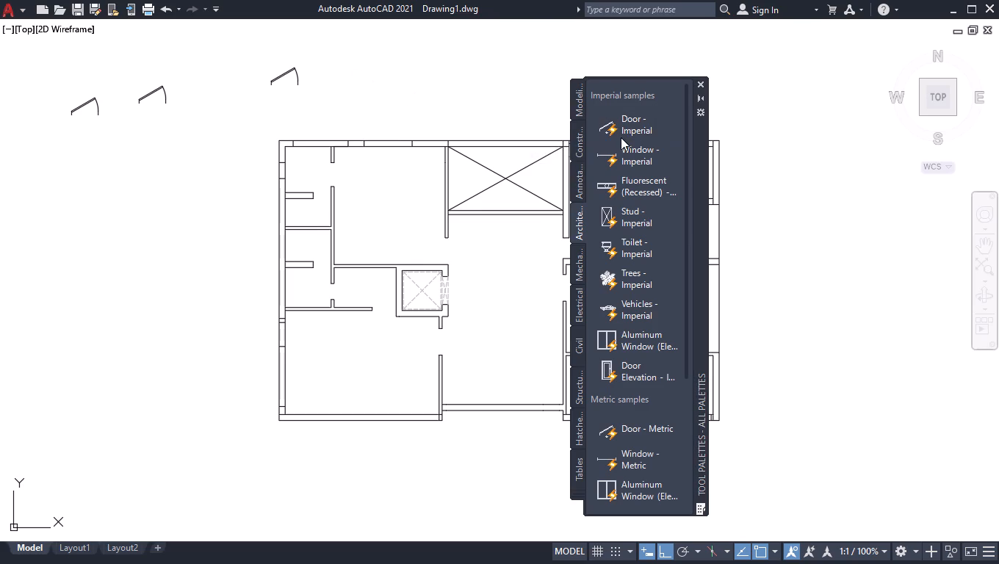
pyautogui.moveTo(643, 120); pyautogui.dragTo(495, 75)
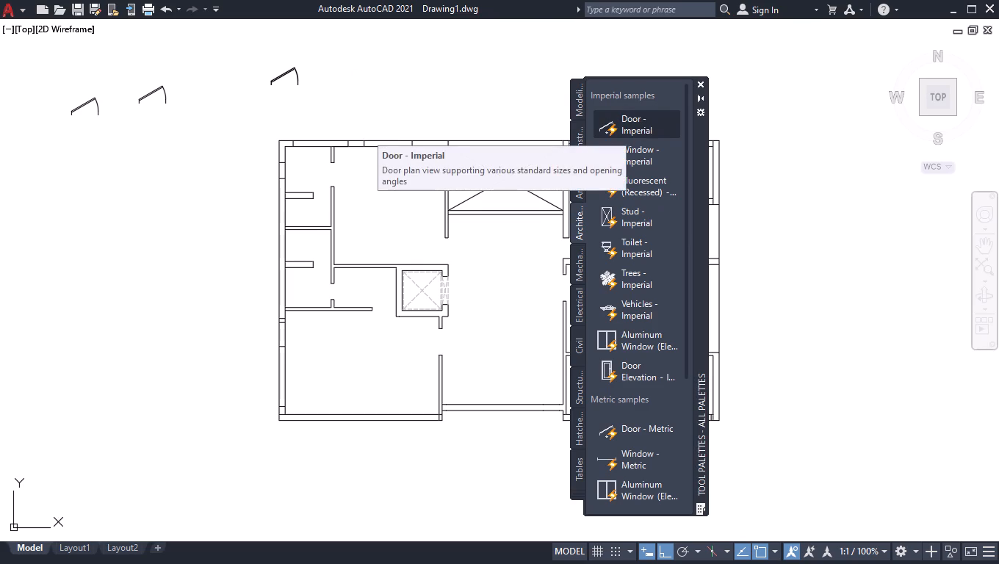
pyautogui.moveTo(495, 75); pyautogui.dragTo(474, 71)
pyautogui.moveTo(668, 121); pyautogui.dragTo(391, 76)
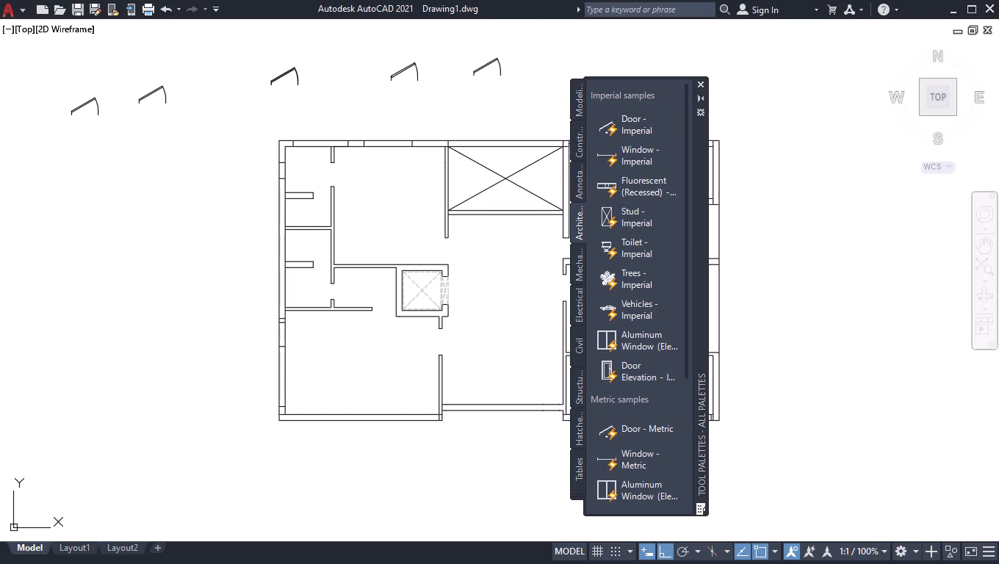
pyautogui.moveTo(629, 127); pyautogui.dragTo(325, 105)
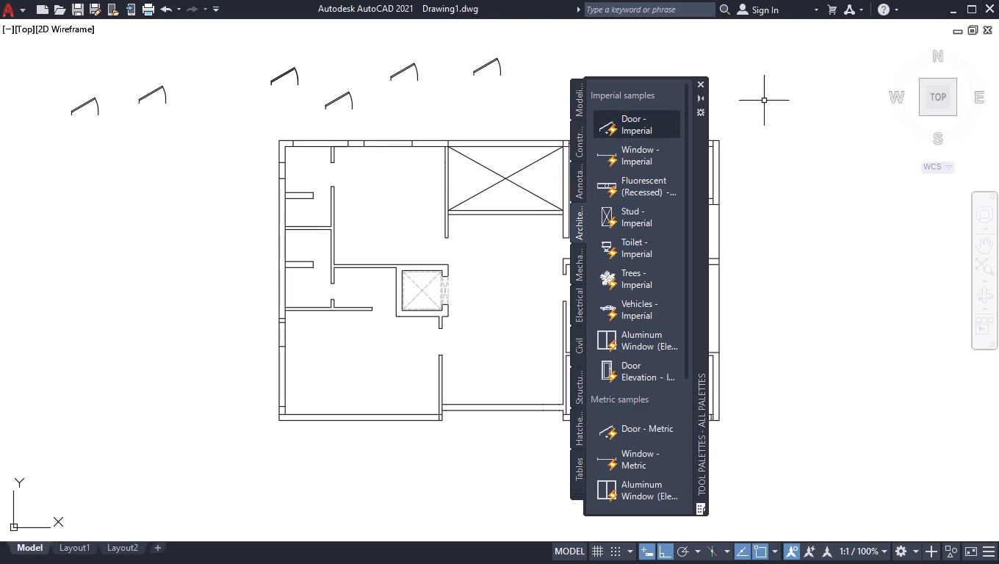
pyautogui.click(697, 81)
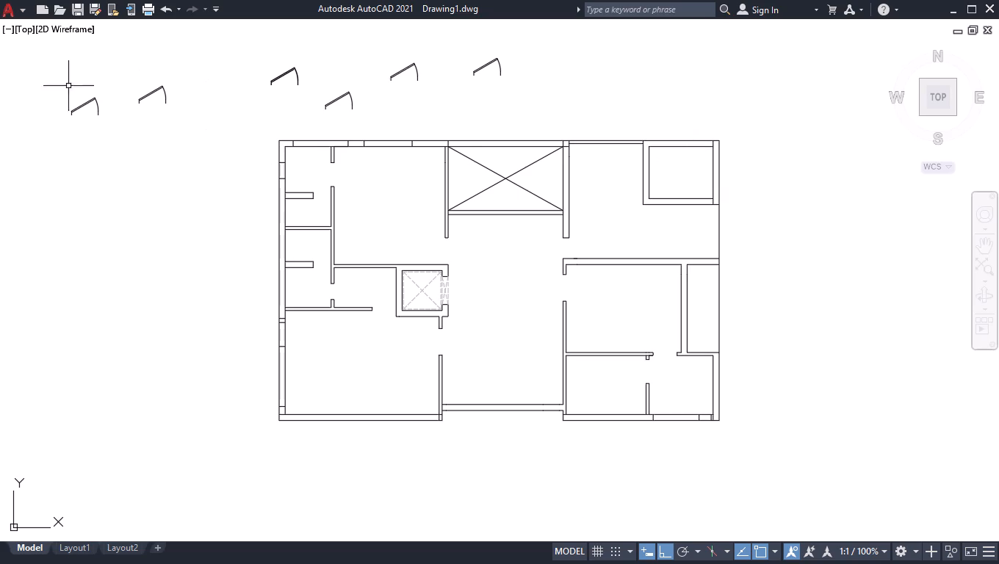
# Reduce the westernmost door block's width by one size and open its leaf perpendicular to the doorway.
pyautogui.scroll(2, 56, 96)
pyautogui.scroll(3, 118, 120)
pyautogui.scroll(-2, 118, 103)
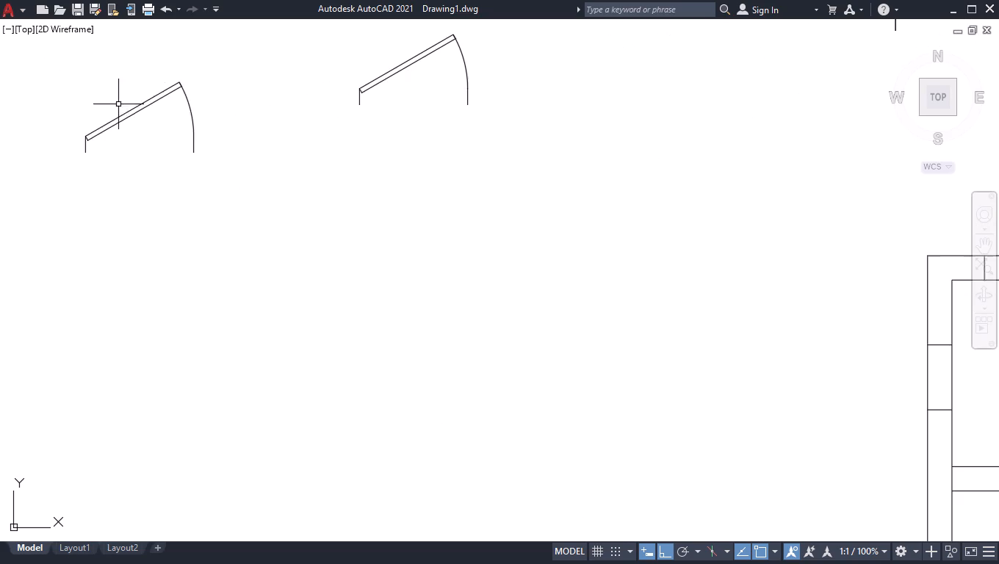
pyautogui.scroll(-1, 148, 139)
pyautogui.scroll(2, 115, 92)
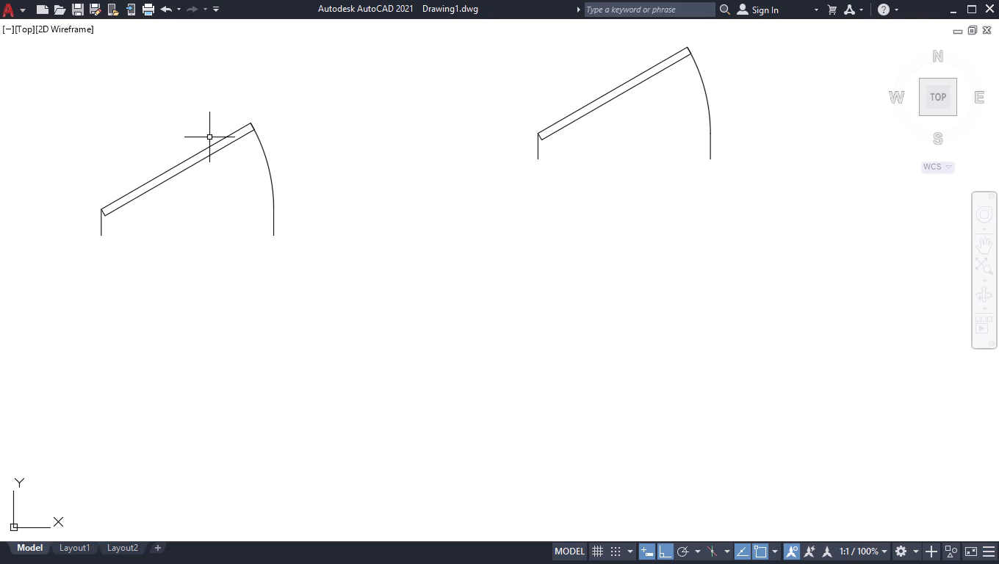
pyautogui.click(209, 149)
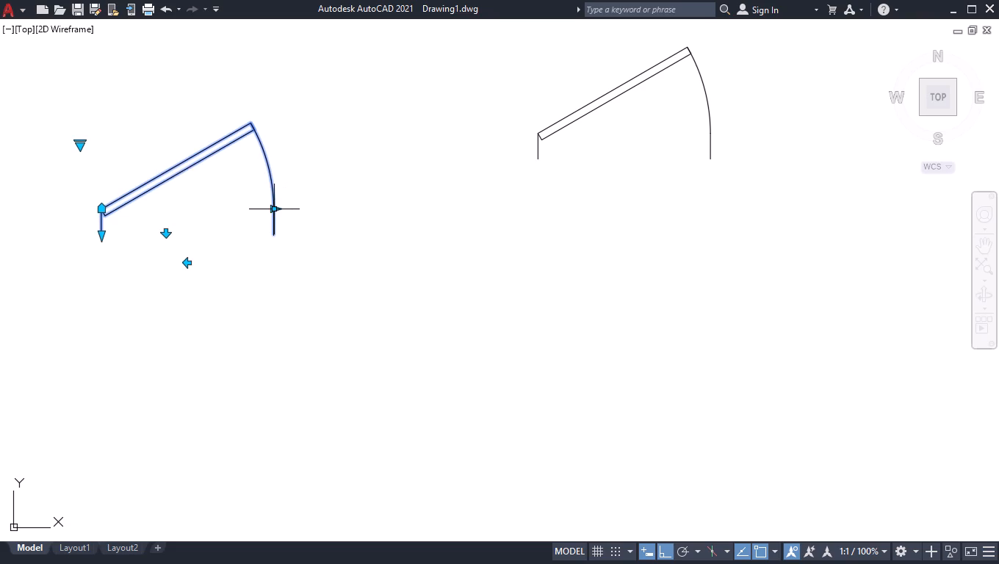
pyautogui.click(271, 207)
pyautogui.click(259, 206)
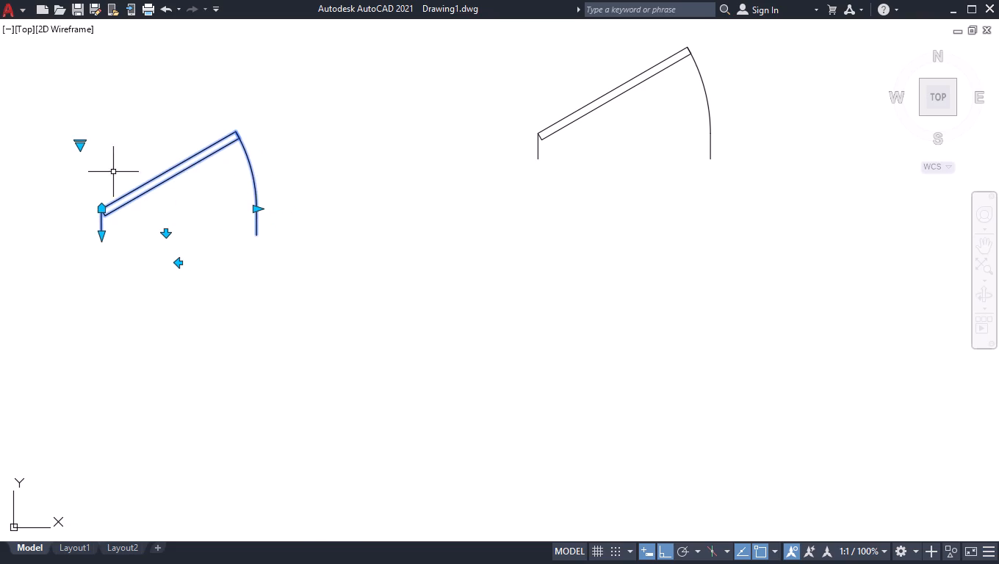
pyautogui.click(83, 145)
pyautogui.click(129, 203)
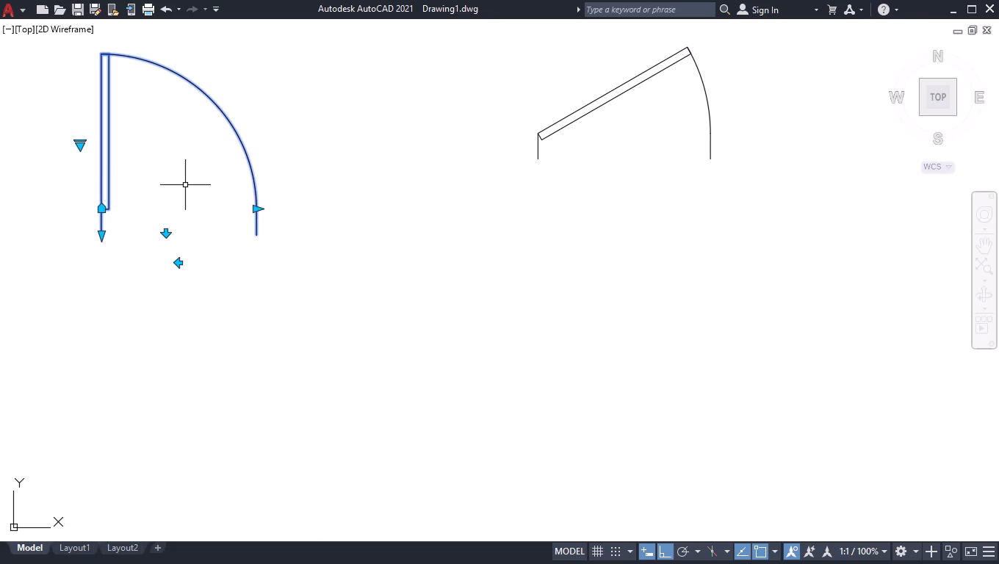
# Flip the westernmost door block so it hinges on its east side and swings north.
pyautogui.click(164, 235)
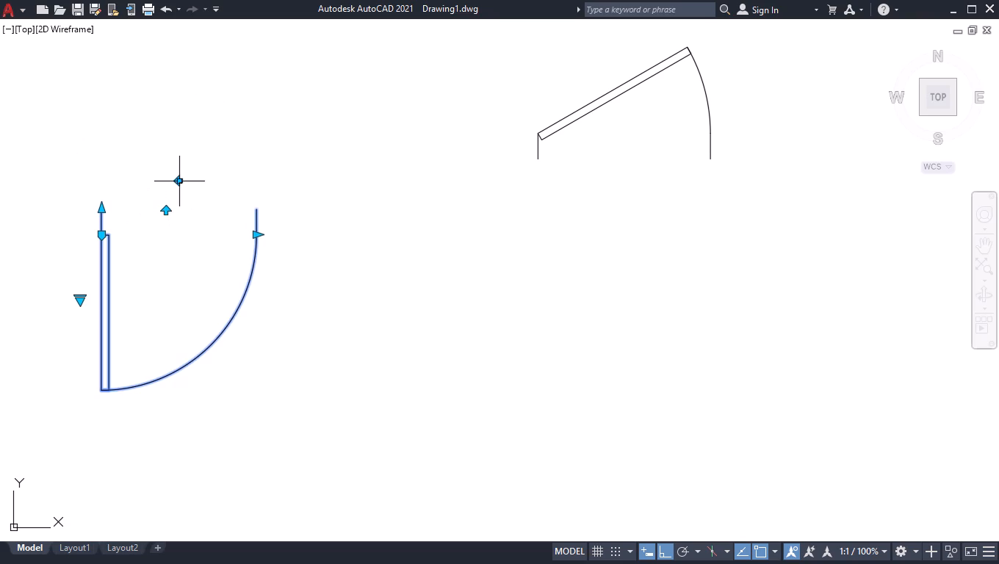
pyautogui.click(178, 177)
pyautogui.click(177, 183)
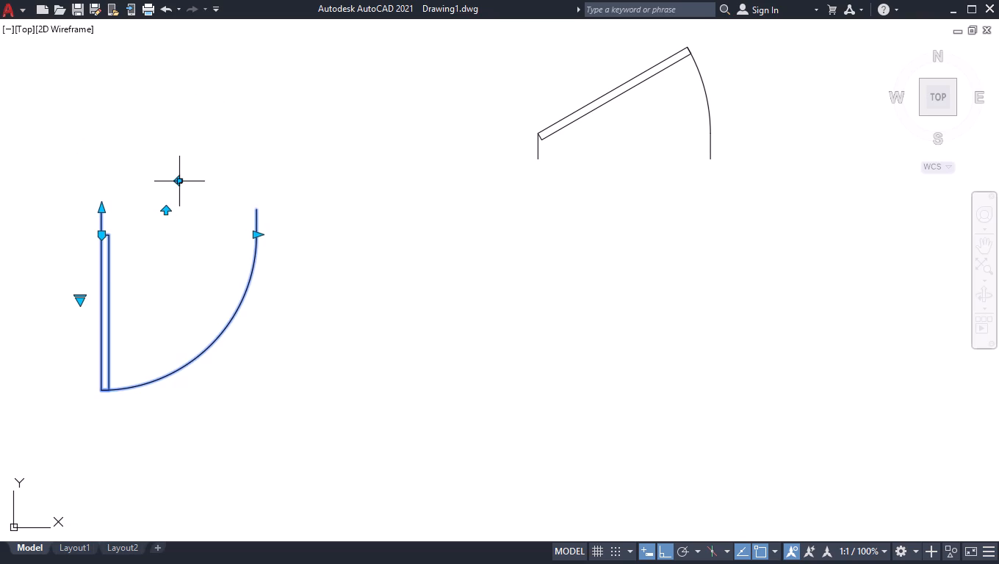
pyautogui.click(176, 178)
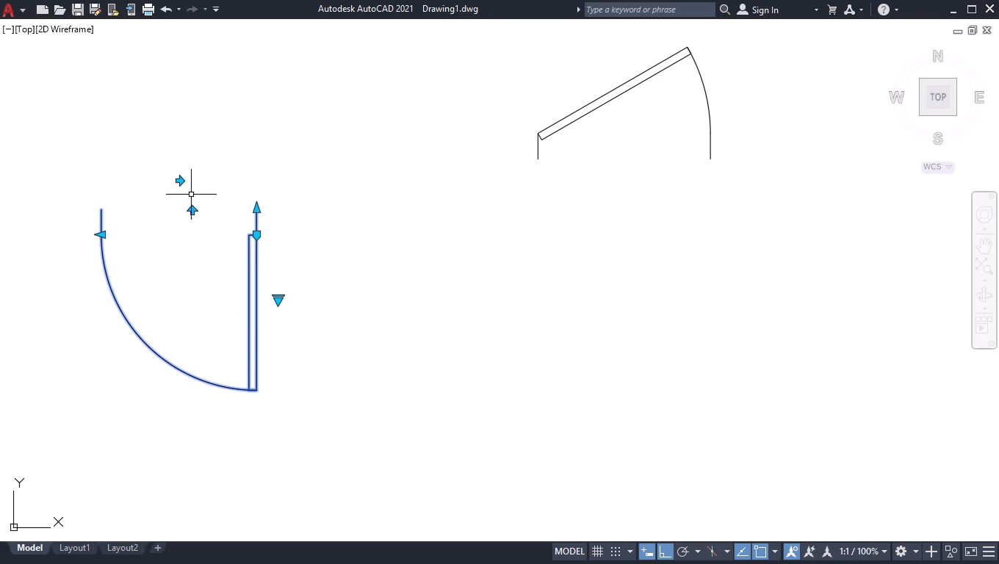
pyautogui.click(195, 208)
pyautogui.click(195, 211)
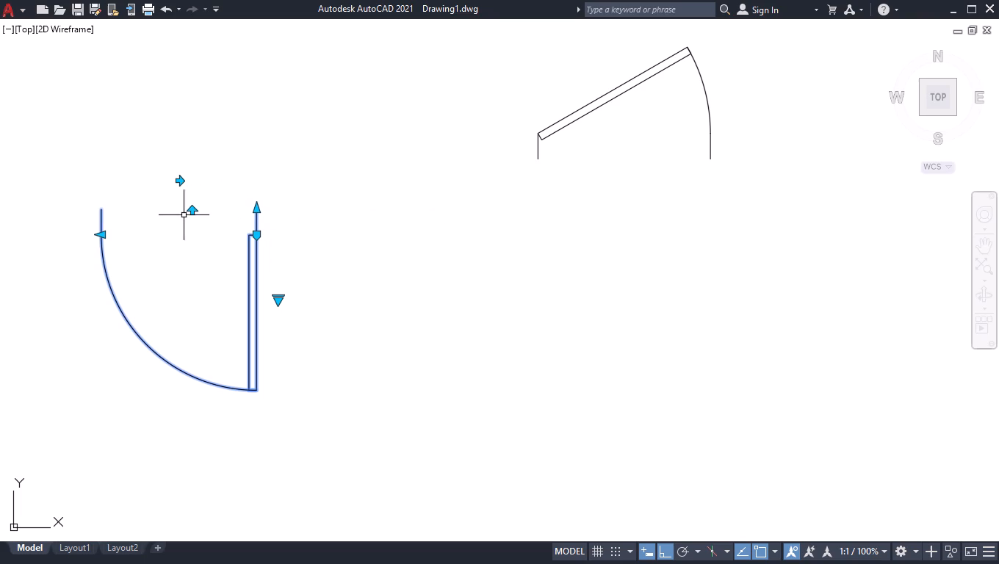
pyautogui.click(190, 209)
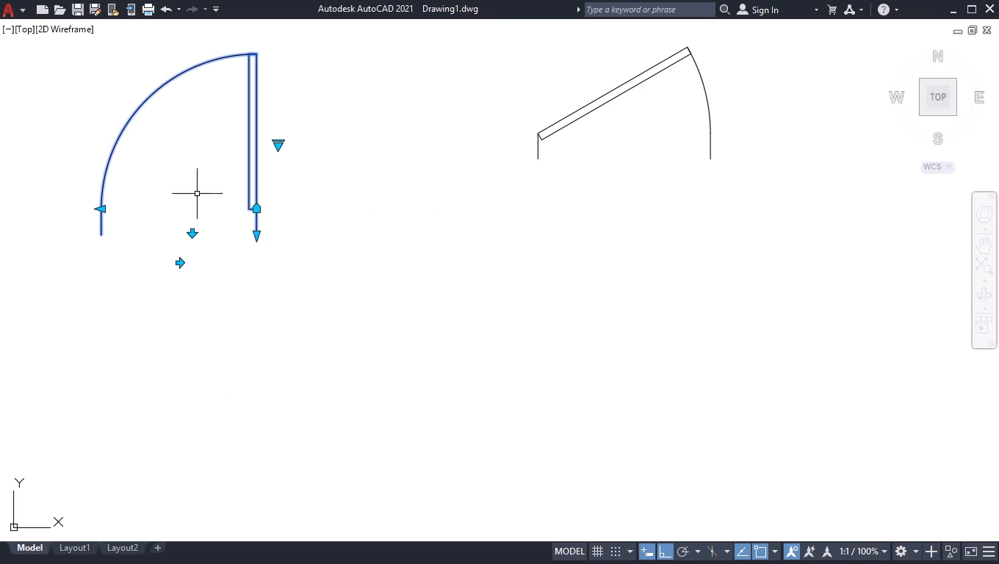
# Rotate the flipped door 90° counterclockwise about the south end of its hinge-side jamb.
pyautogui.write('ro')
pyautogui.press('Return')
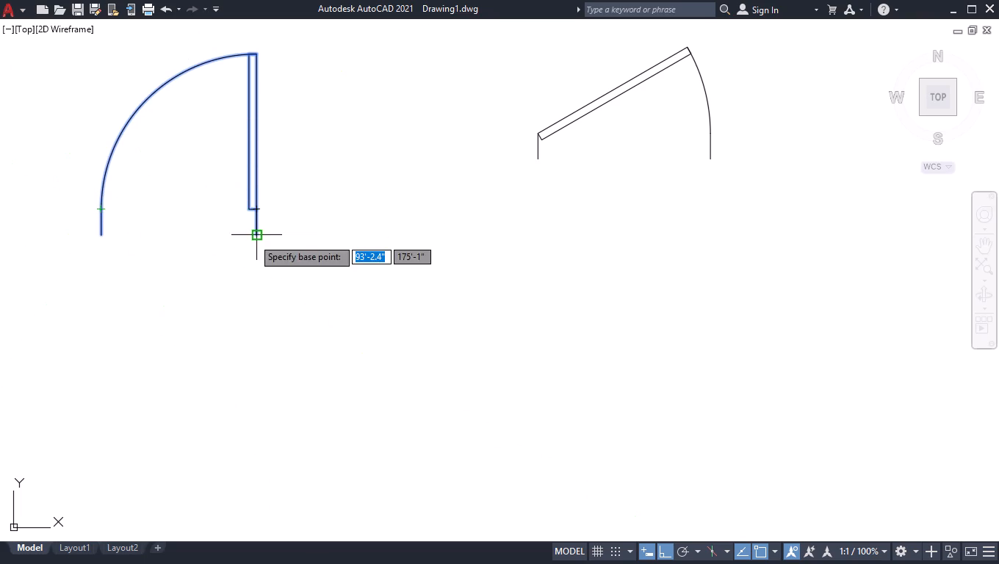
pyautogui.click(253, 236)
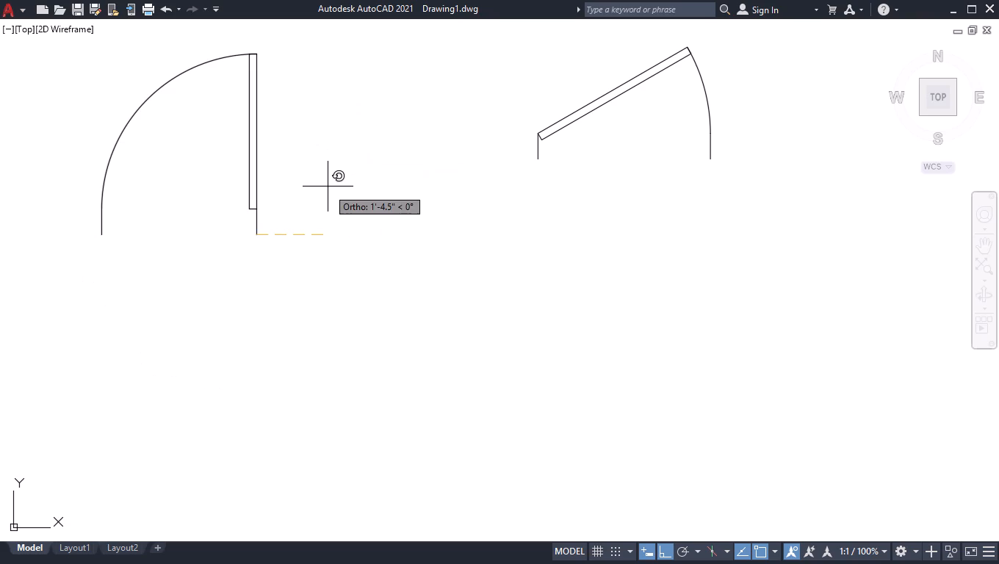
pyautogui.click(337, 130)
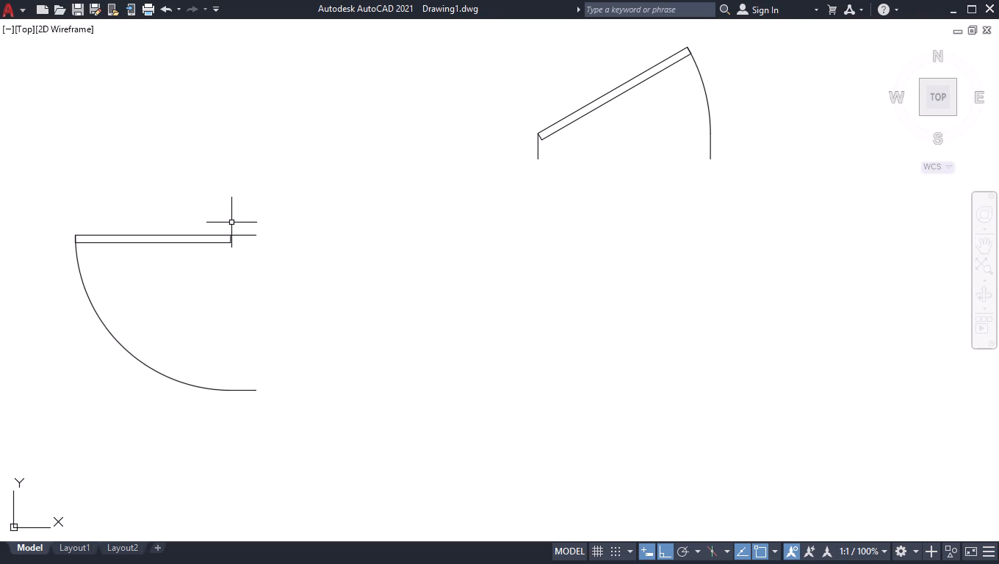
# Move the rotated door by its hinge-side jamb end to the southeast corner of the wall stub above the northwest room's east opening.
pyautogui.click(231, 223)
pyautogui.click(152, 303)
pyautogui.write('mov')
pyautogui.press('Return')
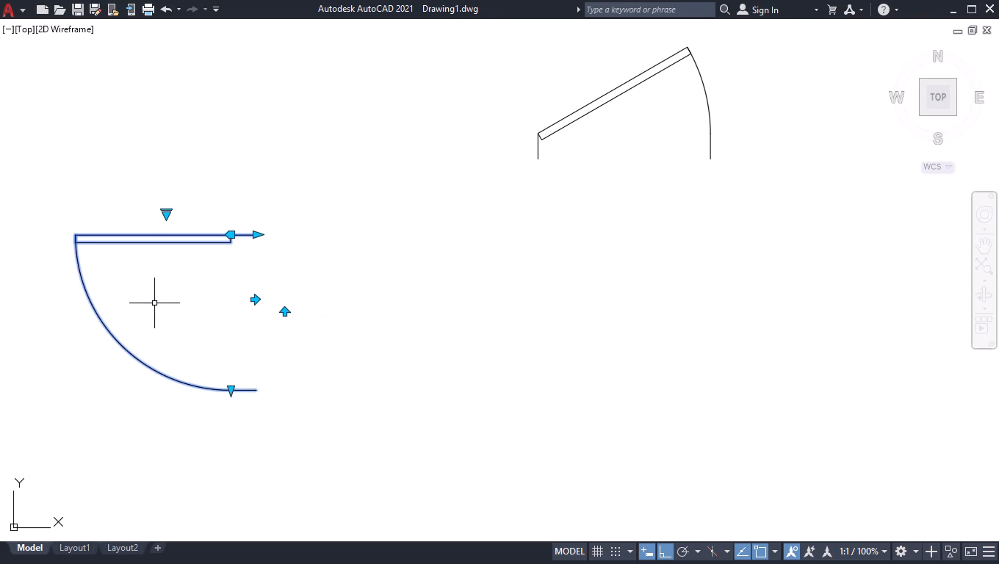
pyautogui.click(254, 231)
pyautogui.scroll(-3, 333, 239)
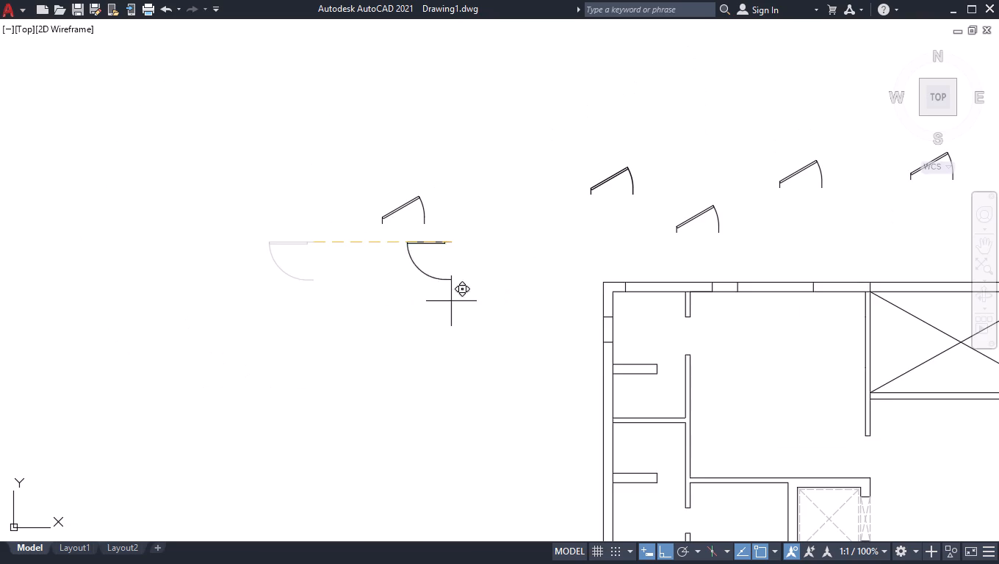
pyautogui.scroll(4, 746, 340)
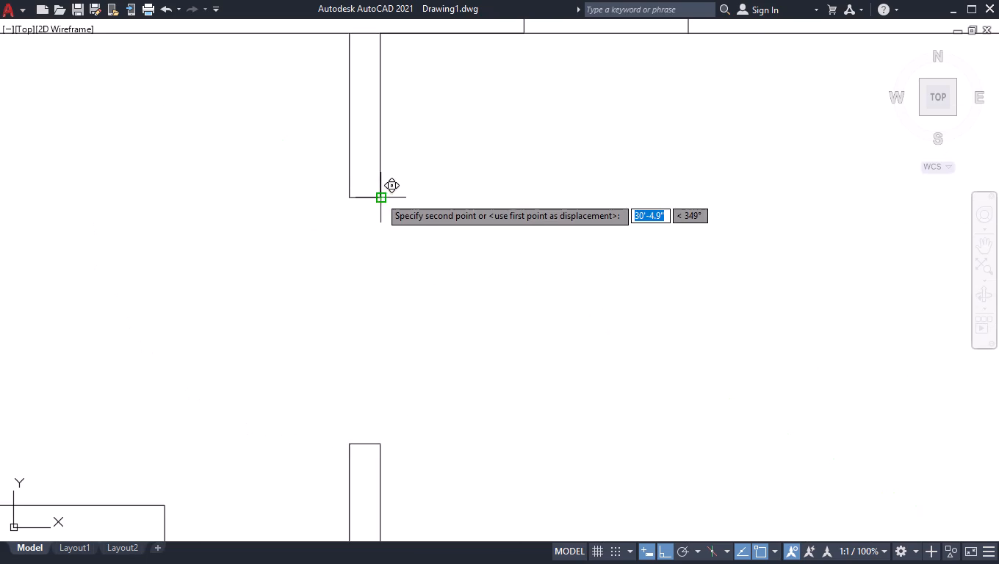
pyautogui.click(380, 197)
# Reduce the westernmost loose door block's width to 2'-8" and open its leaf perpendicular to the doorway.
pyautogui.scroll(-6, 433, 249)
pyautogui.scroll(1, 470, 201)
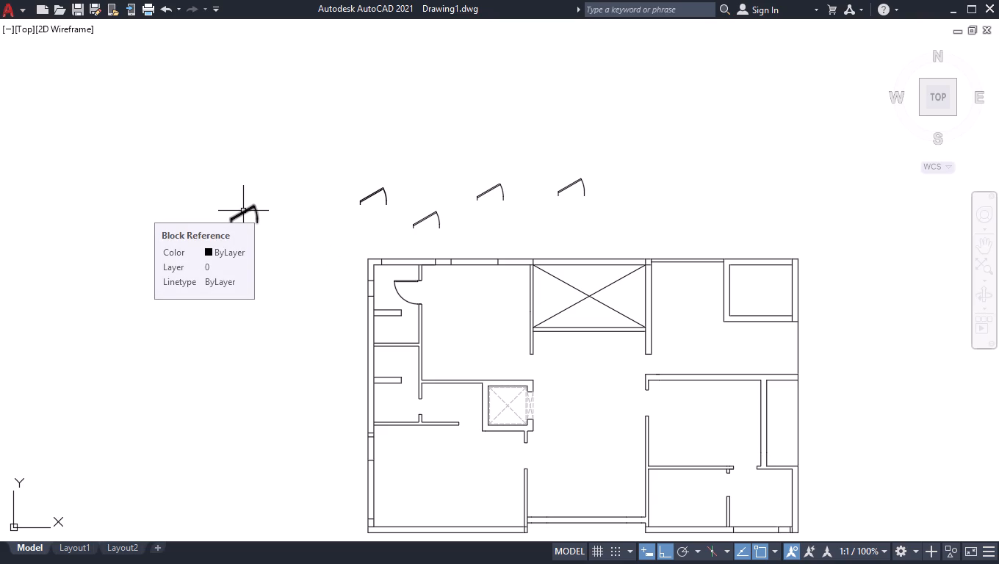
pyautogui.scroll(2, 268, 240)
pyautogui.scroll(2, 224, 190)
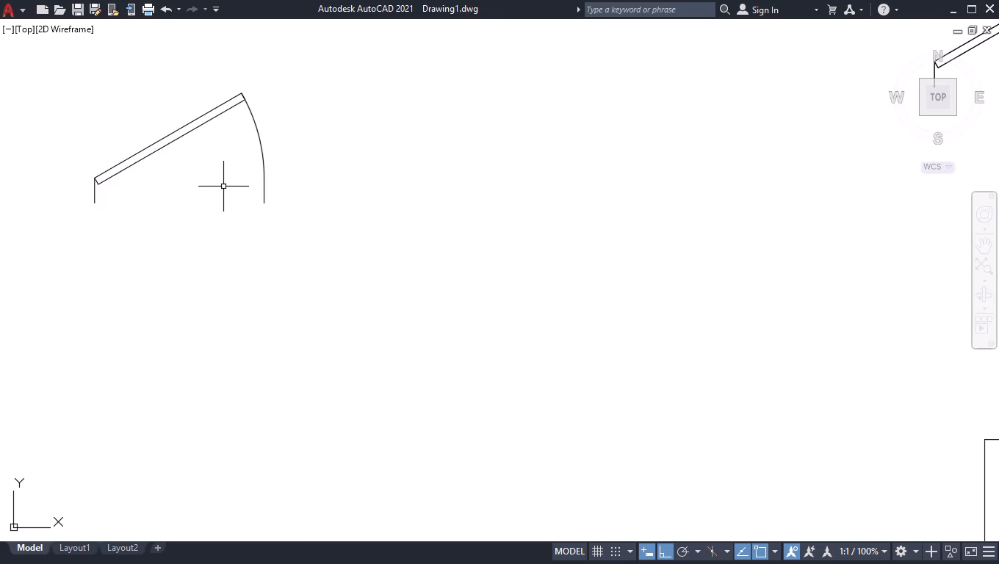
pyautogui.click(203, 117)
pyautogui.click(264, 177)
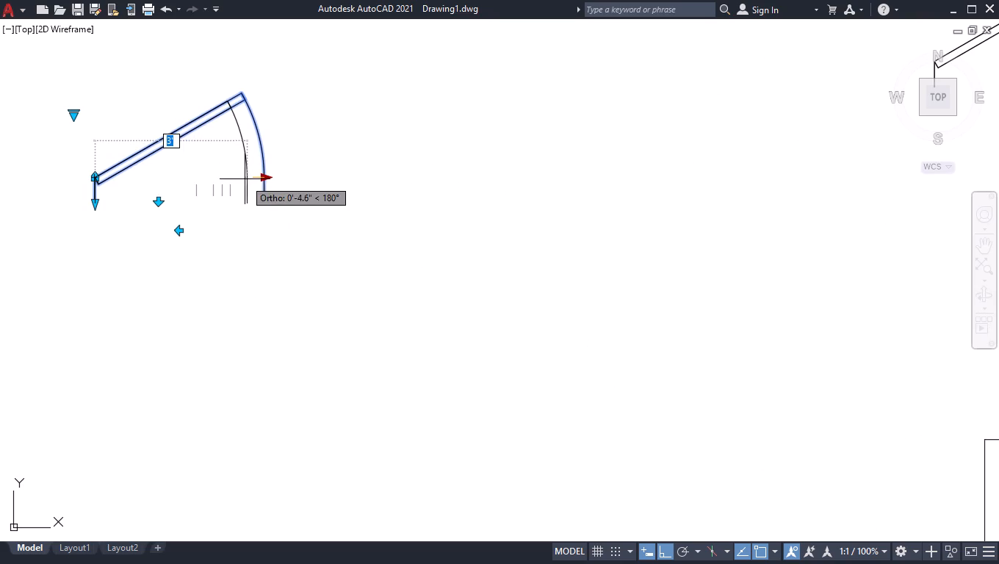
pyautogui.click(232, 166)
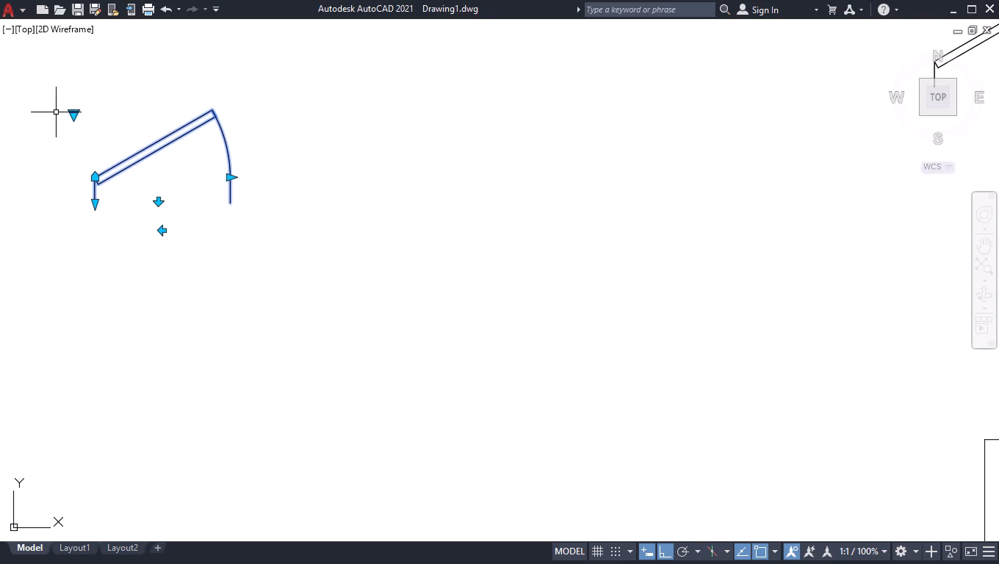
pyautogui.click(76, 117)
pyautogui.click(103, 169)
# Rotate the resized door 90° counterclockwise about the south end of its hinge-side jamb.
pyautogui.scroll(-1, 235, 201)
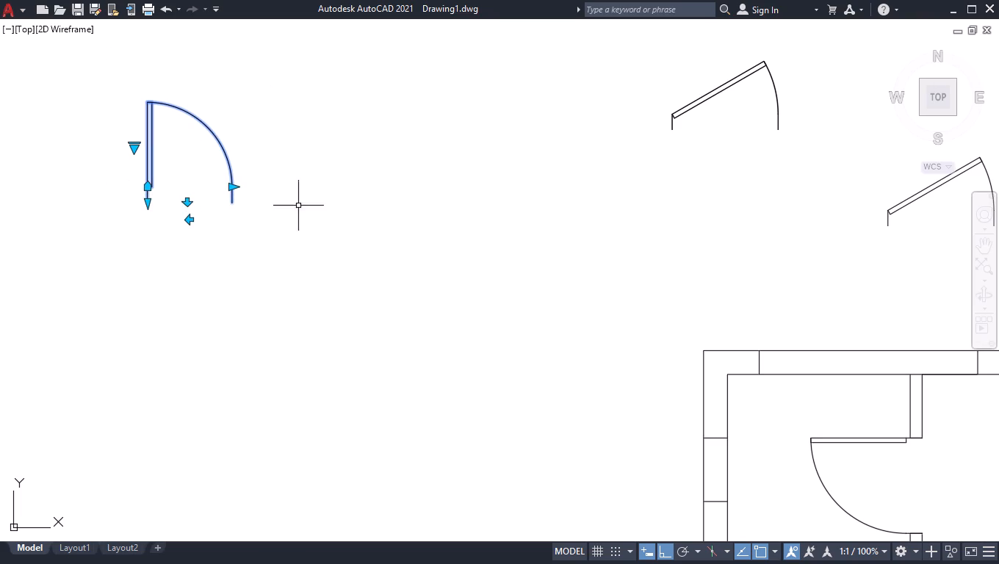
pyautogui.click(187, 200)
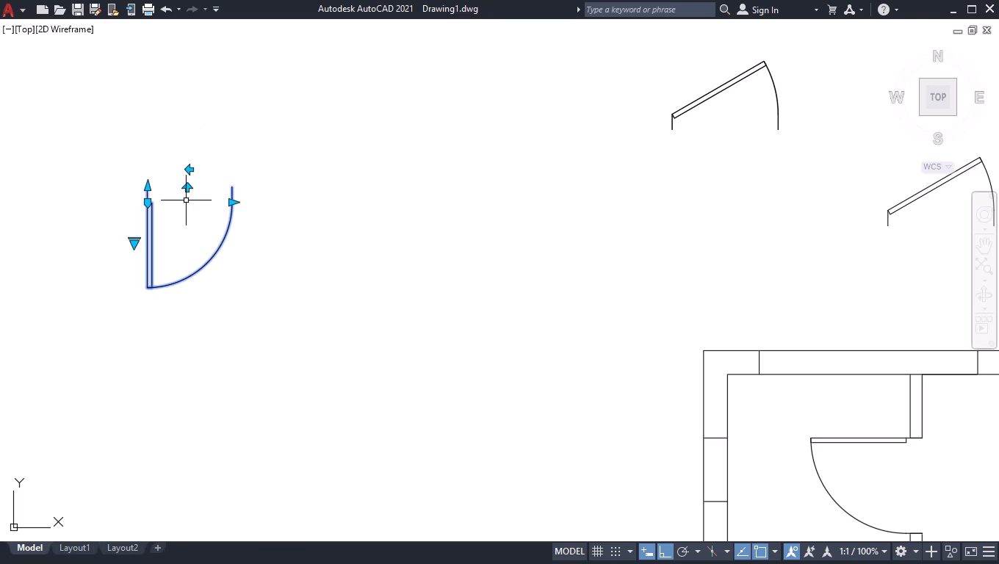
pyautogui.click(188, 187)
pyautogui.write('rp')
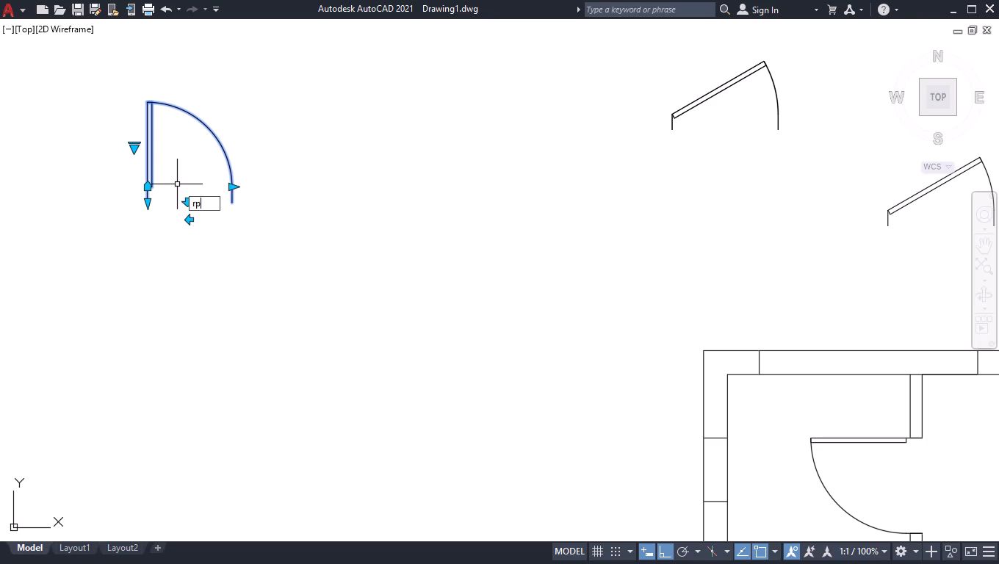
pyautogui.press('BackSpace')
pyautogui.press('o')
pyautogui.press('Return')
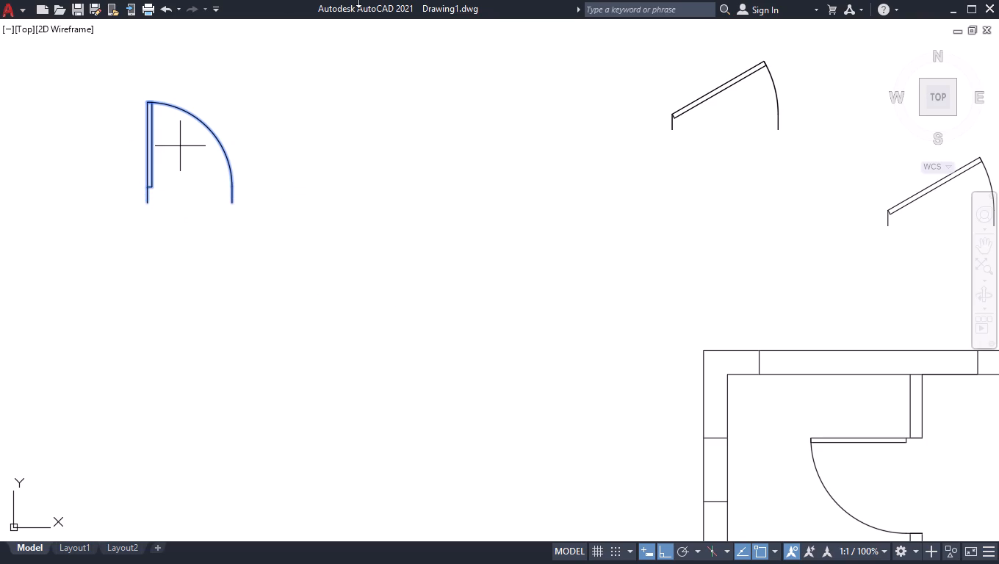
pyautogui.click(145, 203)
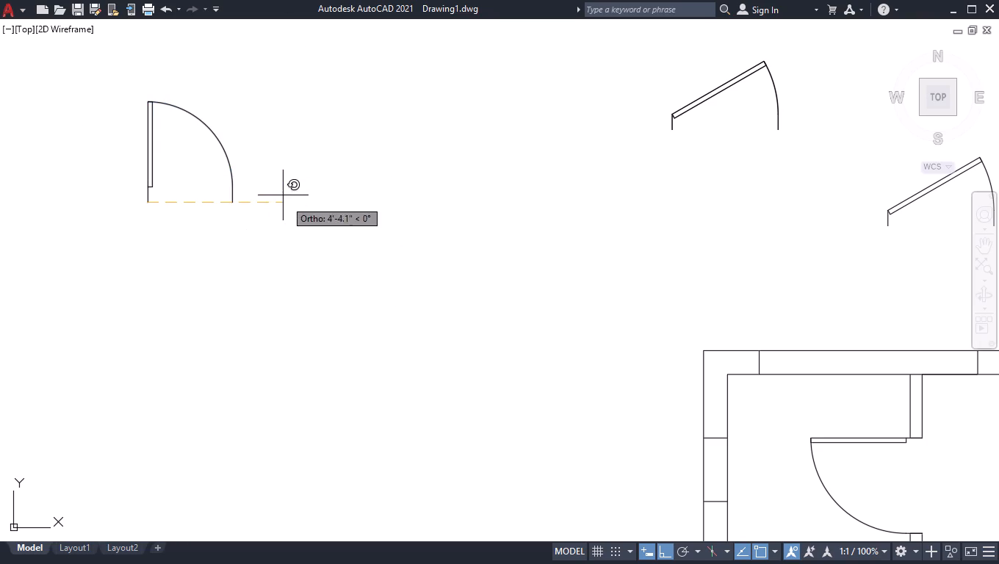
pyautogui.click(246, 75)
# Move the rotated door by its hinge-side jamb end to the northeast corner of the stub below the second west room's east opening.
pyautogui.moveTo(144, 162); pyautogui.dragTo(124, 197)
pyautogui.click(111, 215)
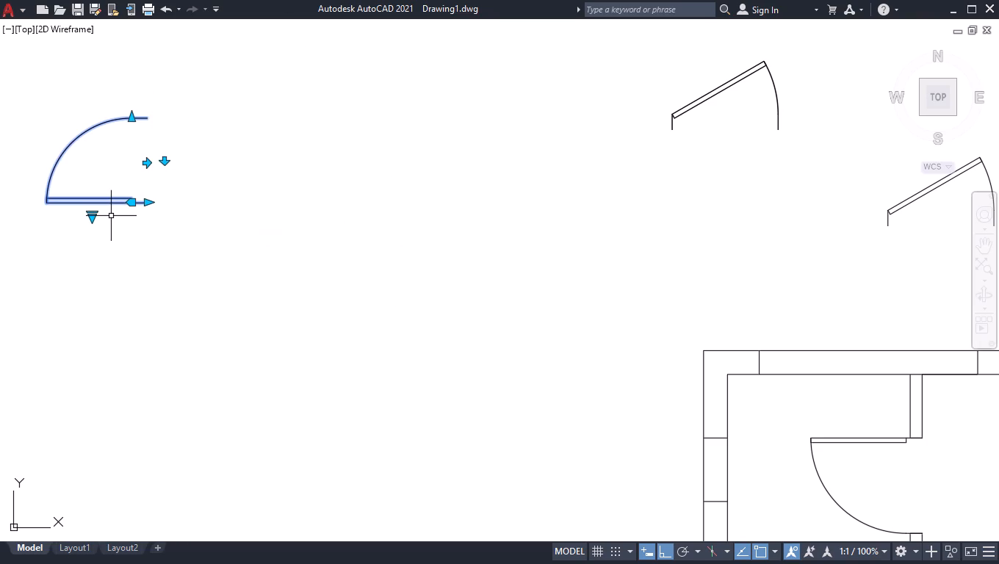
pyautogui.write('mo')
pyautogui.press('v')
pyautogui.press('Return')
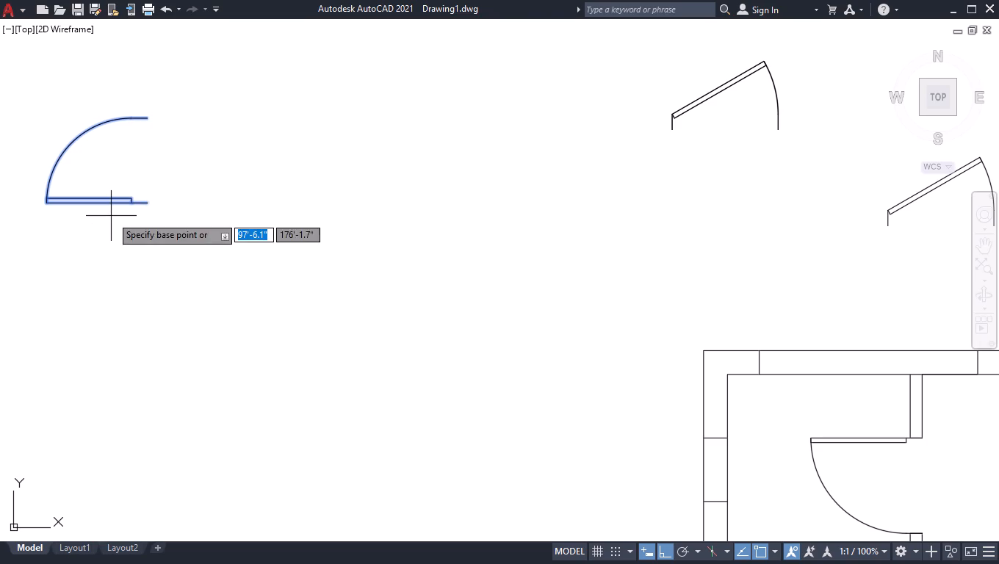
pyautogui.click(151, 204)
pyautogui.scroll(-3, 229, 297)
pyautogui.scroll(3, 421, 496)
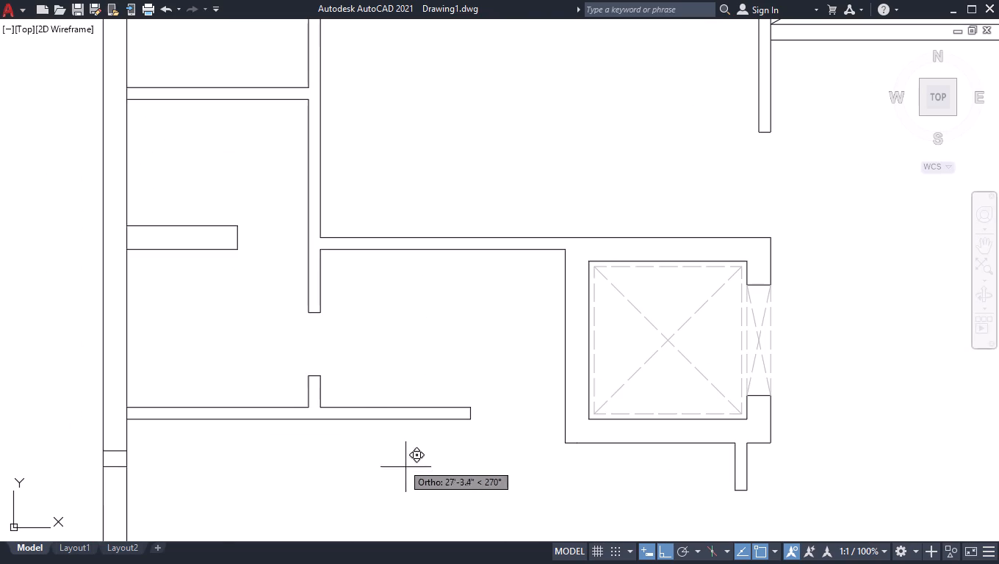
pyautogui.click(320, 375)
pyautogui.scroll(-2, 414, 333)
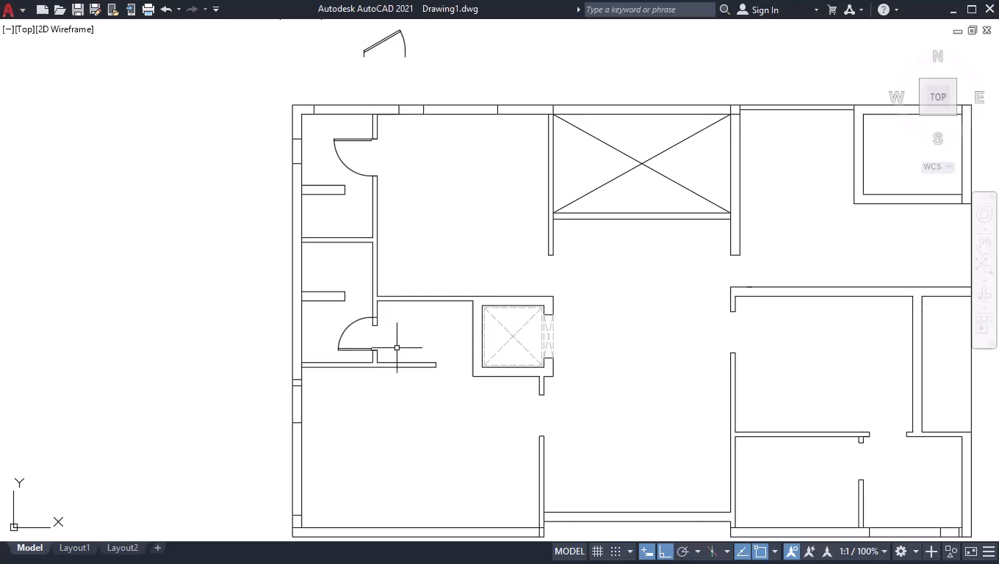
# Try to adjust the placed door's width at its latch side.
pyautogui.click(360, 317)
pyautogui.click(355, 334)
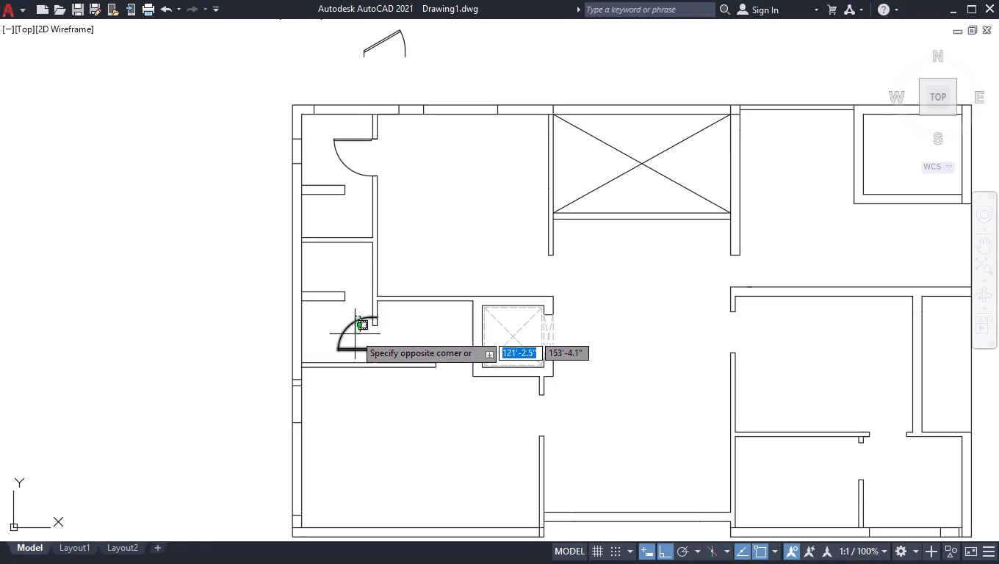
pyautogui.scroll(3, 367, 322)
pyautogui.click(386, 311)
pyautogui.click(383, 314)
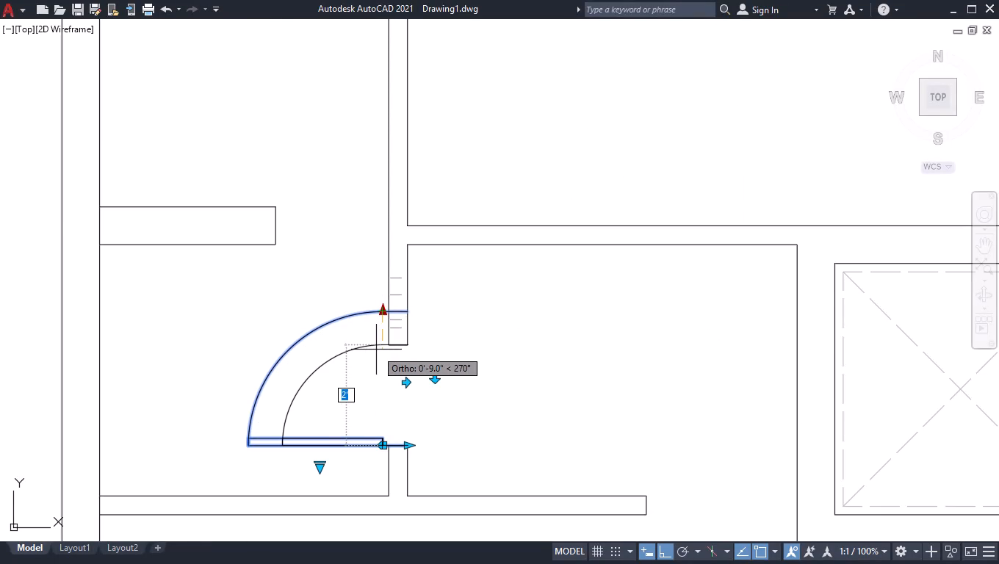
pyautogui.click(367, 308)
# Add a vertical linear dimension from the east end of the door's latch-side jamb to the inside wall corner to its north.
pyautogui.scroll(-3, 425, 400)
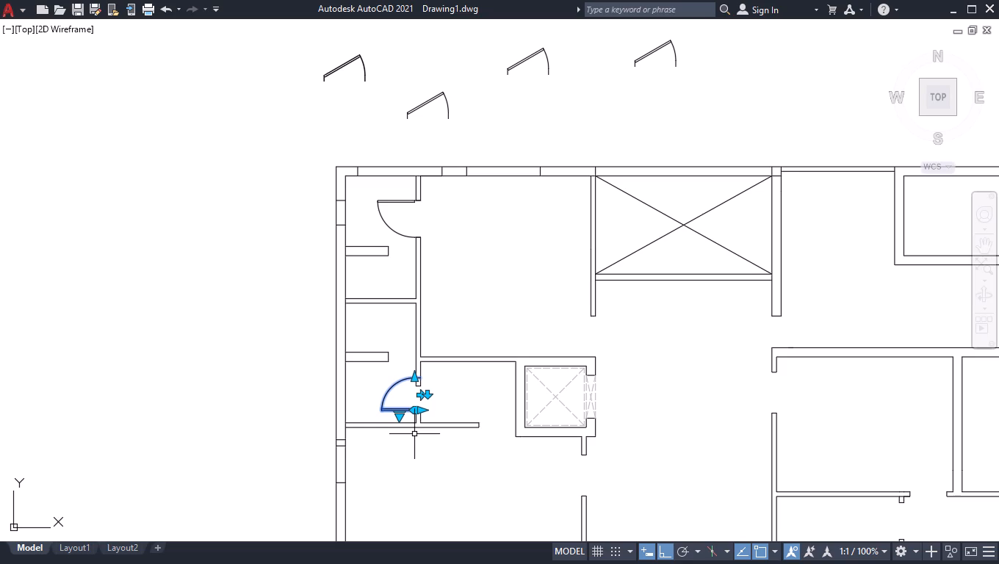
pyautogui.scroll(2, 425, 429)
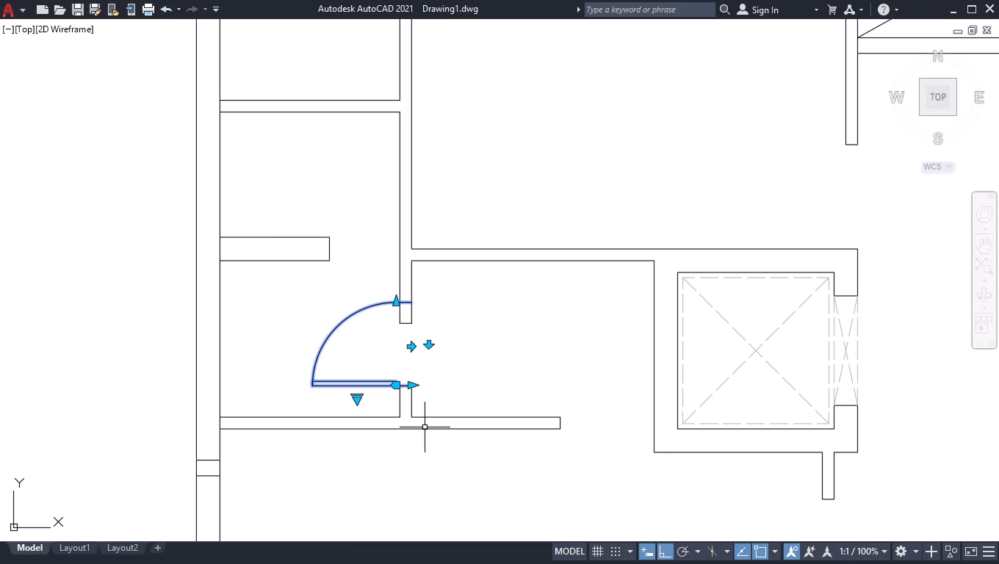
pyautogui.scroll(1, 425, 429)
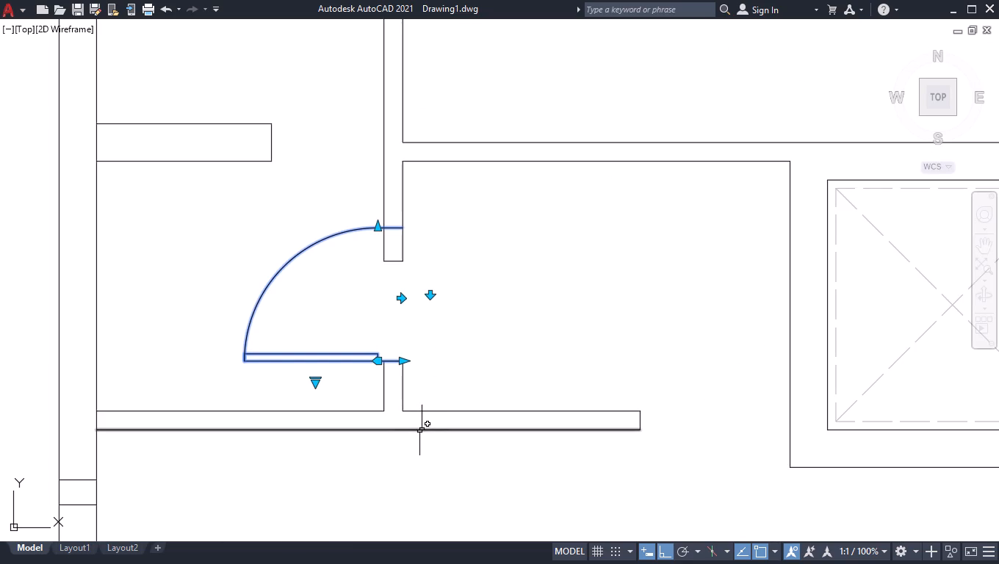
pyautogui.write('dli')
pyautogui.press('Return')
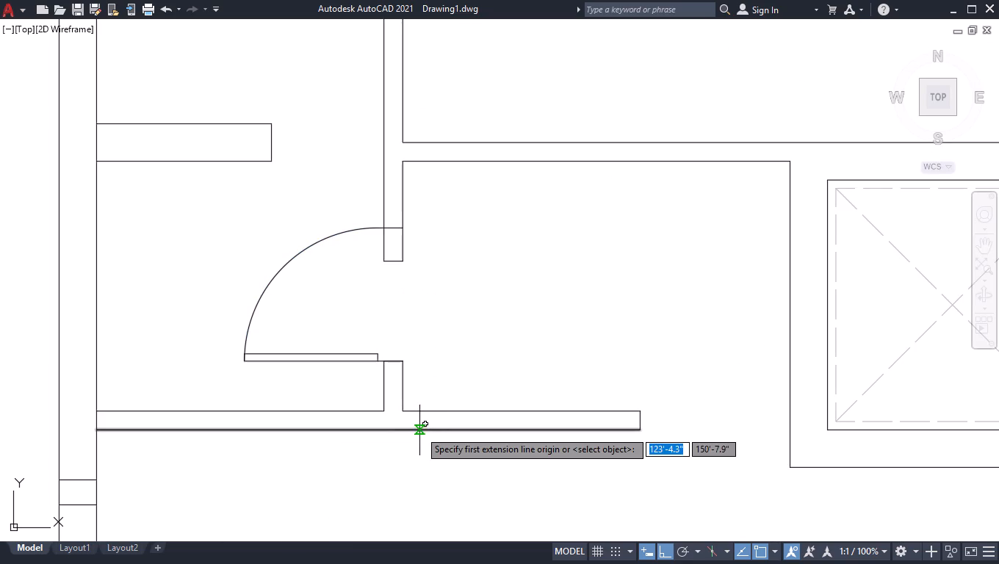
pyautogui.scroll(3, 380, 143)
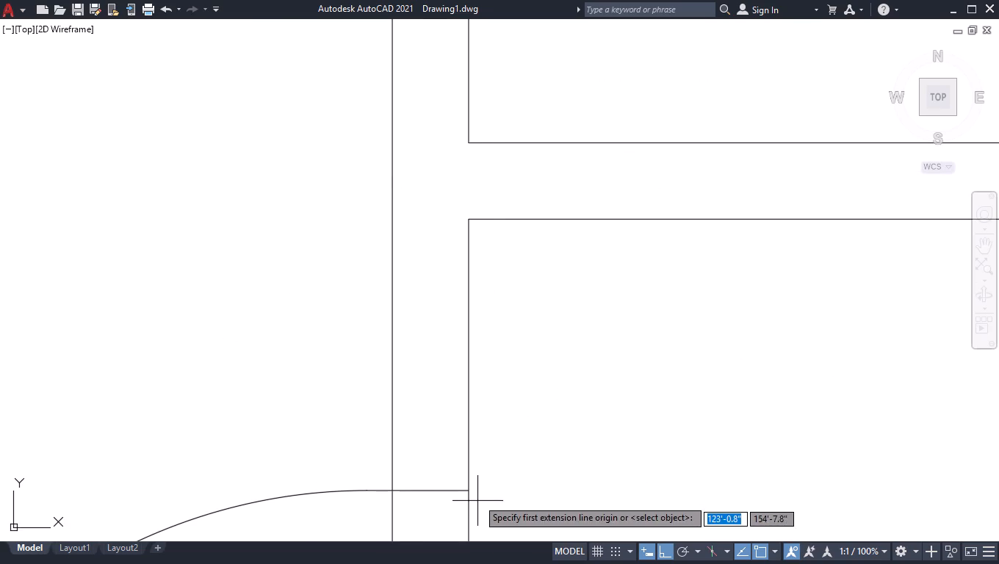
pyautogui.click(472, 491)
pyautogui.click(470, 218)
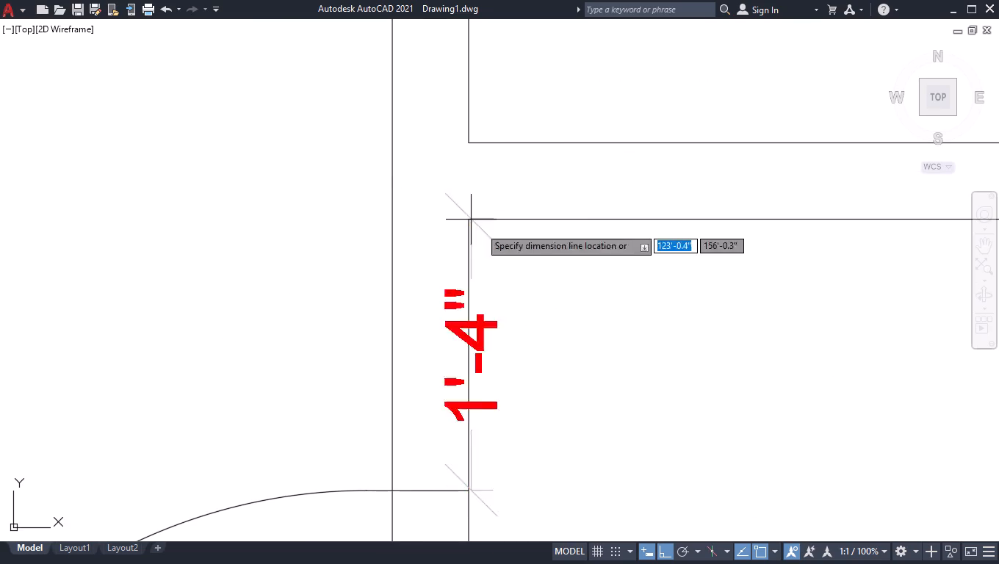
pyautogui.click(552, 270)
# Move the horizontal partition south of the door, its east end and the stub's side lines 8" south.
pyautogui.scroll(-6, 599, 341)
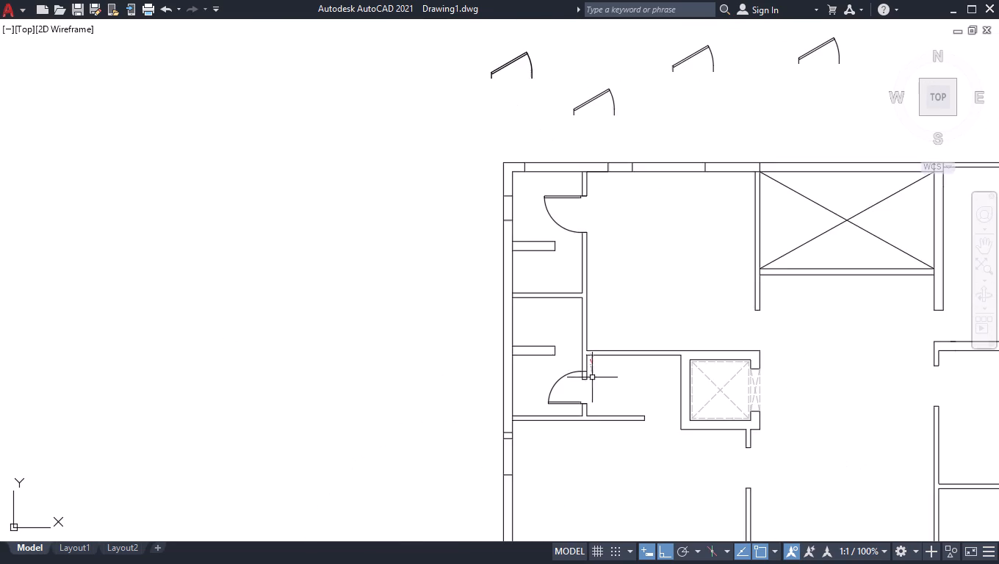
pyautogui.scroll(-1, 605, 386)
pyautogui.scroll(2, 603, 468)
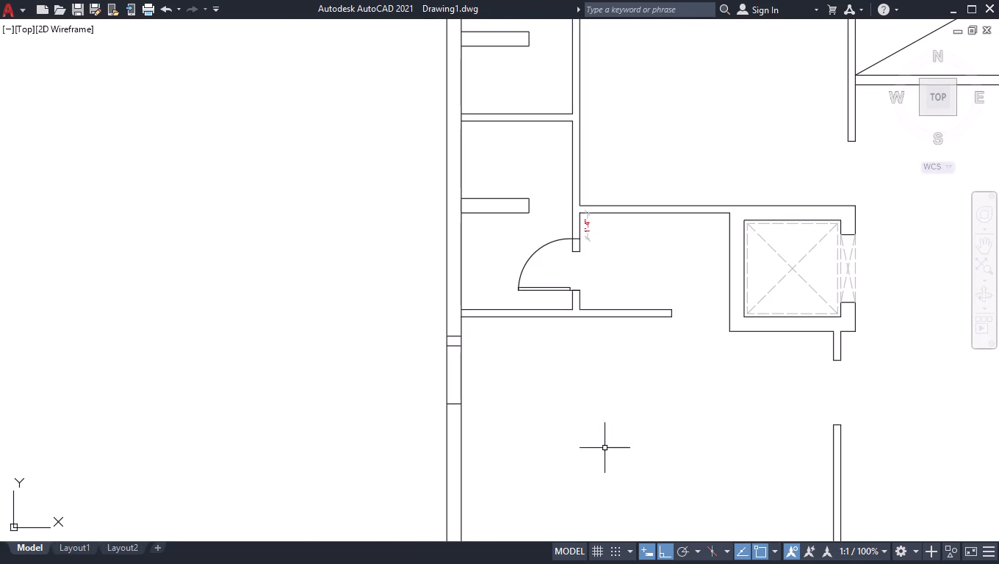
pyautogui.click(677, 286)
pyautogui.click(596, 369)
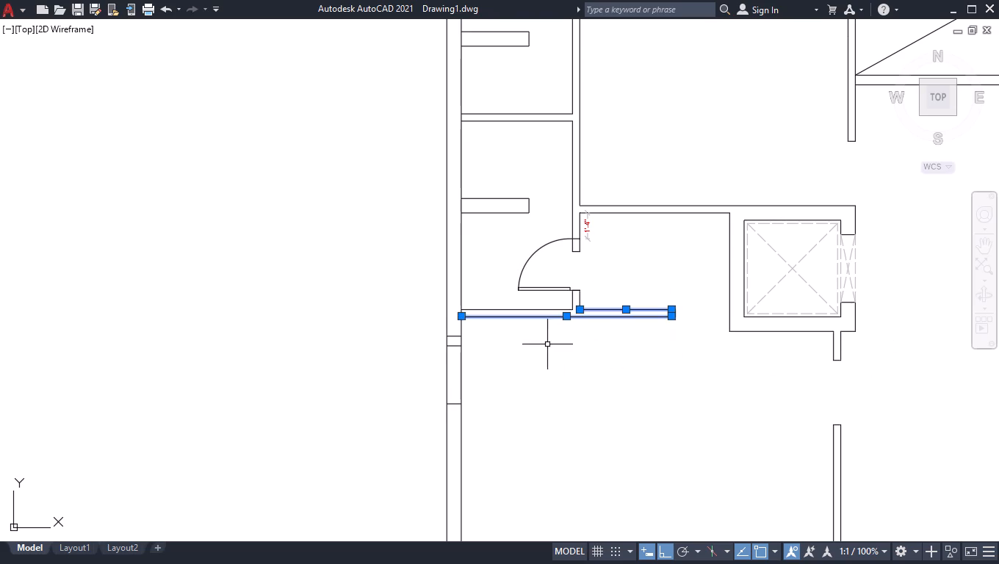
pyautogui.scroll(4, 544, 339)
pyautogui.click(807, 98)
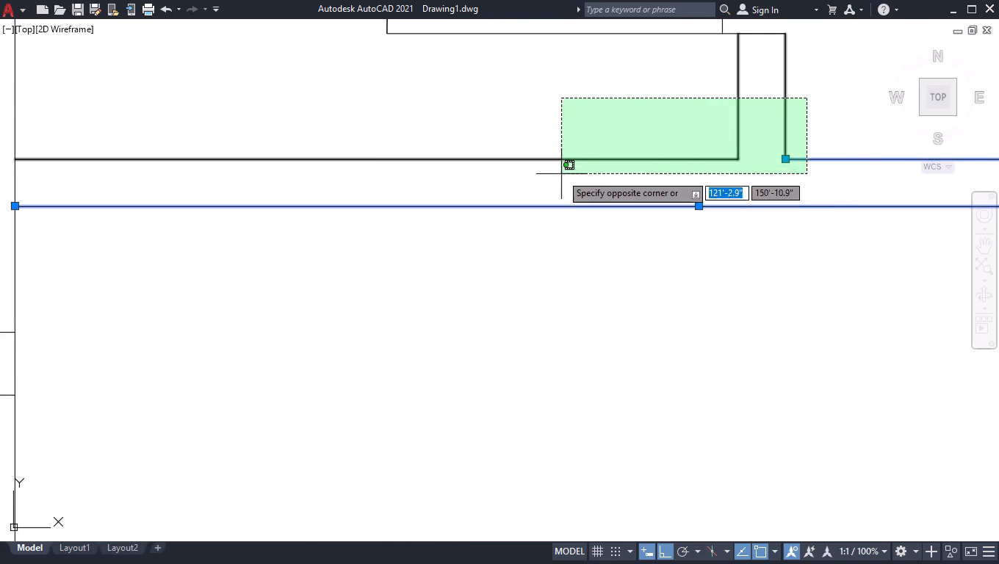
pyautogui.click(560, 174)
pyautogui.scroll(-2, 595, 261)
pyautogui.write('mov')
pyautogui.press('Return')
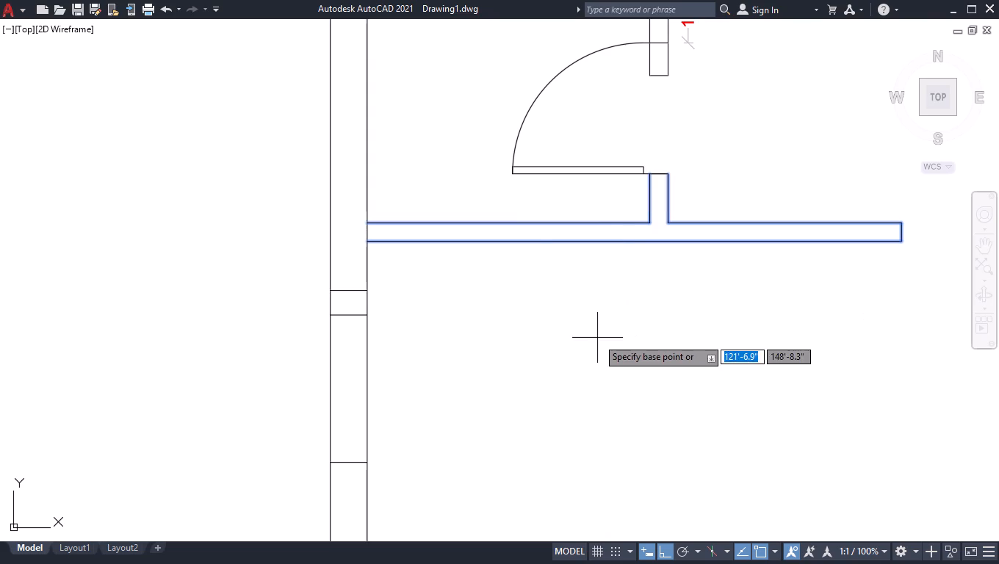
pyautogui.scroll(-1, 597, 338)
pyautogui.scroll(1, 815, 210)
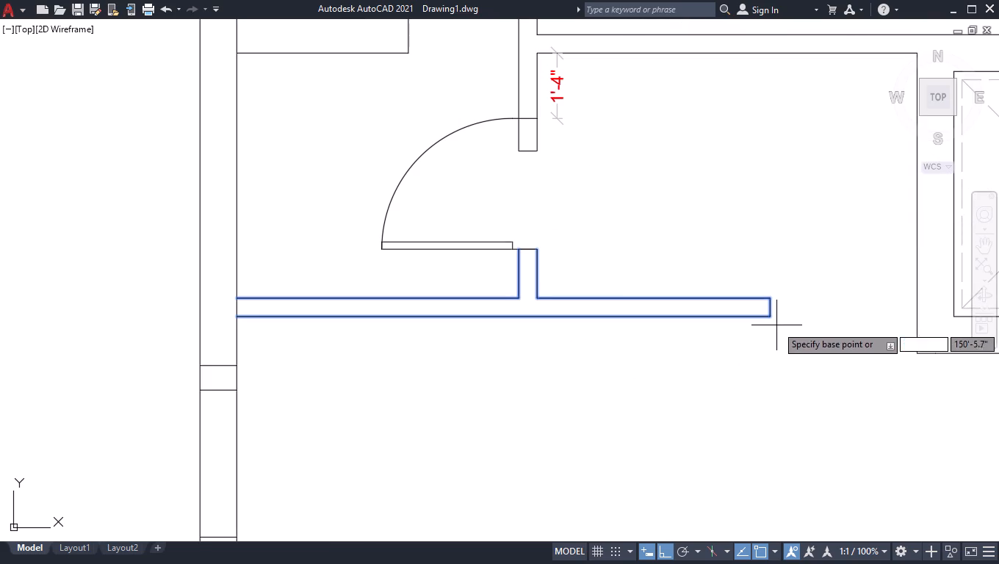
pyautogui.click(768, 314)
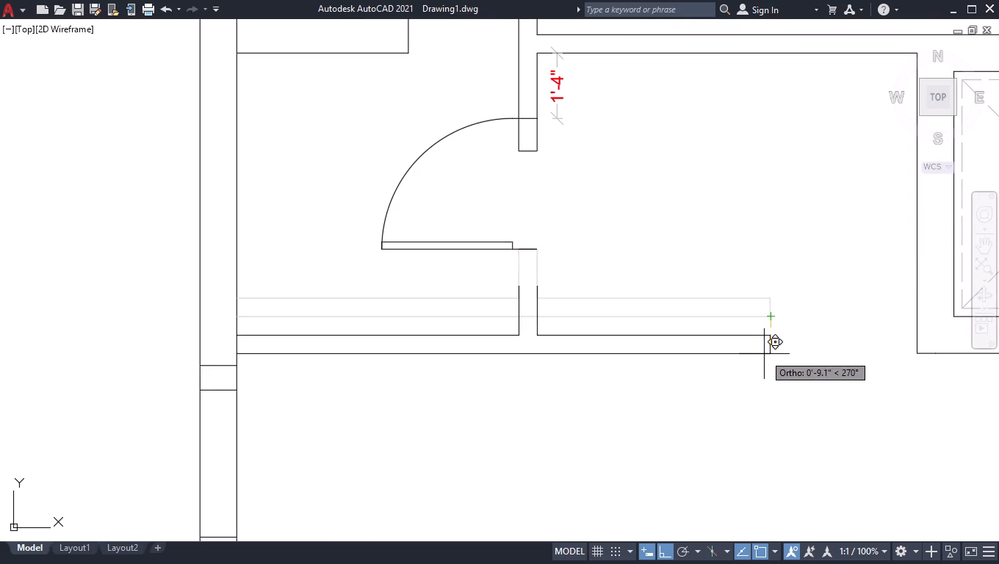
pyautogui.press('8')
pyautogui.press('Return')
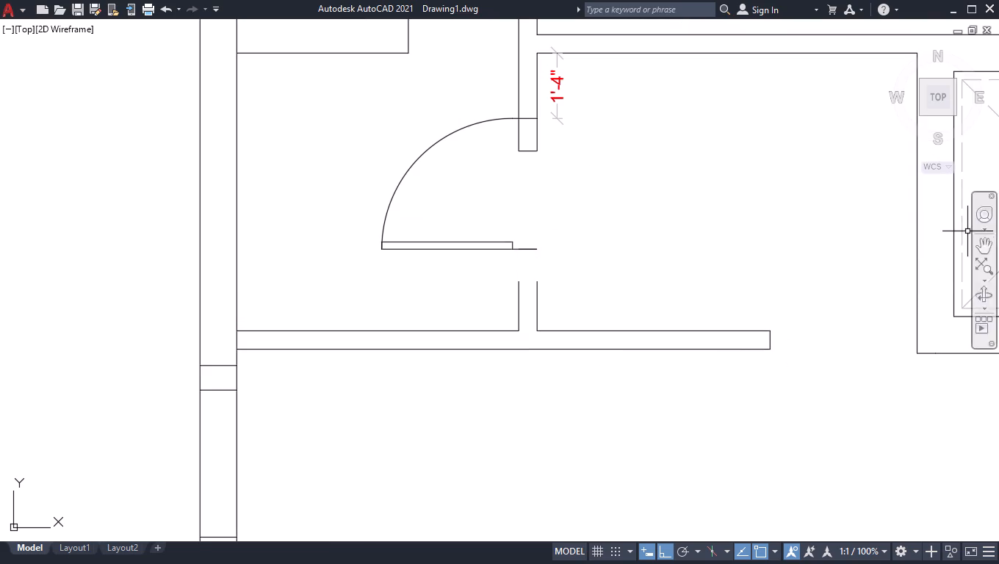
# Move the door by its hinge corner to the northwest corner of the shifted wall stub.
pyautogui.click(530, 216)
pyautogui.click(475, 270)
pyautogui.scroll(3, 502, 230)
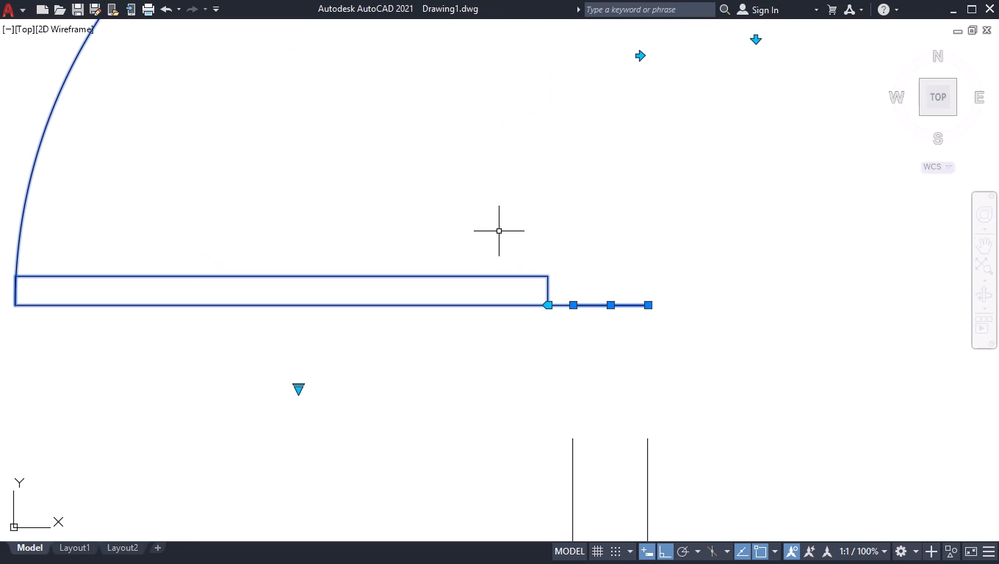
pyautogui.click(547, 301)
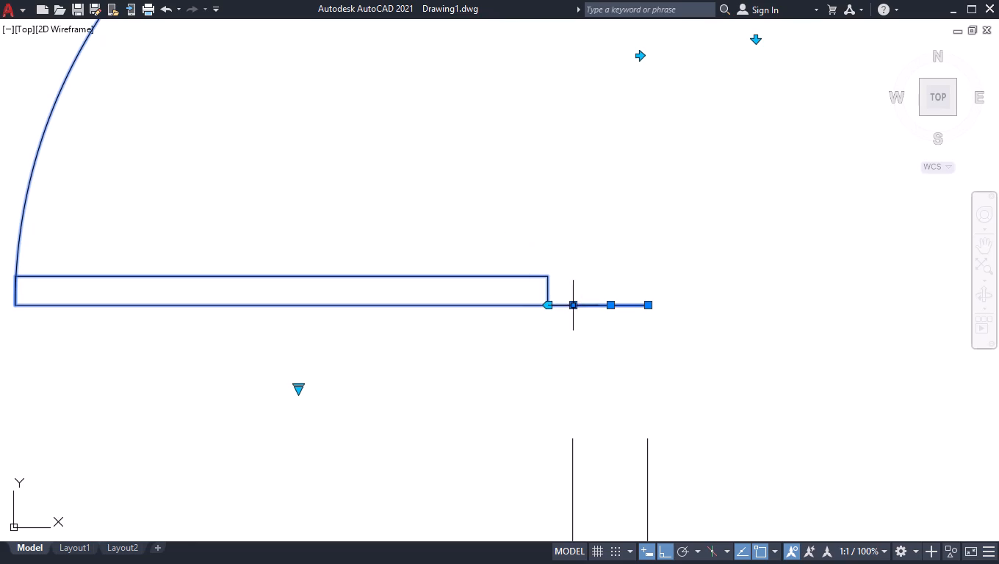
pyautogui.click(569, 303)
pyautogui.click(576, 308)
pyautogui.click(551, 304)
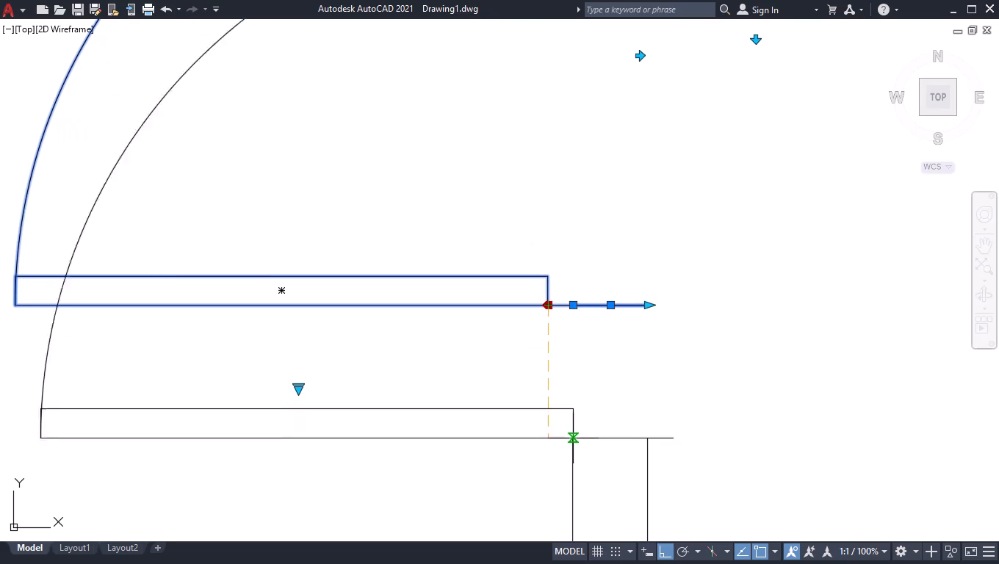
pyautogui.click(577, 437)
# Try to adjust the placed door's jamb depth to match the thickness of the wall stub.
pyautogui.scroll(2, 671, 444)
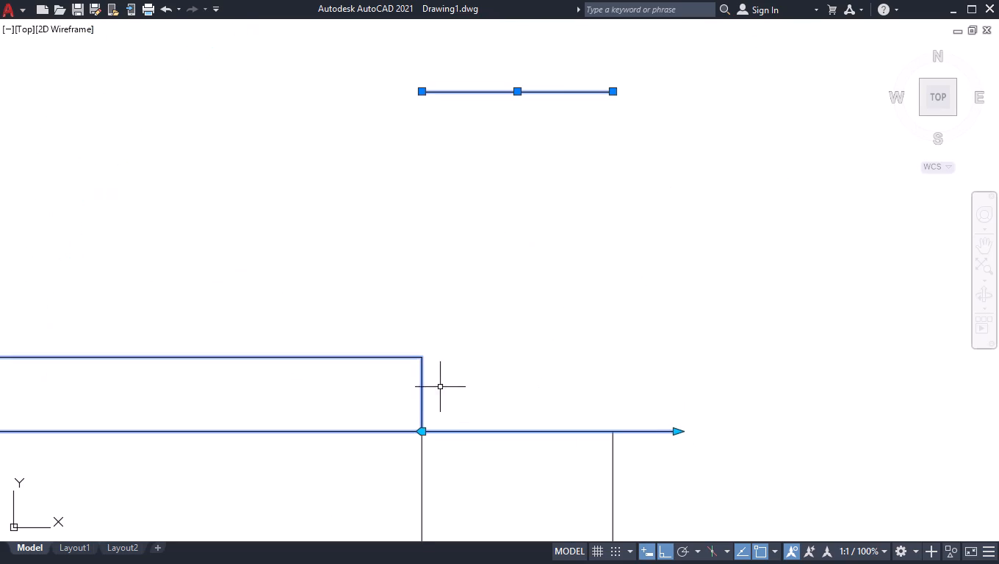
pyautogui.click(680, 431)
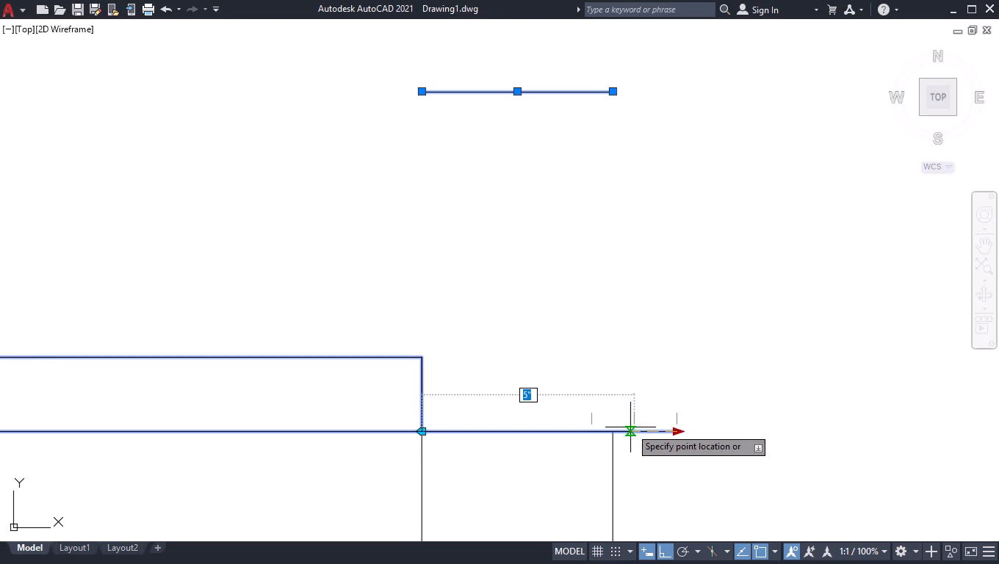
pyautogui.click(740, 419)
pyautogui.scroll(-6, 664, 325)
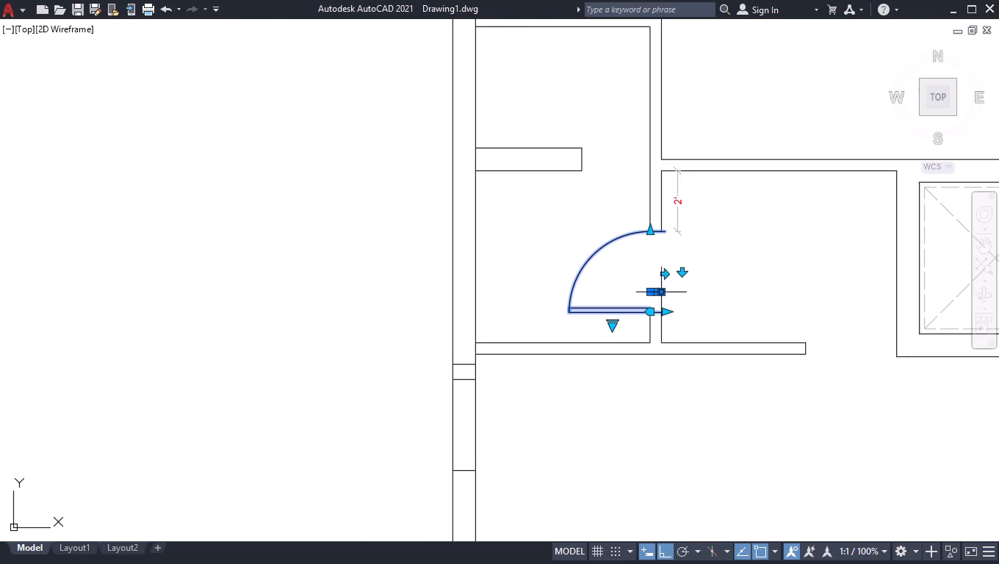
# Delete the leftover short line crossing the middle of the door opening, leaving the door out of the selection.
pyautogui.scroll(3, 649, 292)
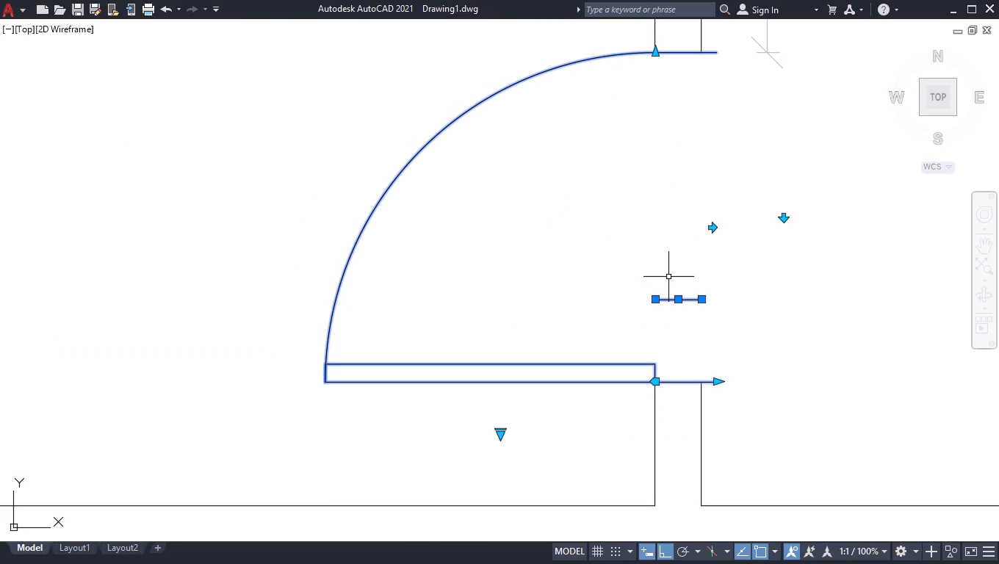
pyautogui.keyDown('shift'); pyautogui.click(588, 292); pyautogui.keyUp('shift')
pyautogui.keyDown('shift'); pyautogui.click(522, 424); pyautogui.keyUp('shift')
pyautogui.press('Delete')
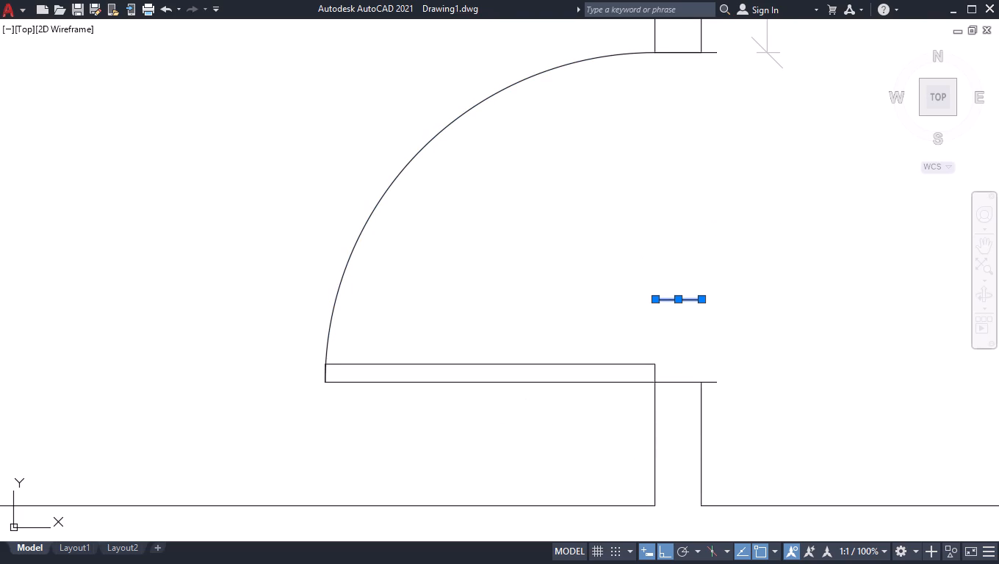
# Move the door west so the east end of its hinge-side jamb meets the wall stub's northeast corner.
pyautogui.press('m')
pyautogui.press('Return')
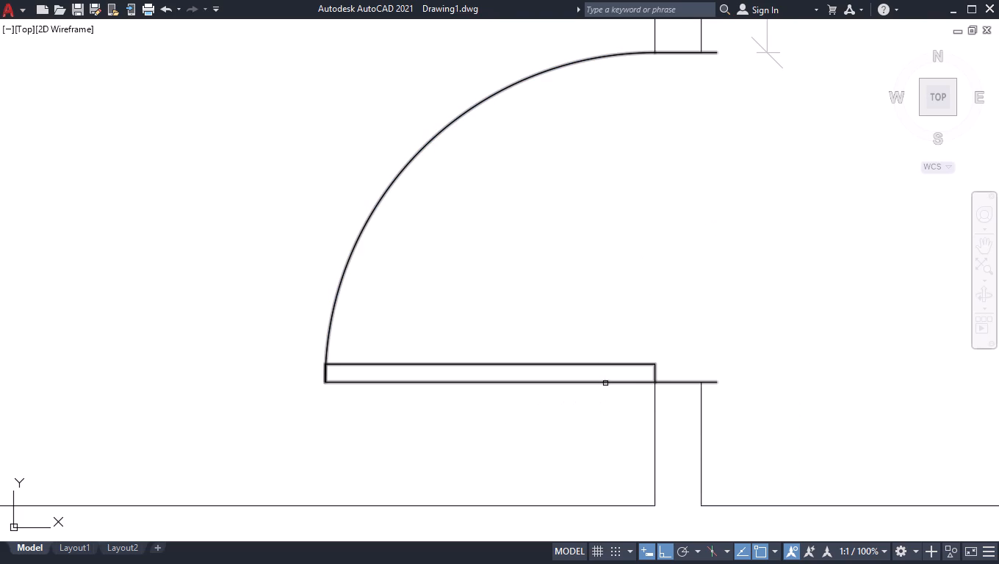
pyautogui.click(586, 374)
pyautogui.click(574, 393)
pyautogui.press('Return')
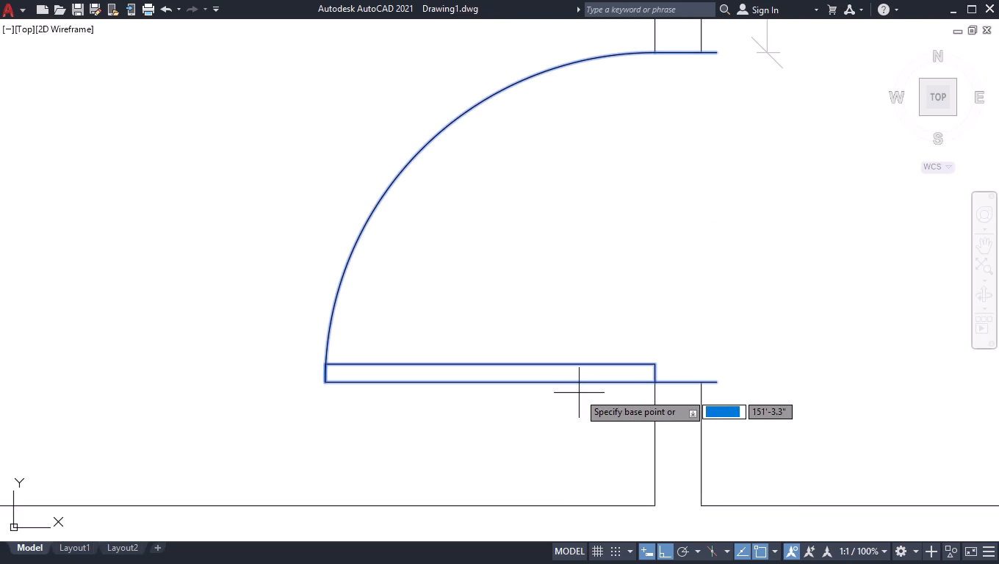
pyautogui.scroll(2, 681, 371)
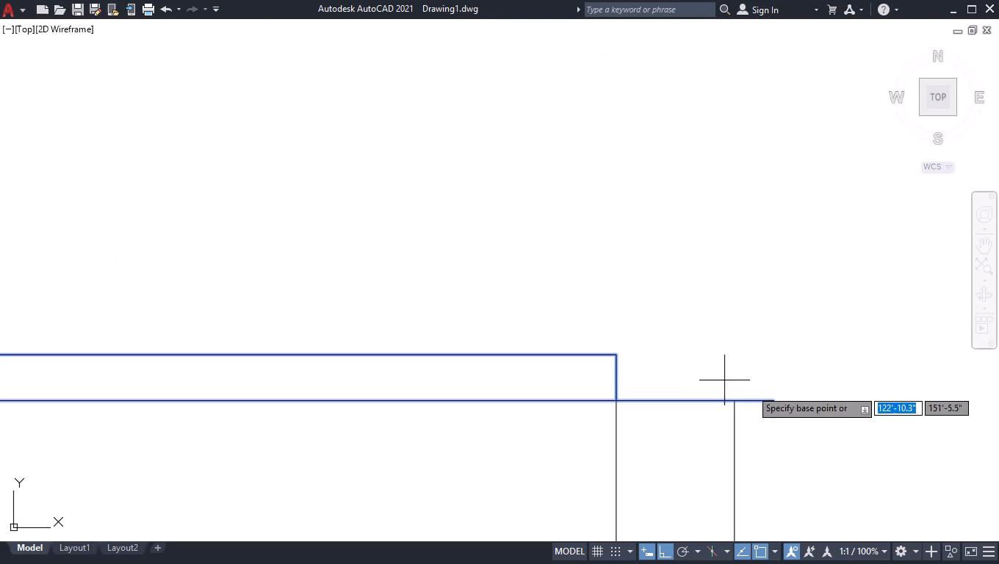
pyautogui.click(769, 400)
pyautogui.click(735, 399)
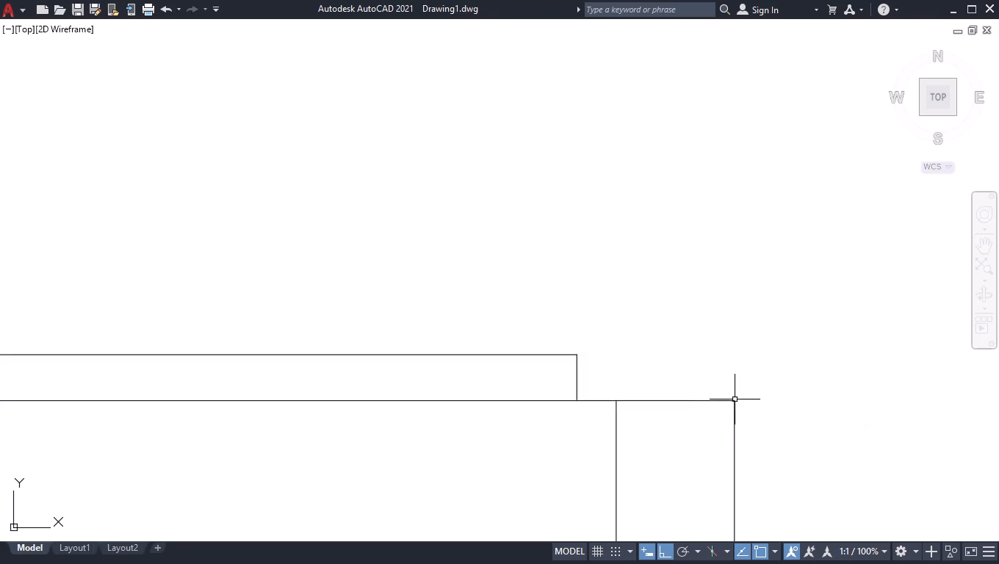
# Delete the 2' vertical dimension beside the wall north of the door.
pyautogui.scroll(-6, 724, 348)
pyautogui.click(730, 285)
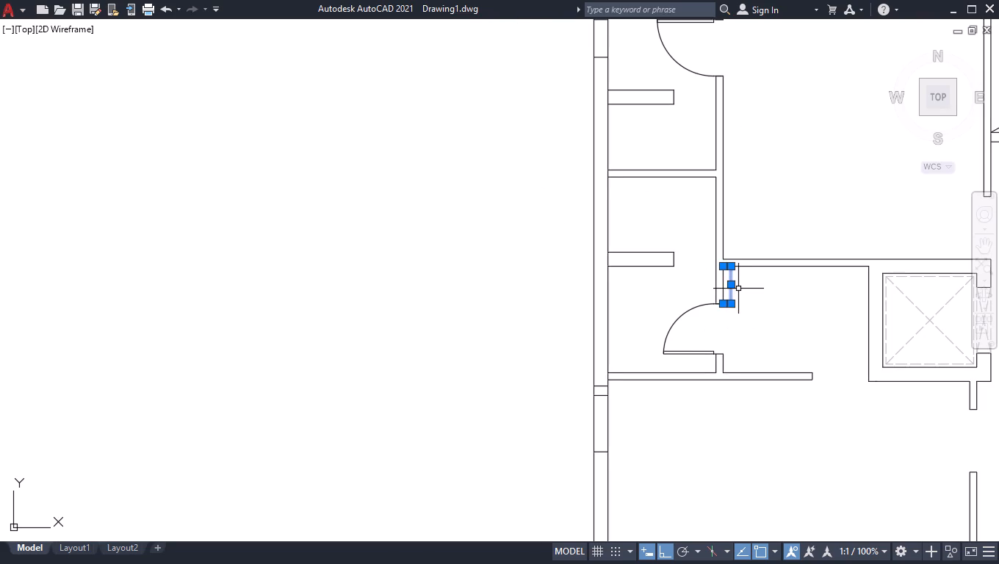
pyautogui.press('Delete')
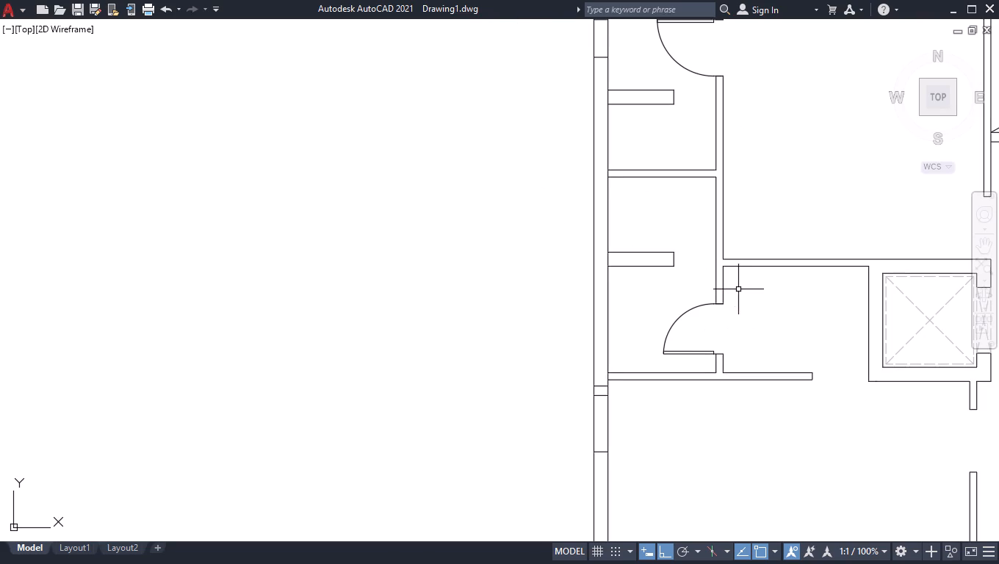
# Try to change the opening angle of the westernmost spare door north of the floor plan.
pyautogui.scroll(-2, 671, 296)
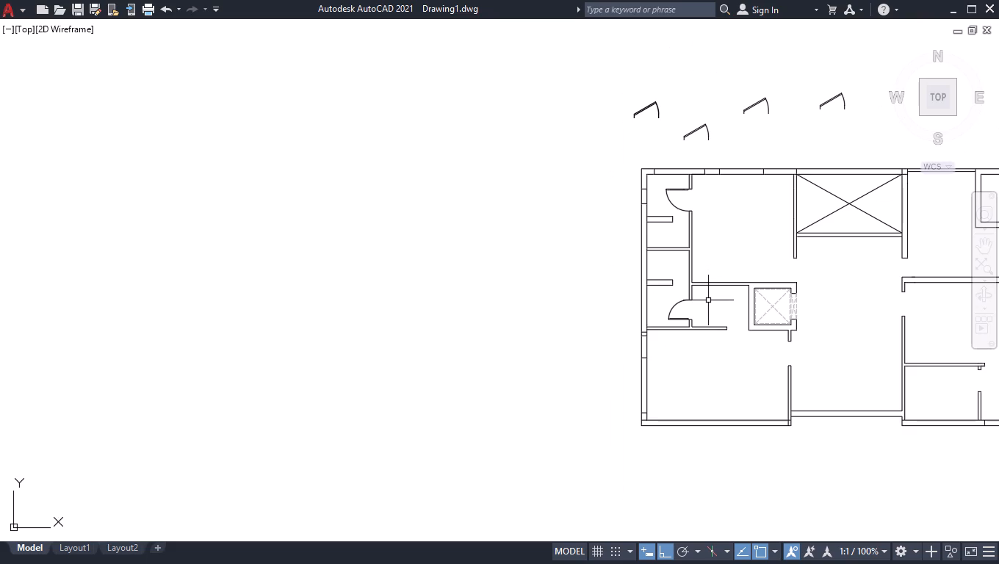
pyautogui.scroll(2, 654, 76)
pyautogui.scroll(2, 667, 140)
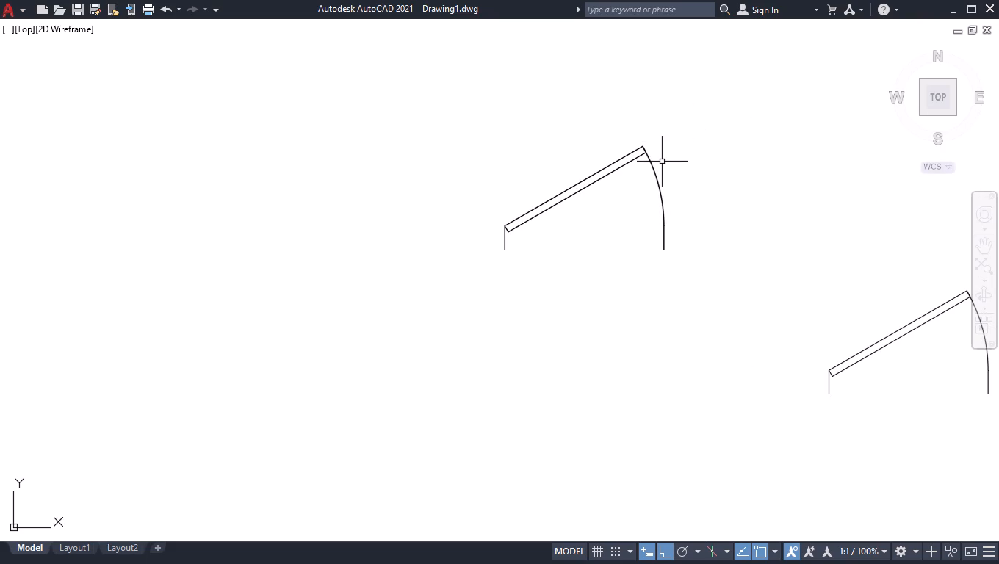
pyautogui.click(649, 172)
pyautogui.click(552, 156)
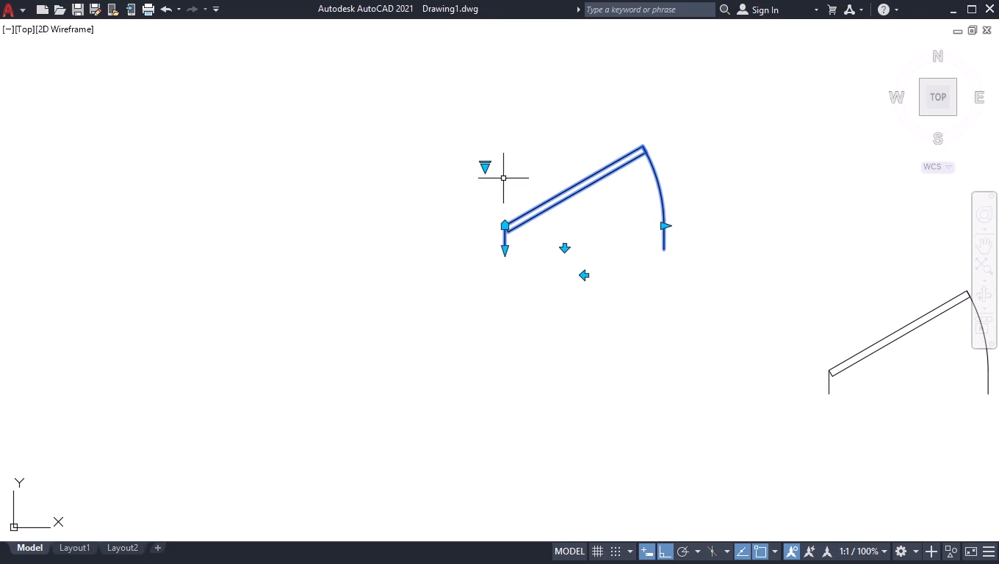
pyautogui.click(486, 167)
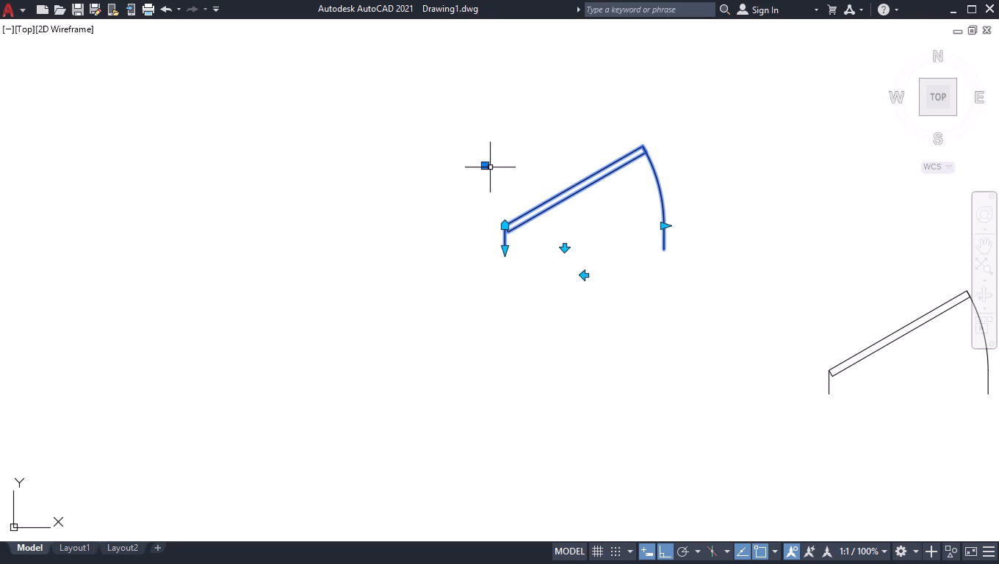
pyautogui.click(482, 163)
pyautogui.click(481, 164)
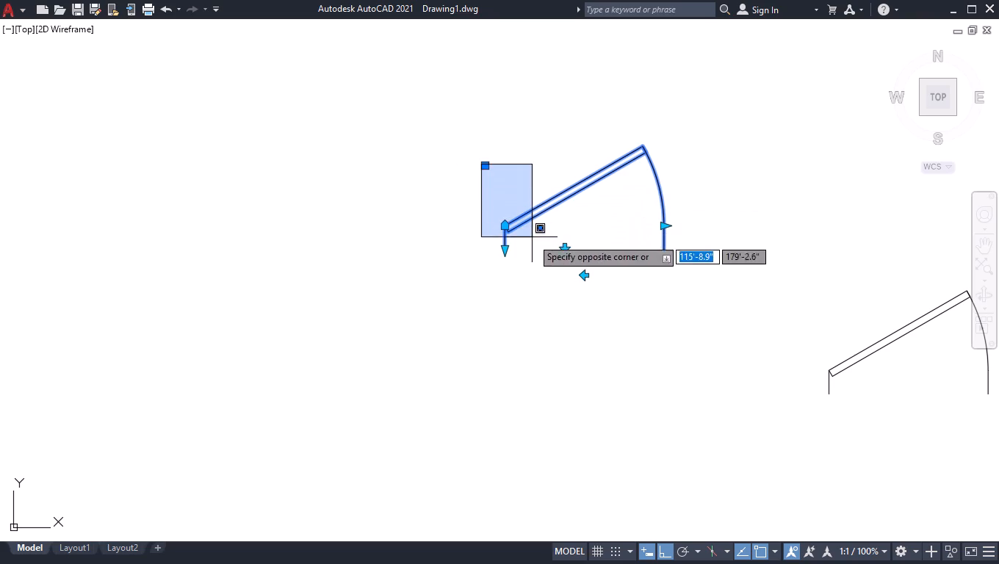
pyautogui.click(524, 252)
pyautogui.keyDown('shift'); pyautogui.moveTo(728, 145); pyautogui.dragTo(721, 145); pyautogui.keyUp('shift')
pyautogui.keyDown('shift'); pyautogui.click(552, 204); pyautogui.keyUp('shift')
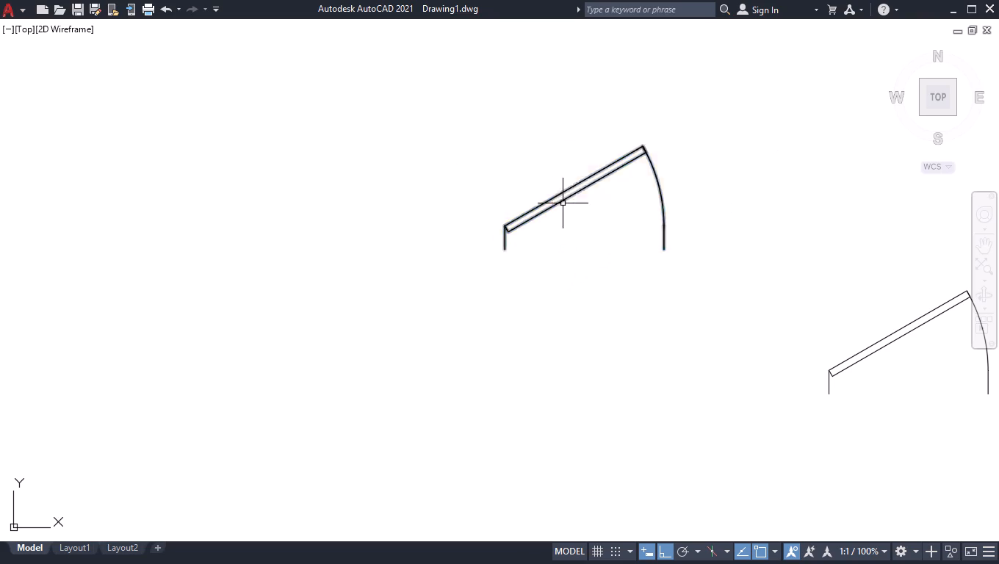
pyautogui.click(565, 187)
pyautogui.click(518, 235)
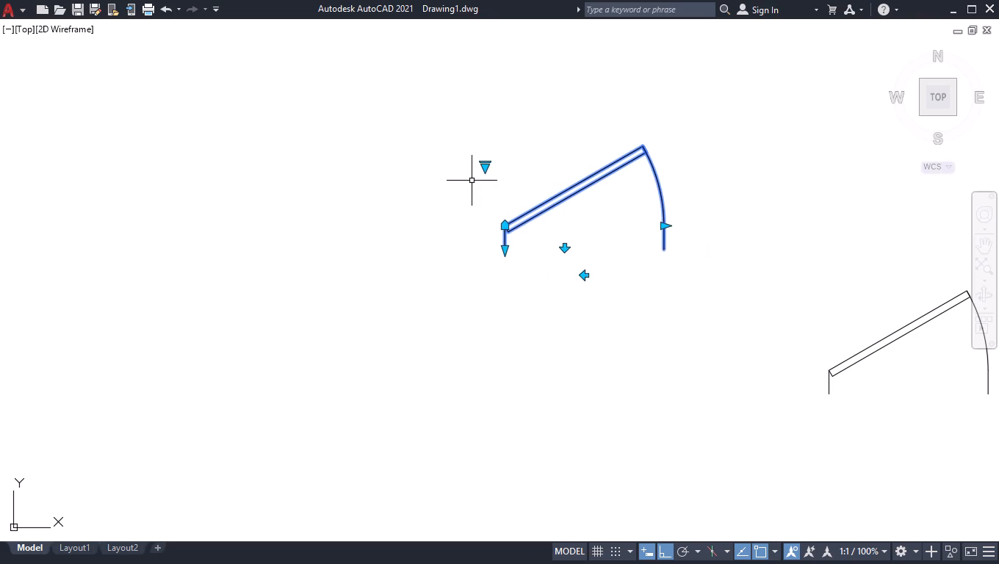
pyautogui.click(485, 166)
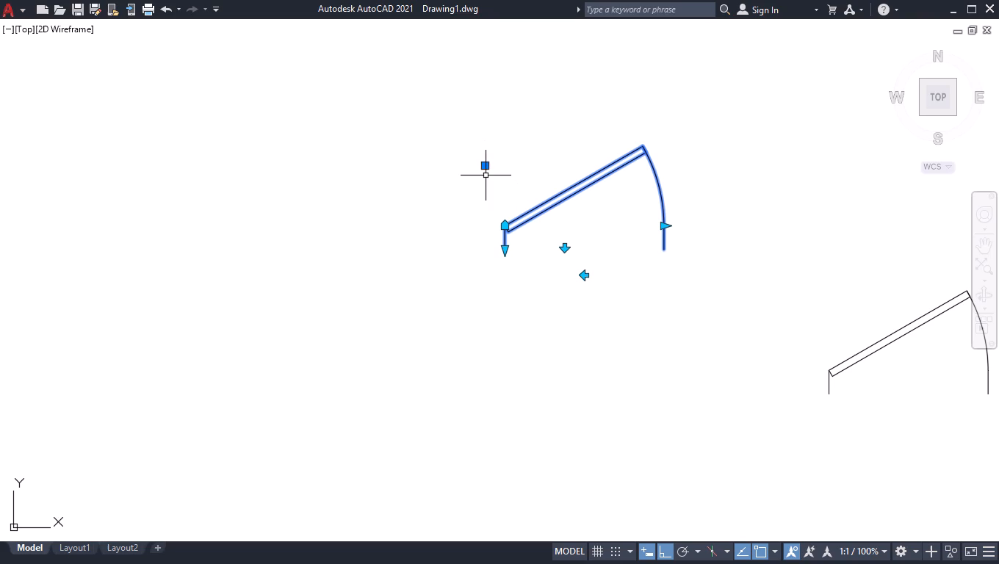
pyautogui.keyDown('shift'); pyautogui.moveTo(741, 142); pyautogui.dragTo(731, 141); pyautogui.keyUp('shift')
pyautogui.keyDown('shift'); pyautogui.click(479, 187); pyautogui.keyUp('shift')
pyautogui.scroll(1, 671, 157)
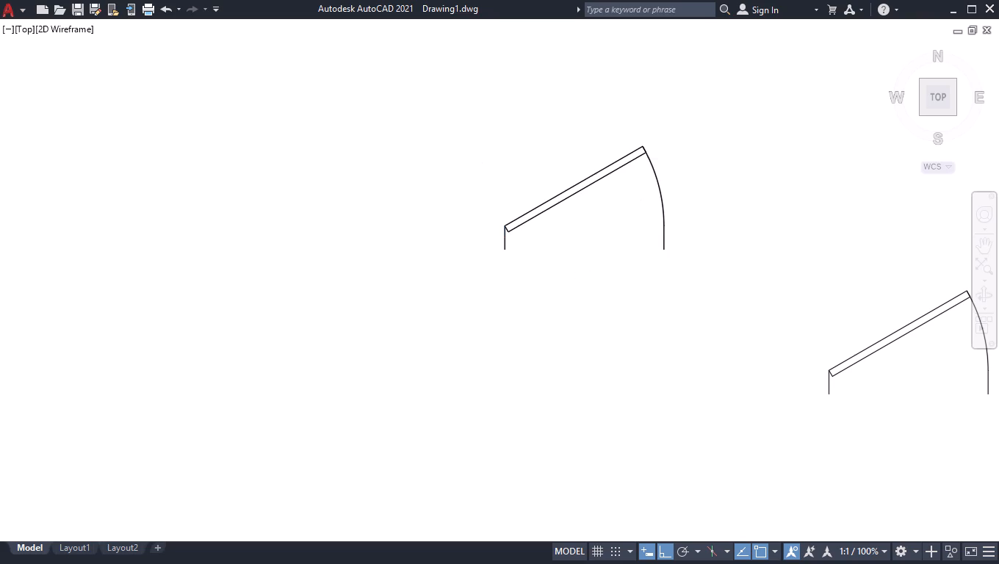
# Set the westernmost spare door's opening angle so its leaf stands perpendicular to the opening.
pyautogui.scroll(1, 671, 157)
pyautogui.click(583, 154)
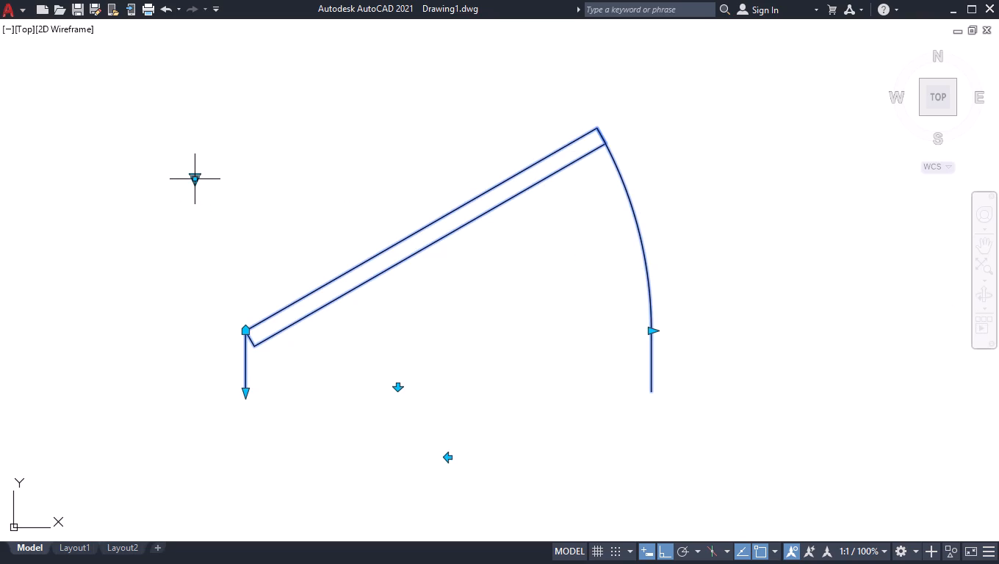
pyautogui.click(195, 181)
pyautogui.click(228, 236)
# Move the fully opened spare door west, off the partly open duplicate lying beneath it.
pyautogui.scroll(-3, 309, 216)
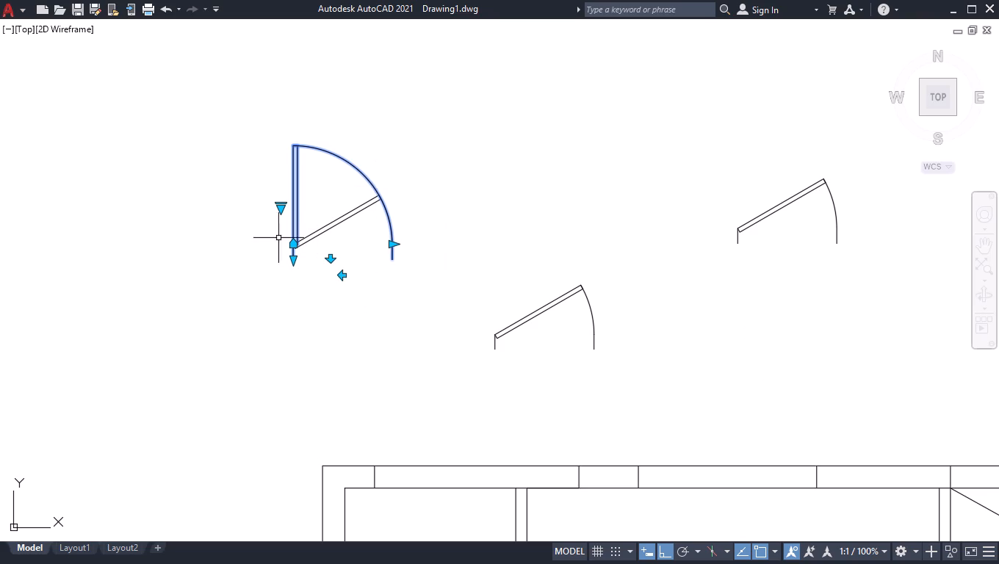
pyautogui.click(290, 242)
pyautogui.click(223, 242)
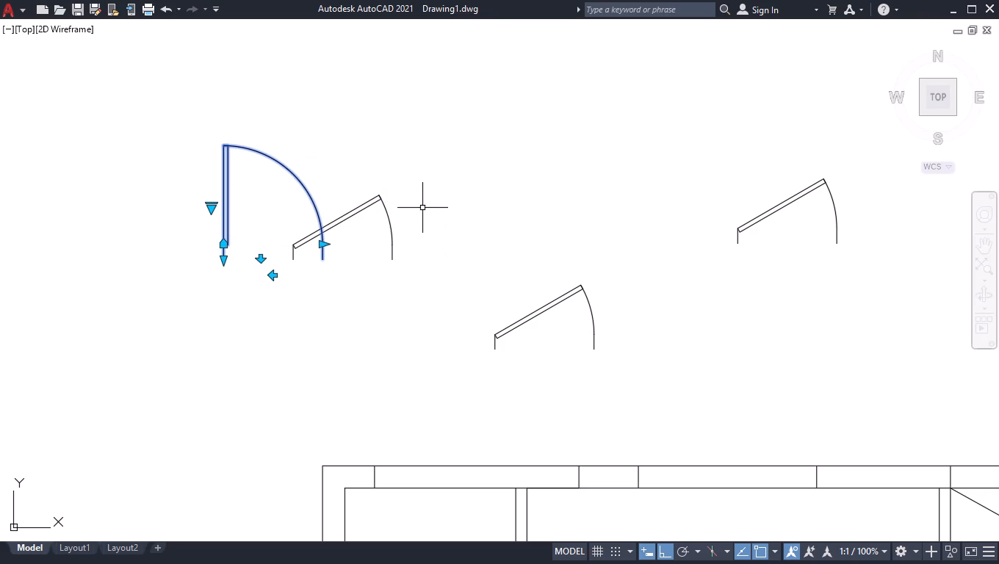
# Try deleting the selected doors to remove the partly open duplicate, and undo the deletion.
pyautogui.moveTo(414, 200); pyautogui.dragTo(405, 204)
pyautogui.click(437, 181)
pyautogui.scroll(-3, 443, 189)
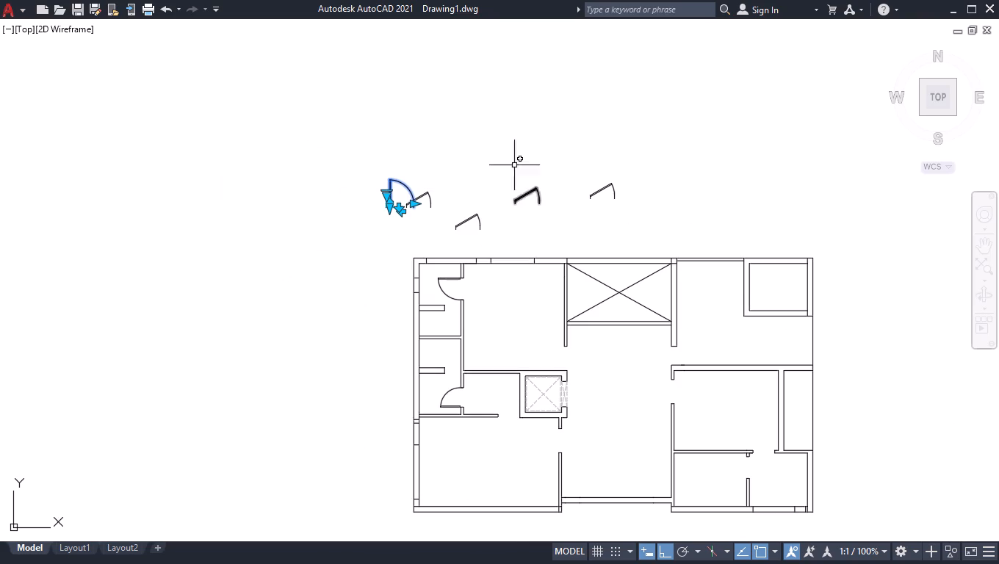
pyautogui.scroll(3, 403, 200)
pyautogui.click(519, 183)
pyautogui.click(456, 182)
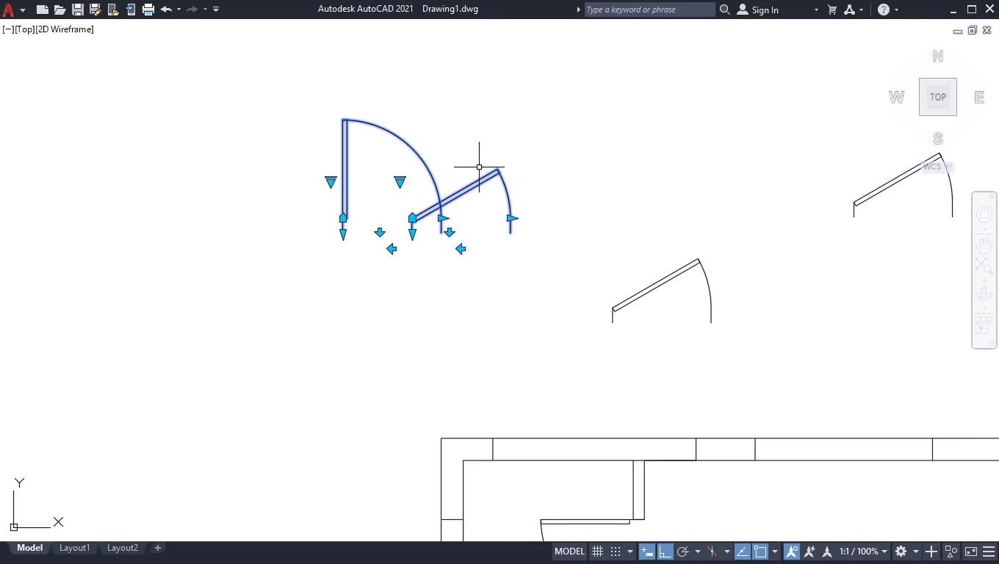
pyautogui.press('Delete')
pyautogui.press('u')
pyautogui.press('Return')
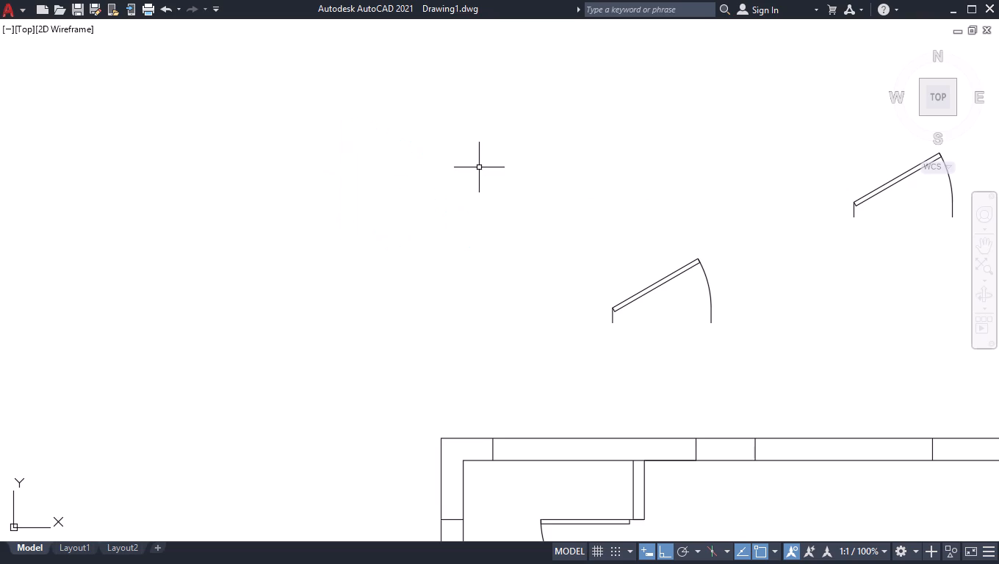
# Delete only the partly open duplicate door overlapping the fully opened one.
pyautogui.click(472, 192)
pyautogui.press('BackSpace')
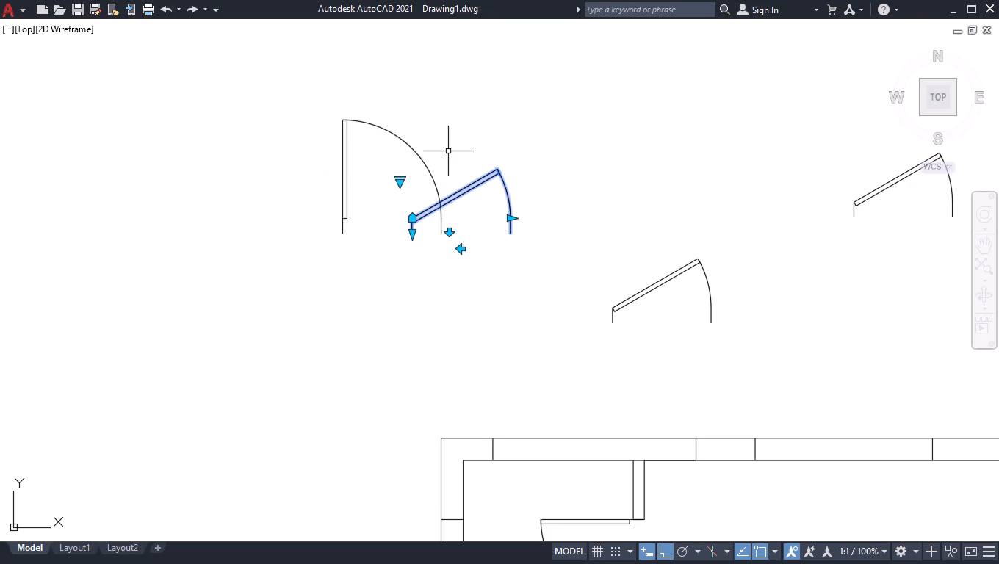
pyautogui.press('Delete')
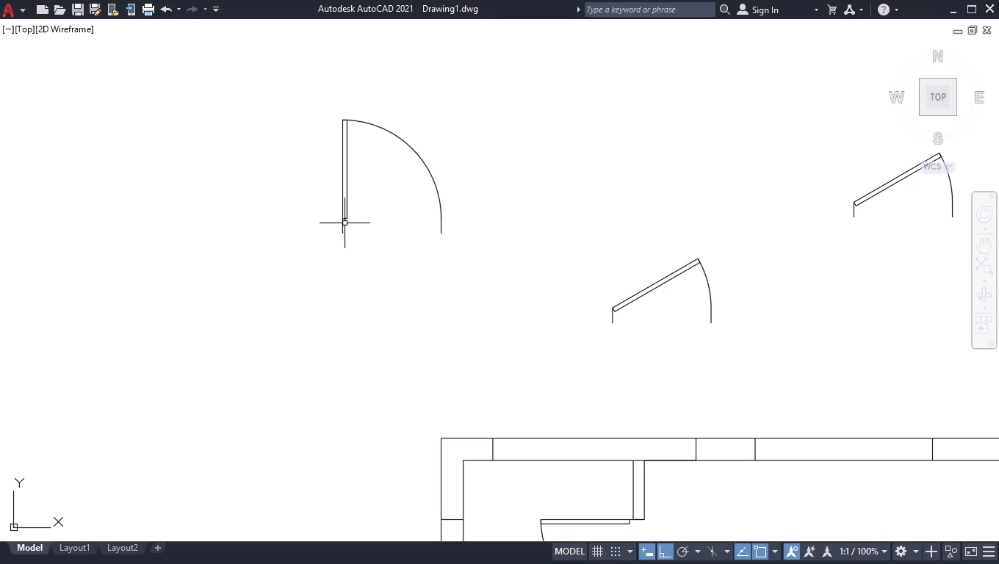
# Rotate the fully opened spare door 90° counterclockwise about the lower end of its hinge-side jamb.
pyautogui.write('ro')
pyautogui.press('Return')
pyautogui.moveTo(331, 169); pyautogui.dragTo(347, 173)
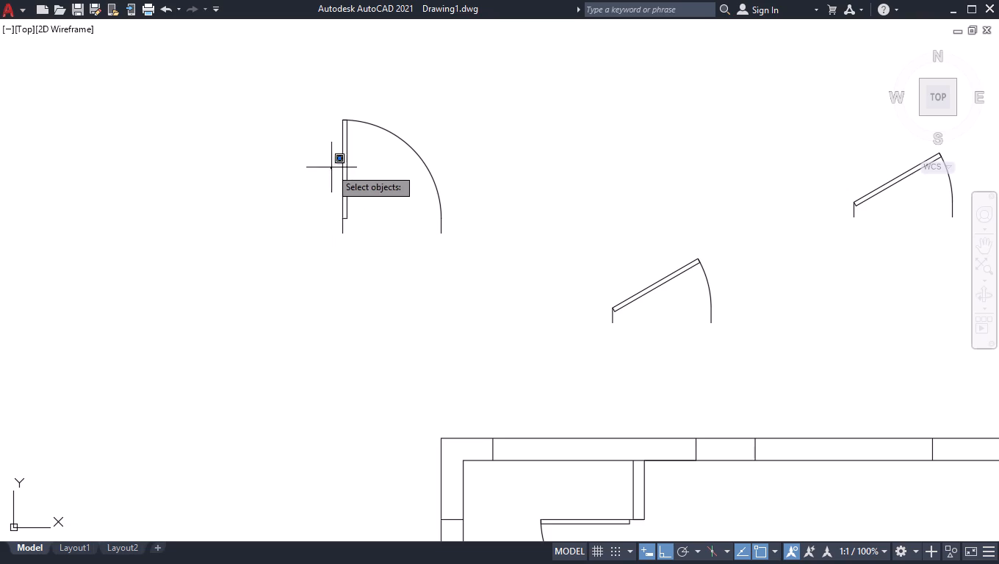
pyautogui.click(541, 209)
pyautogui.moveTo(502, 185); pyautogui.dragTo(495, 188)
pyautogui.click(134, 206)
pyautogui.press('Return')
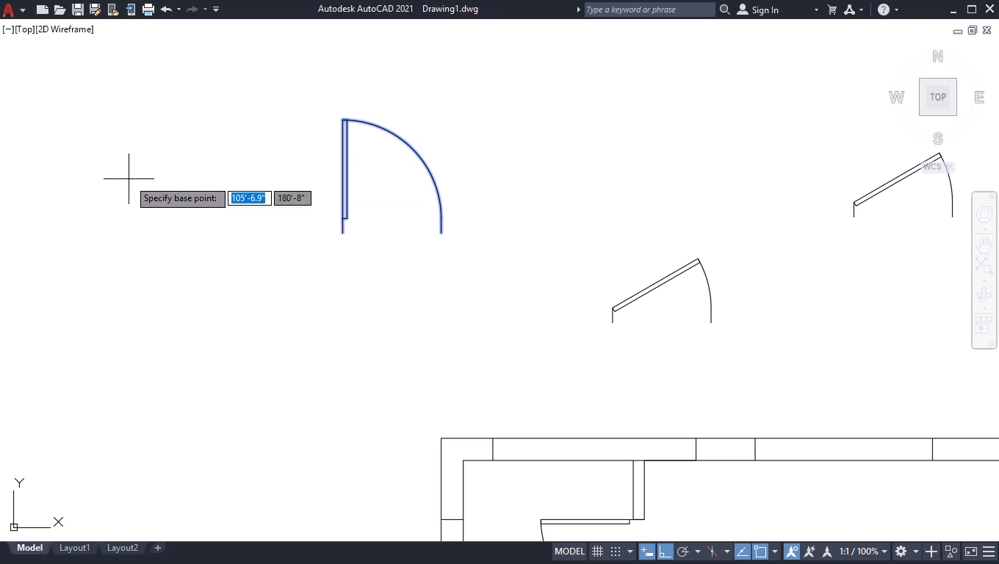
pyautogui.click(339, 236)
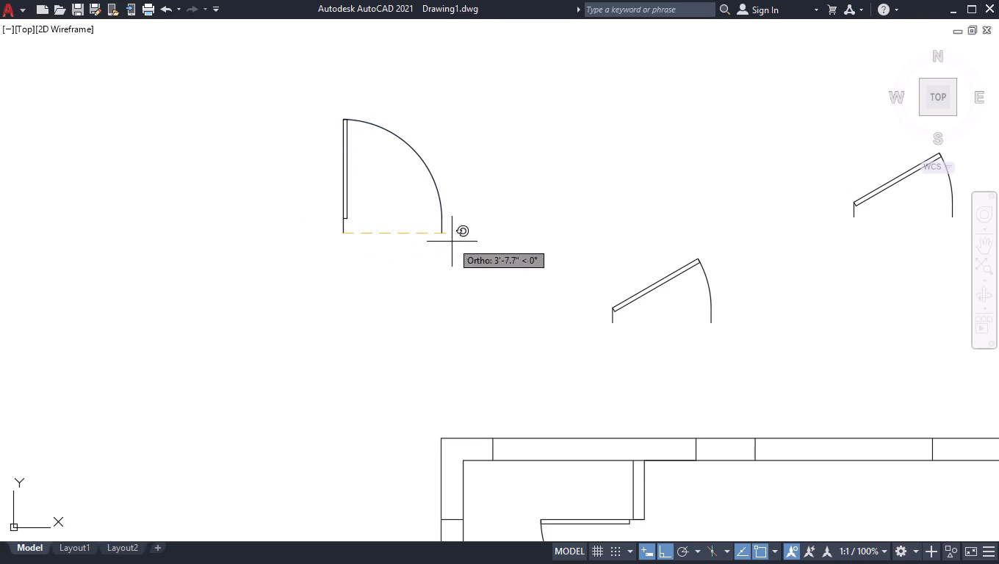
pyautogui.click(403, 88)
# Move the rotated door by its hinge-side jamb's east end to the northeast outer wall corner of the small crossed shaft.
pyautogui.moveTo(320, 178); pyautogui.dragTo(318, 185)
pyautogui.click(286, 253)
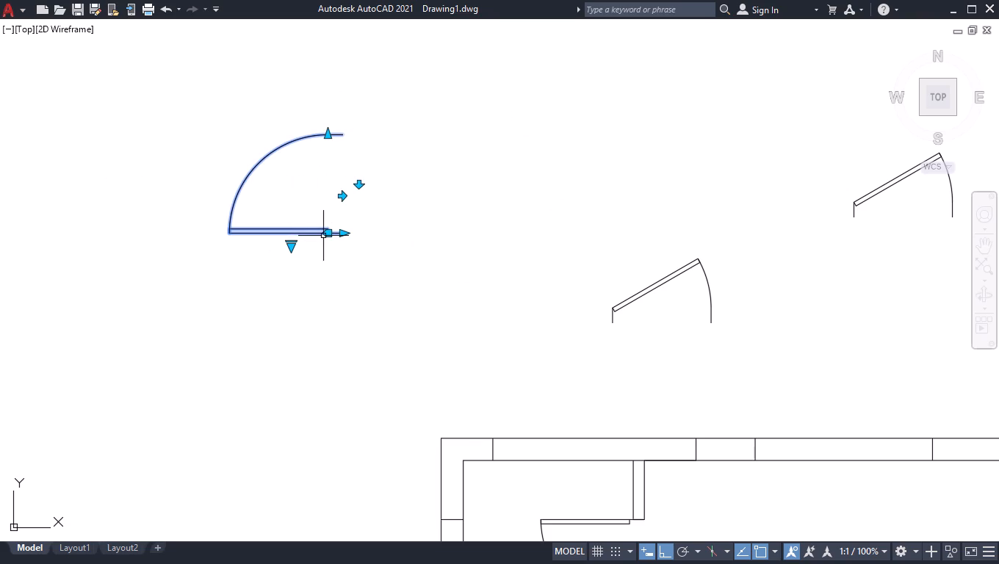
pyautogui.write('mo')
pyautogui.press('Return')
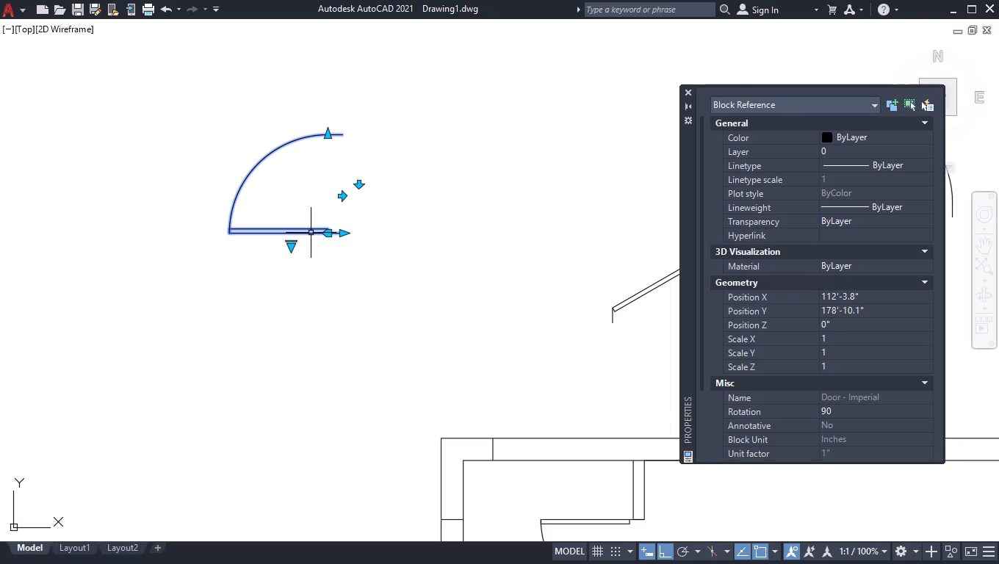
pyautogui.click(690, 90)
pyautogui.write('mov')
pyautogui.press('Return')
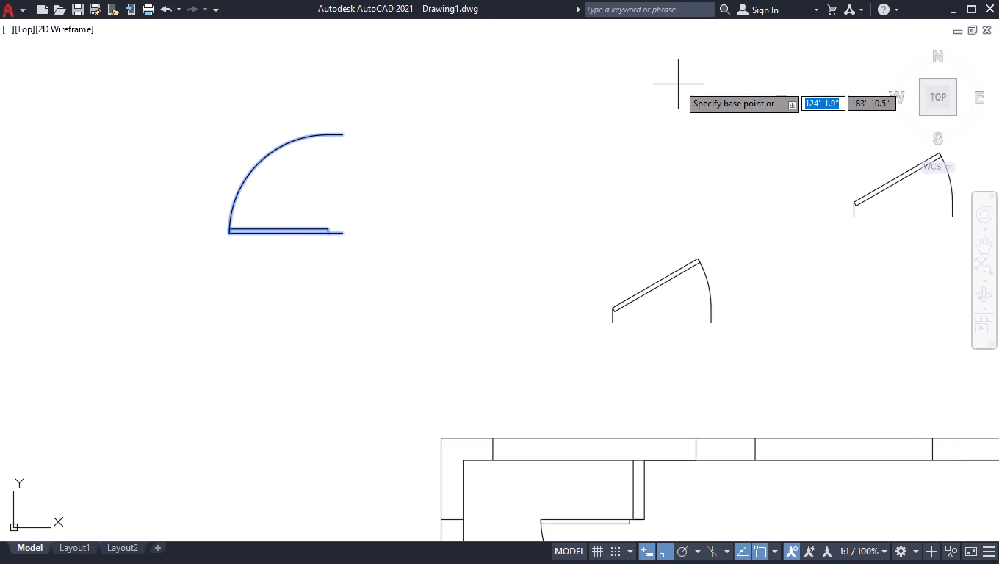
pyautogui.click(345, 233)
pyautogui.scroll(-2, 501, 234)
pyautogui.scroll(-1, 572, 258)
pyautogui.scroll(4, 666, 404)
pyautogui.click(657, 430)
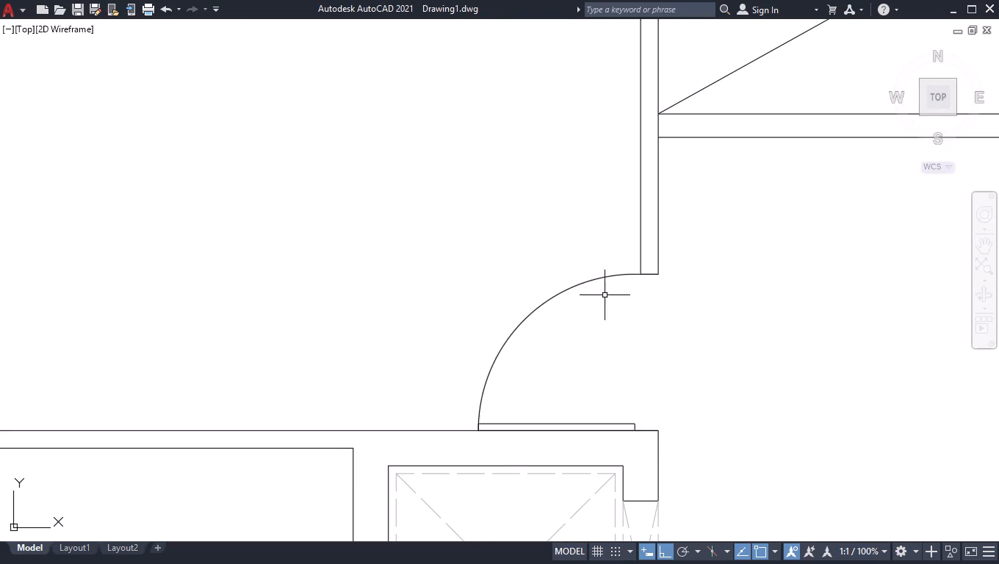
# Mirror the door at the small shaft's northeast corner southward about a horizontal line level with the wall stub below the shaft, keeping the original.
pyautogui.scroll(-3, 603, 322)
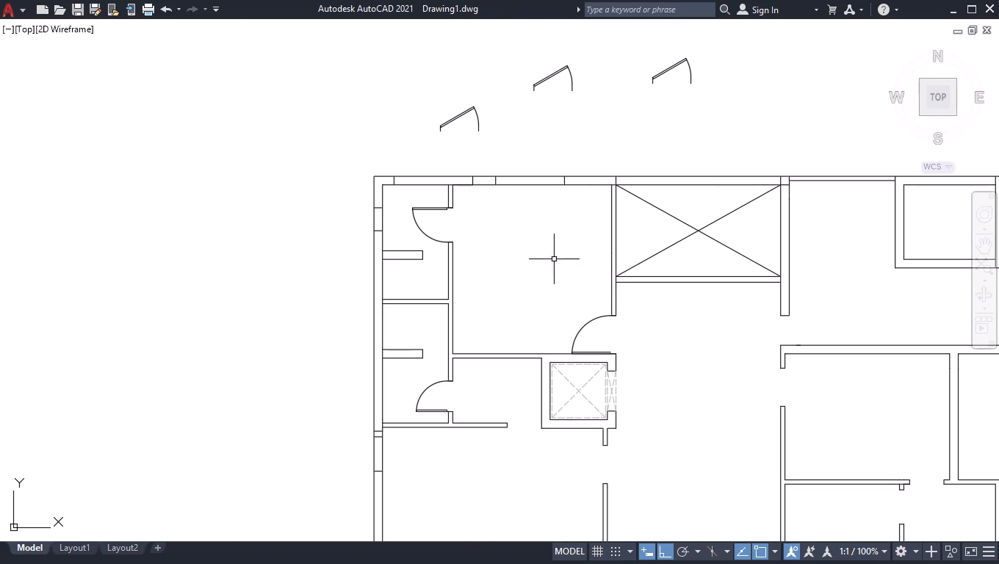
pyautogui.scroll(2, 599, 344)
pyautogui.moveTo(597, 344); pyautogui.dragTo(569, 349)
pyautogui.click(491, 339)
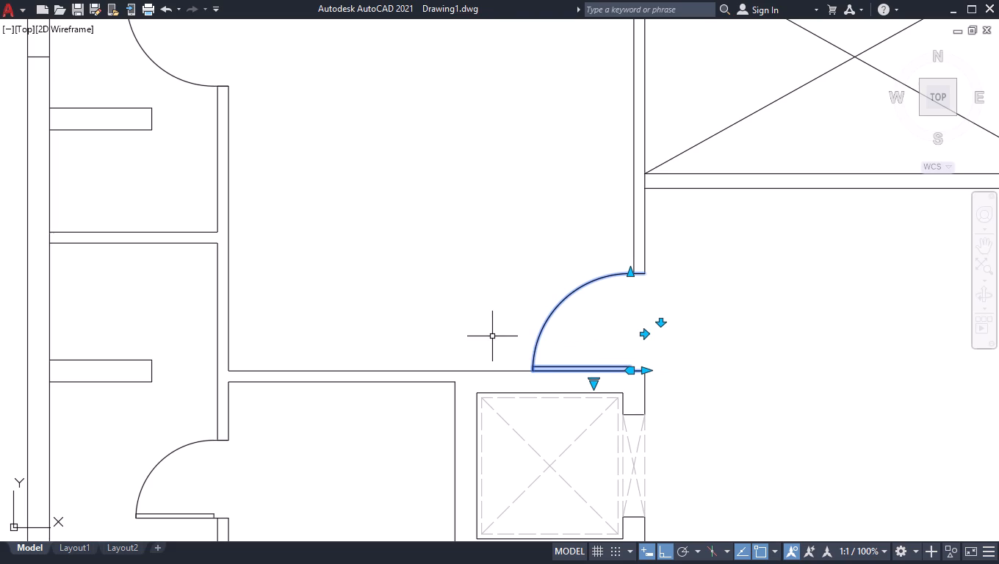
pyautogui.write('mv')
pyautogui.press('BackSpace')
pyautogui.press('i')
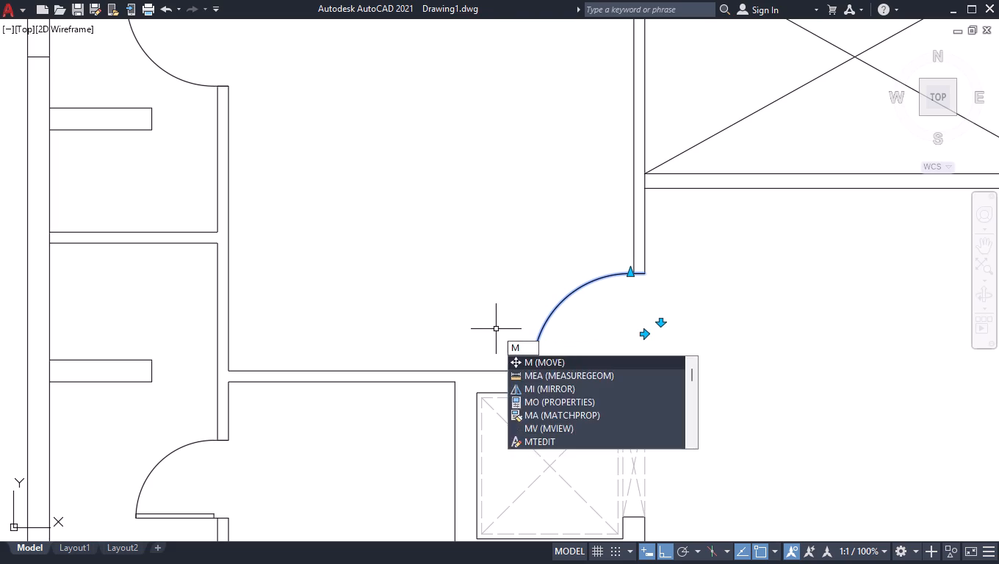
pyautogui.press('Return')
pyautogui.scroll(-1, 607, 343)
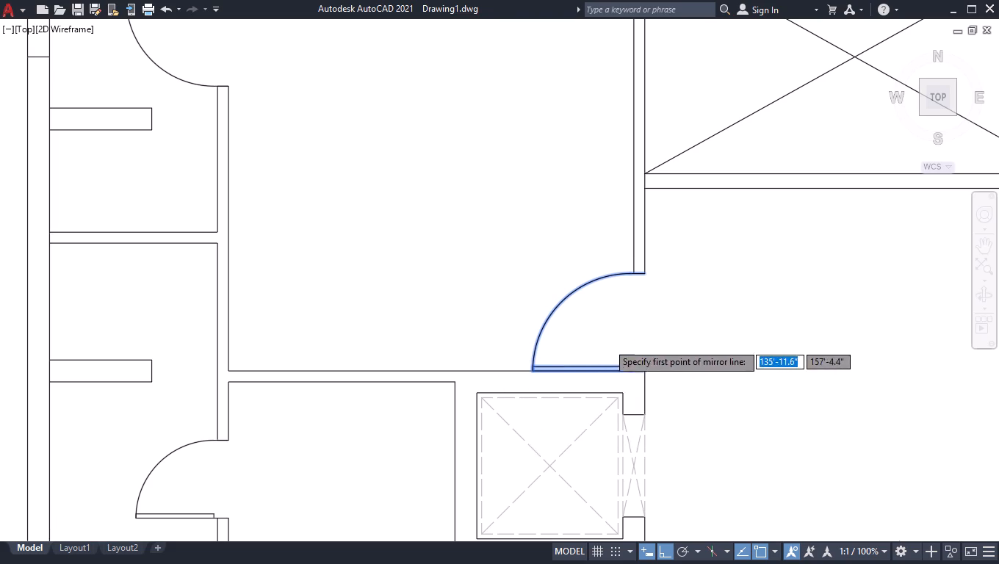
pyautogui.scroll(-1, 607, 343)
pyautogui.scroll(2, 613, 490)
pyautogui.click(669, 380)
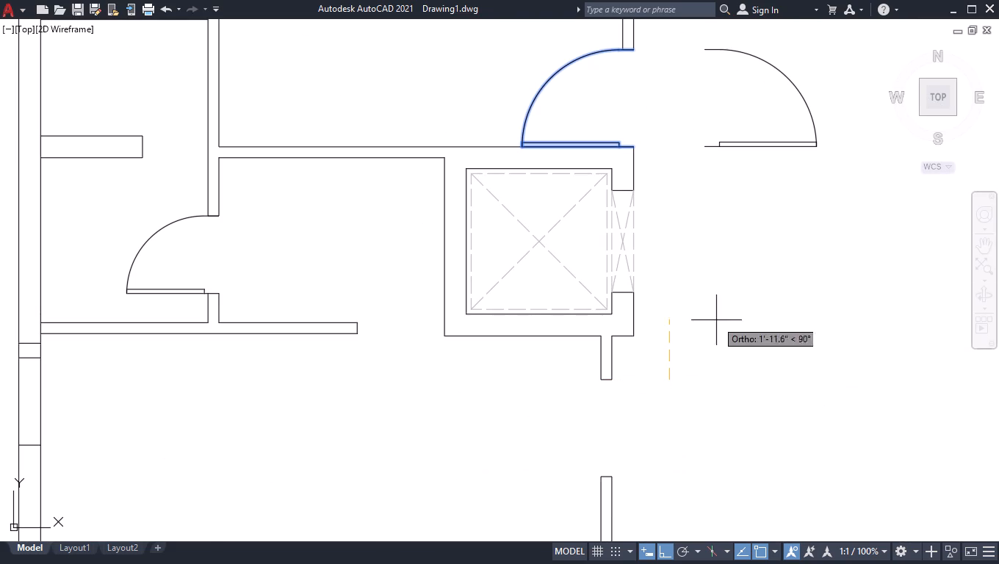
pyautogui.click(488, 430)
pyautogui.click(523, 479)
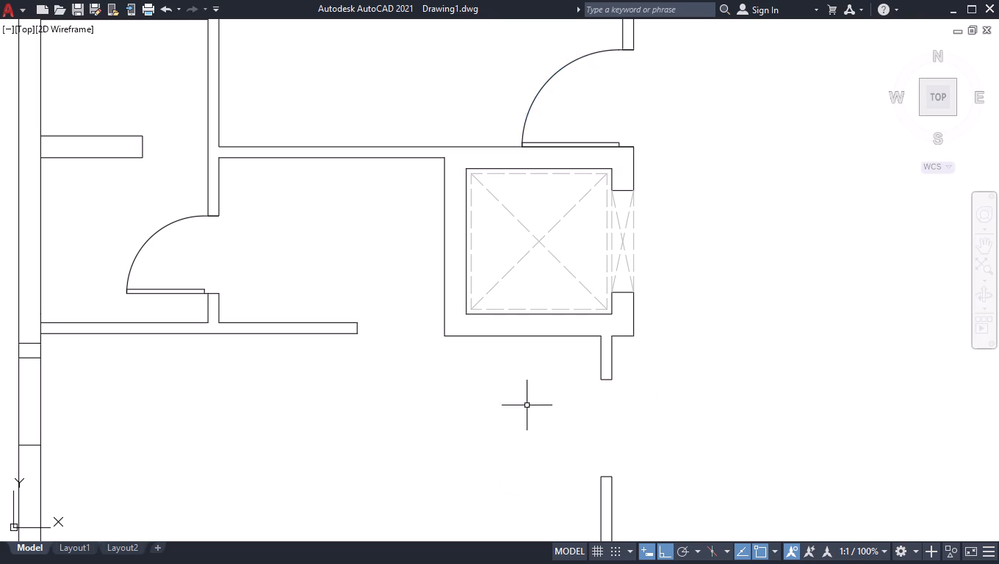
# Move the mirrored door by its hinge-side jamb's east end to the northeast corner of the wall end south of the opening below the shaft.
pyautogui.scroll(-3, 581, 354)
pyautogui.scroll(3, 594, 434)
pyautogui.moveTo(523, 361); pyautogui.dragTo(517, 369)
pyautogui.click(476, 395)
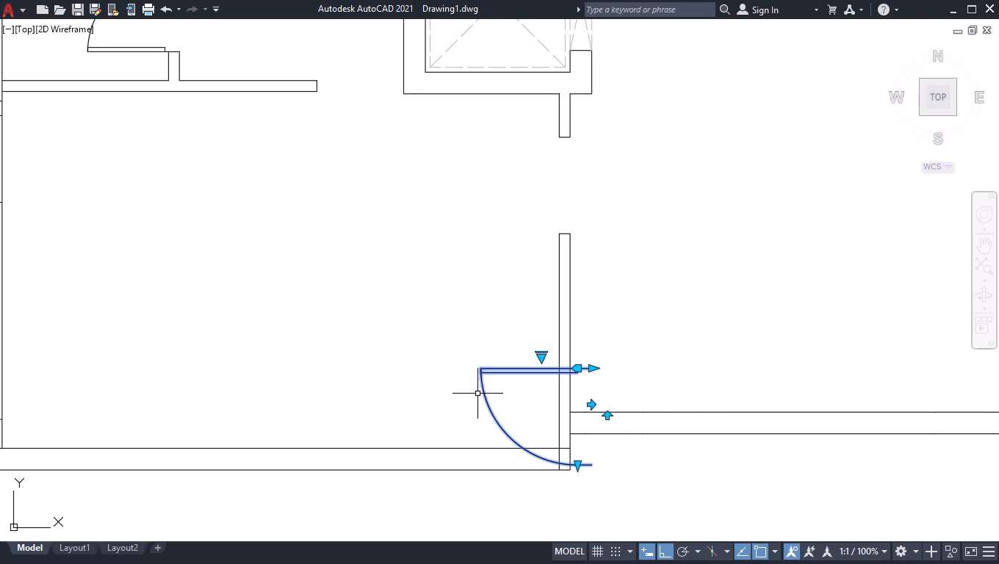
pyautogui.press('m')
pyautogui.press('Return')
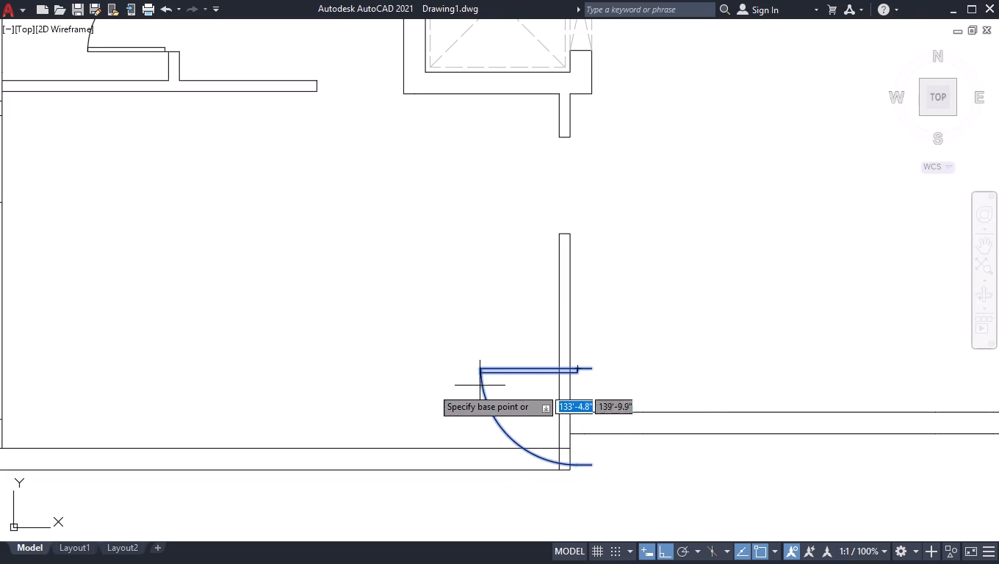
pyautogui.click(596, 366)
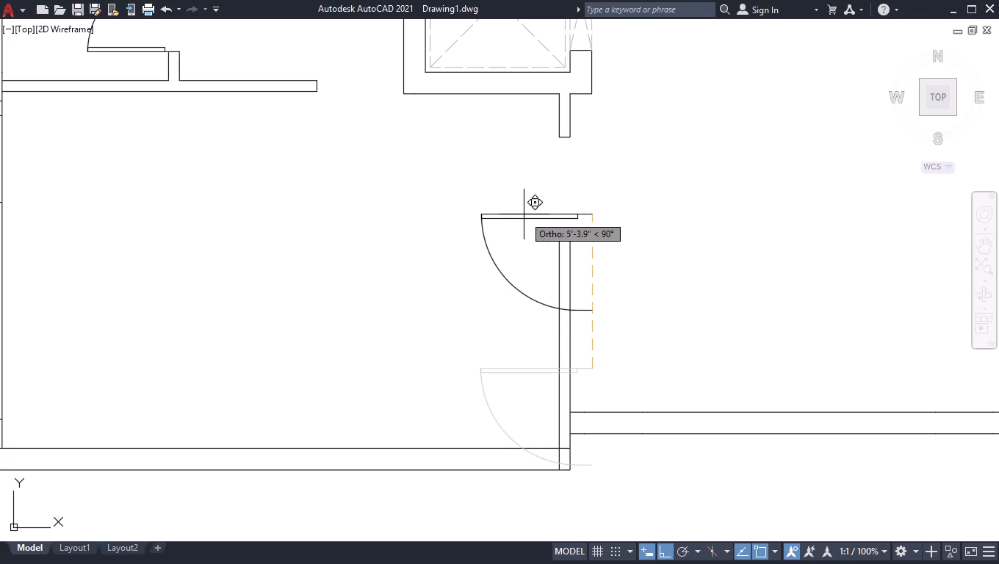
pyautogui.scroll(3, 569, 234)
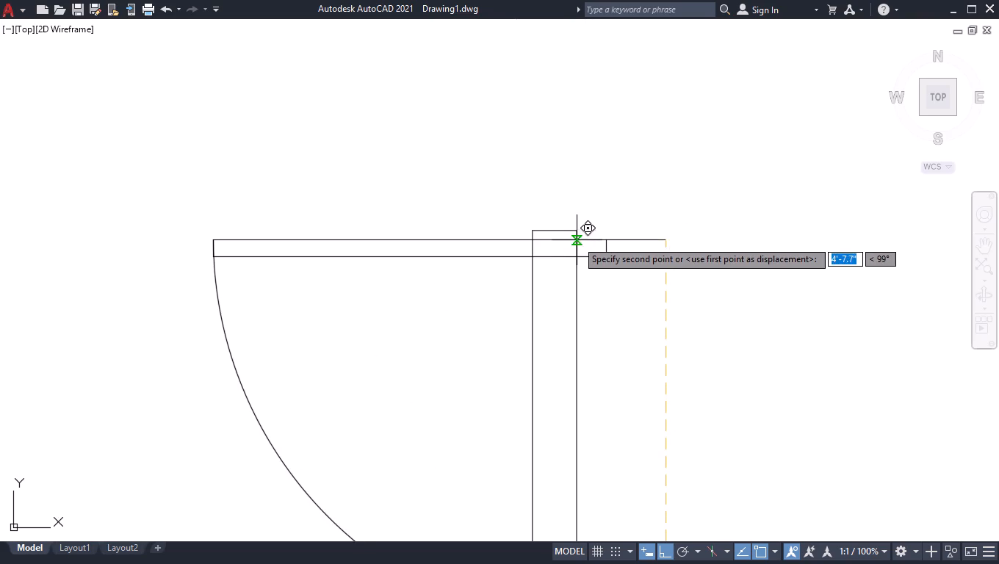
pyautogui.click(577, 231)
pyautogui.click(657, 225)
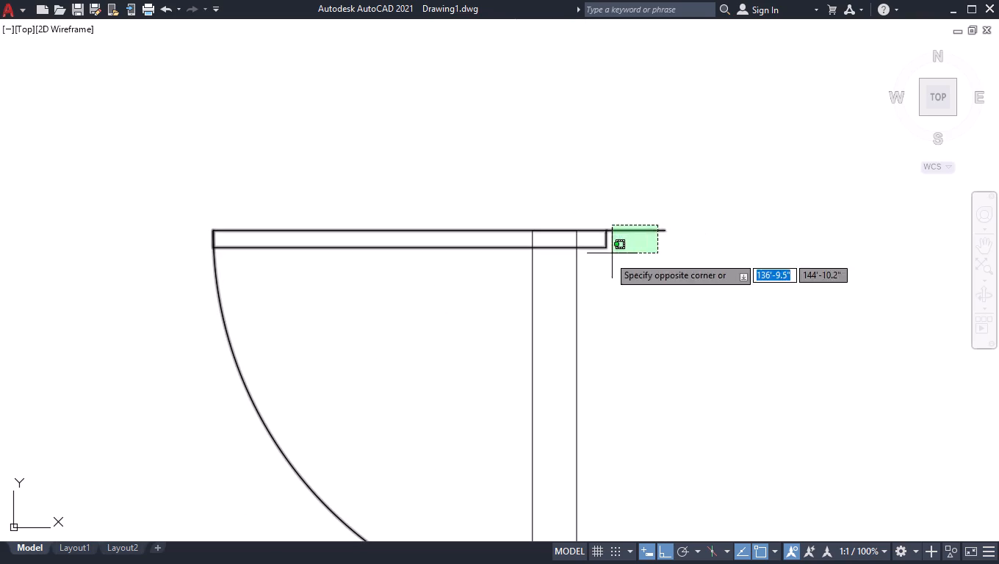
pyautogui.click(607, 256)
pyautogui.press('space')
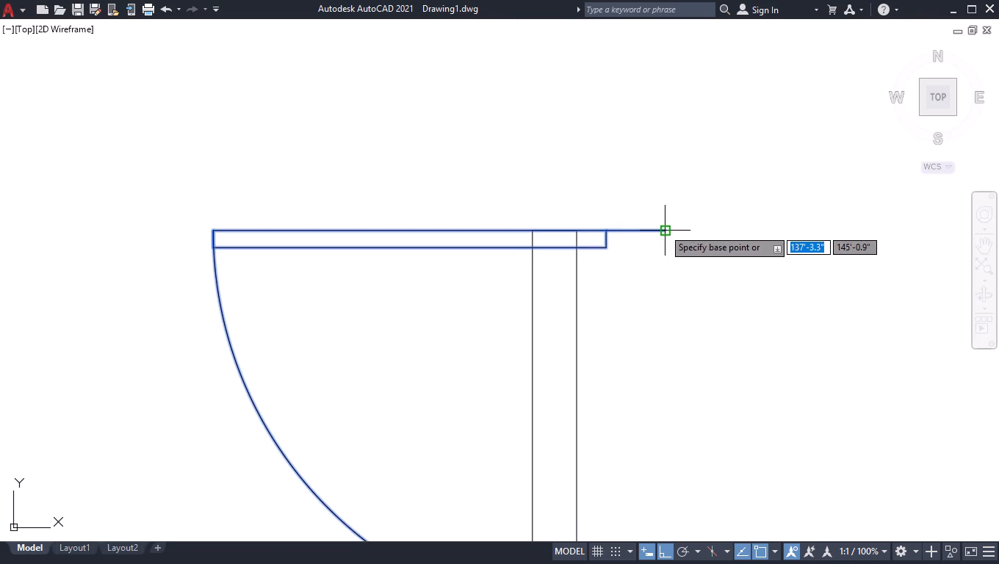
pyautogui.moveTo(664, 227); pyautogui.dragTo(652, 228)
pyautogui.click(577, 234)
# Flip the moved door north-south so its leaf lies at the south and its swing arc faces north.
pyautogui.scroll(-3, 613, 255)
pyautogui.click(547, 334)
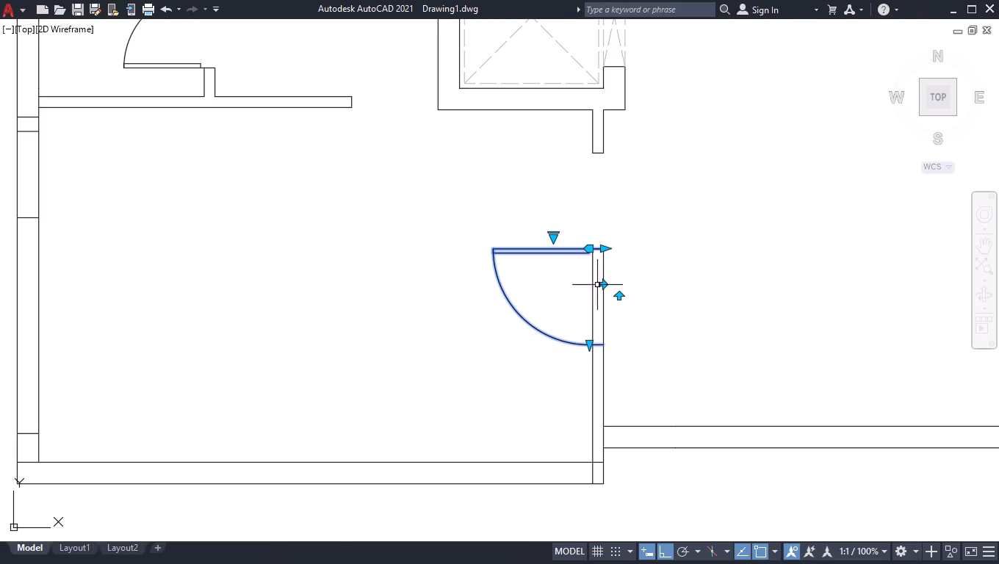
pyautogui.click(619, 294)
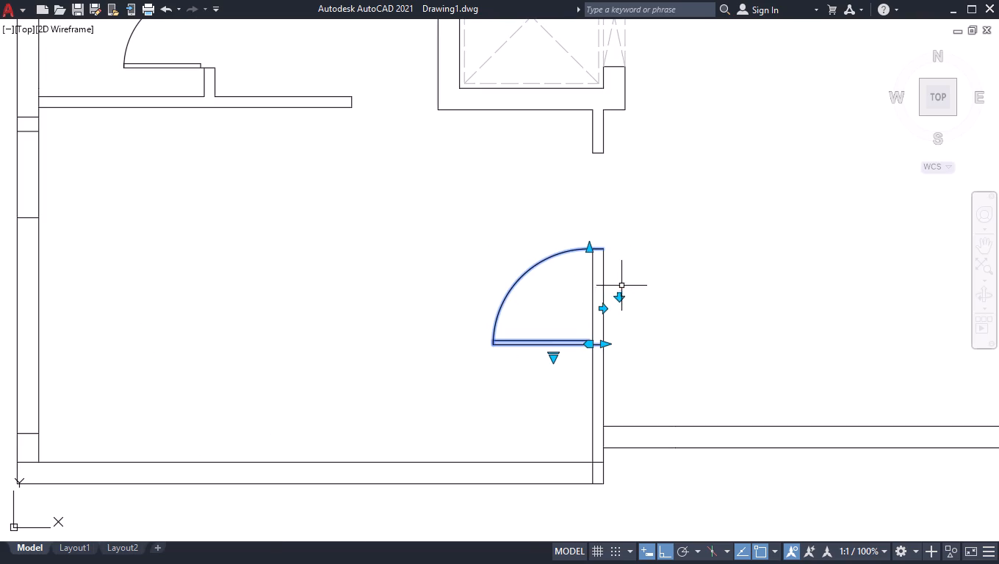
# Move the flipped door by its hinge-side jamb's east end to the wall end's northeast corner, fitting it into the opening below the shaft.
pyautogui.press('m')
pyautogui.press('Return')
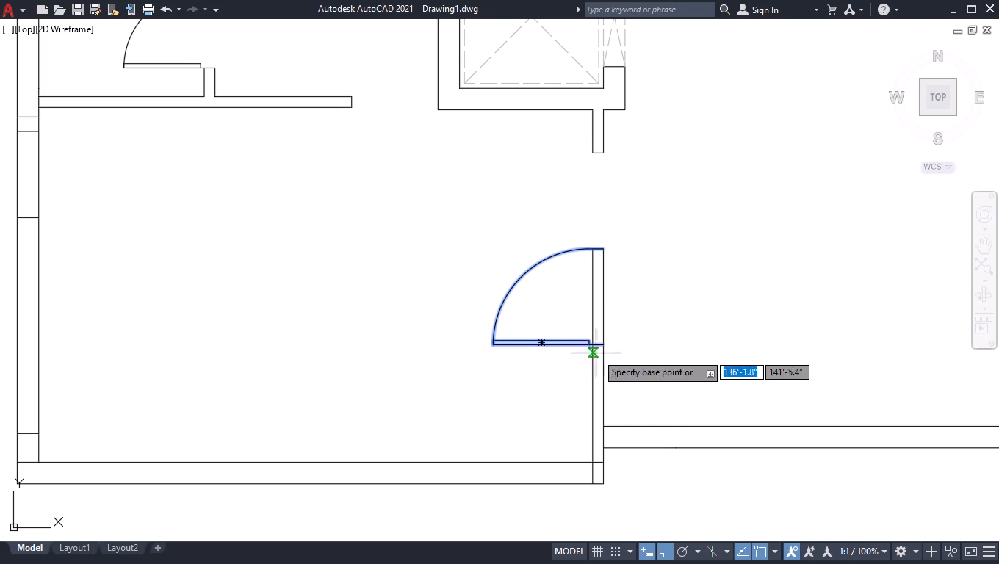
pyautogui.scroll(2, 641, 234)
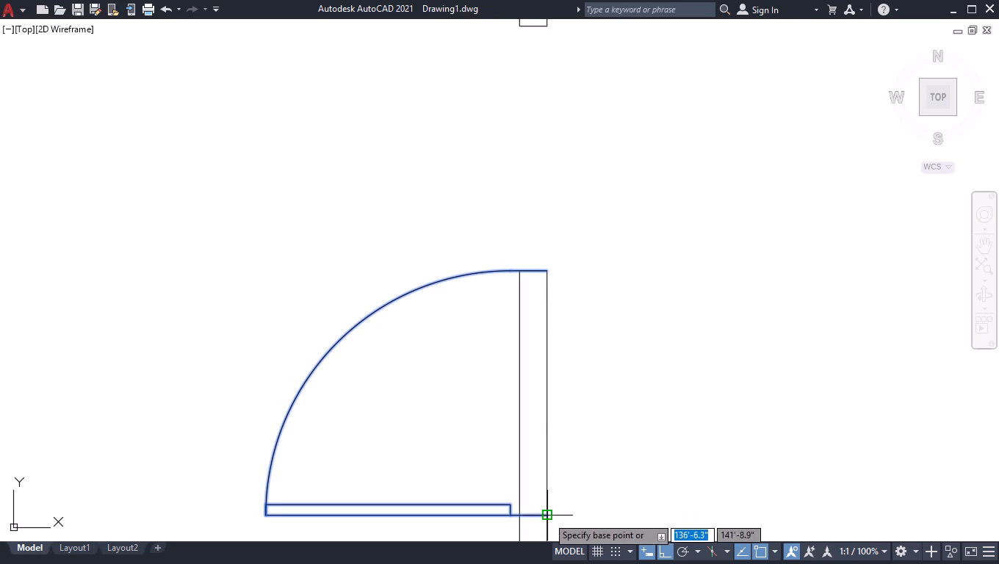
pyautogui.moveTo(547, 516); pyautogui.dragTo(546, 508)
pyautogui.click(545, 270)
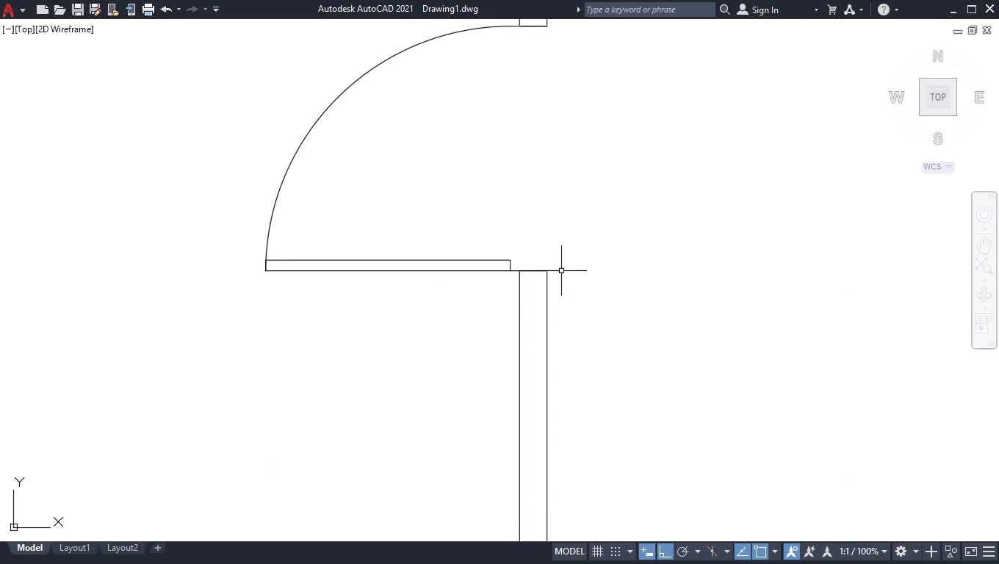
# Delete the westernmost of the three spare partly open doors above the plan.
pyautogui.scroll(-3, 564, 289)
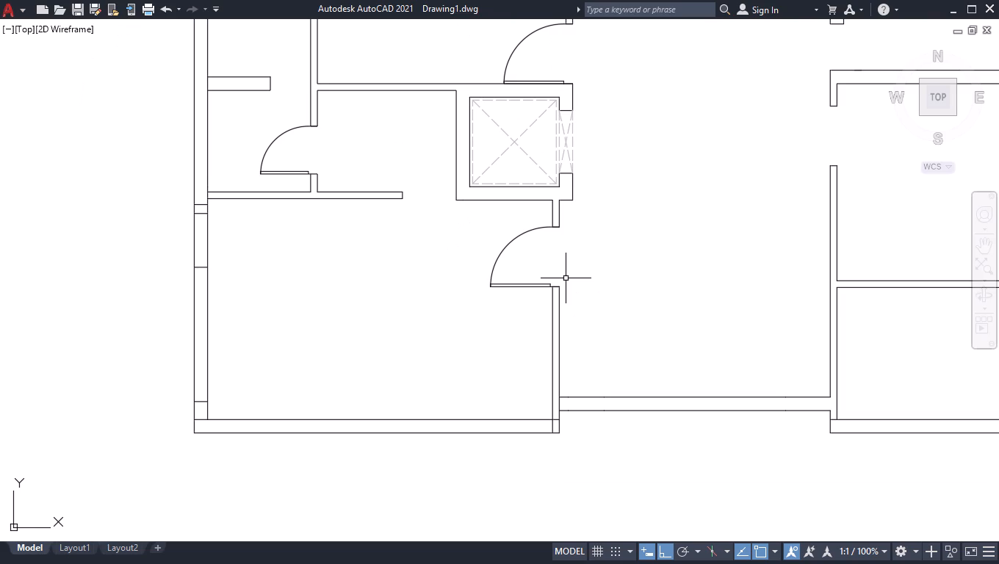
pyautogui.scroll(-3, 556, 275)
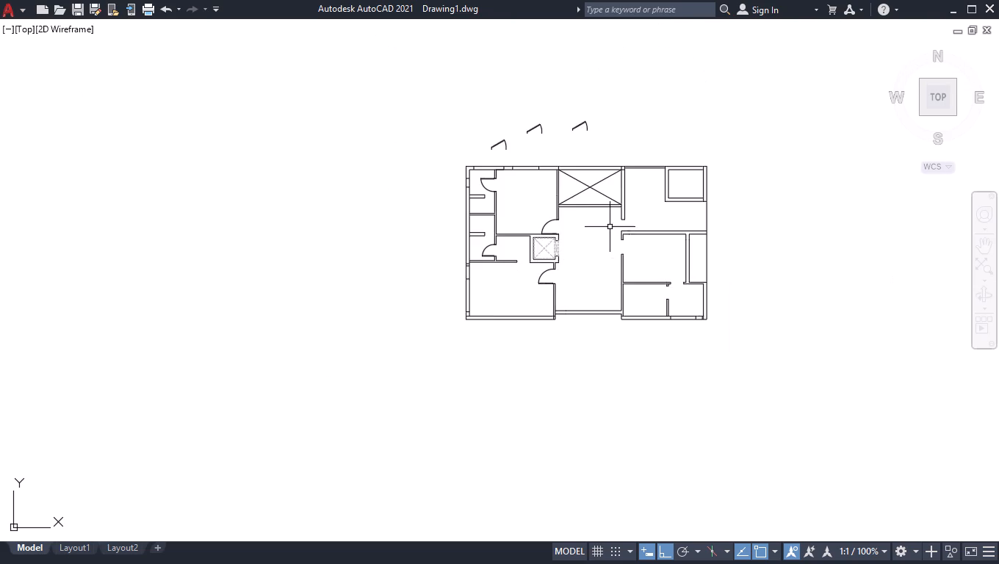
pyautogui.scroll(2, 610, 226)
pyautogui.scroll(-1, 460, 232)
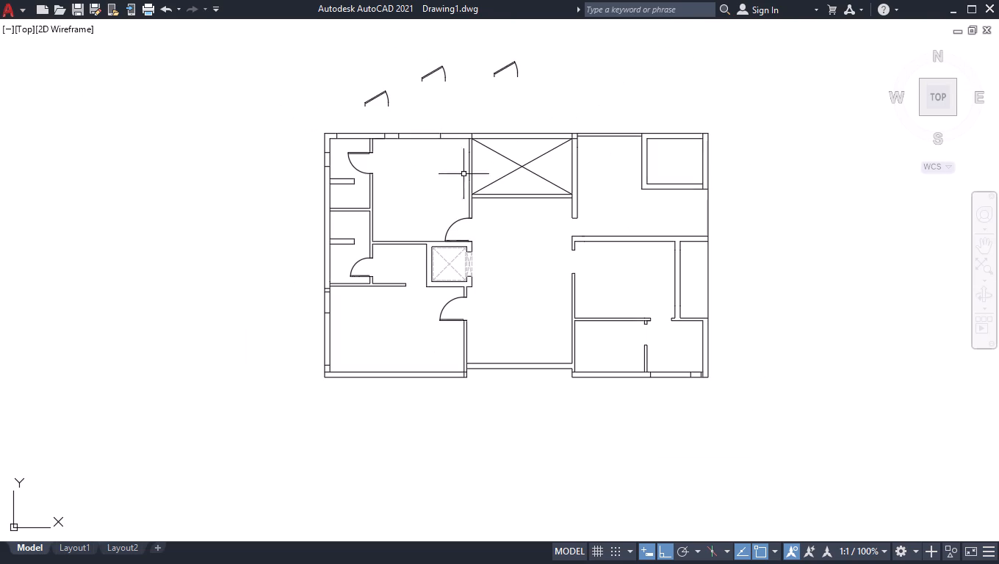
pyautogui.click(405, 98)
pyautogui.click(356, 98)
pyautogui.press('Delete')
# Set the western of the two remaining spare doors fully open at 90°.
pyautogui.scroll(4, 426, 37)
pyautogui.click(511, 243)
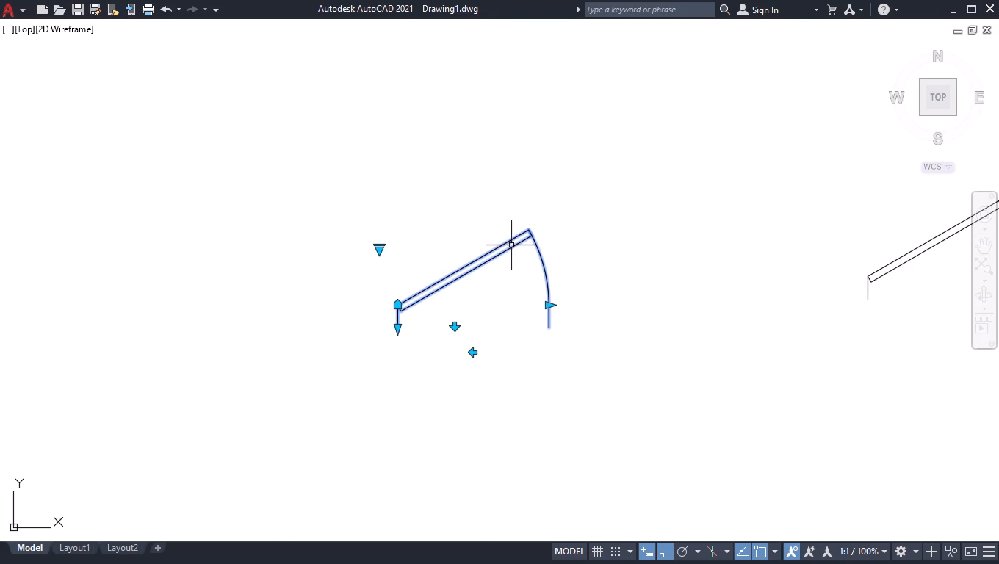
pyautogui.click(378, 252)
pyautogui.click(419, 312)
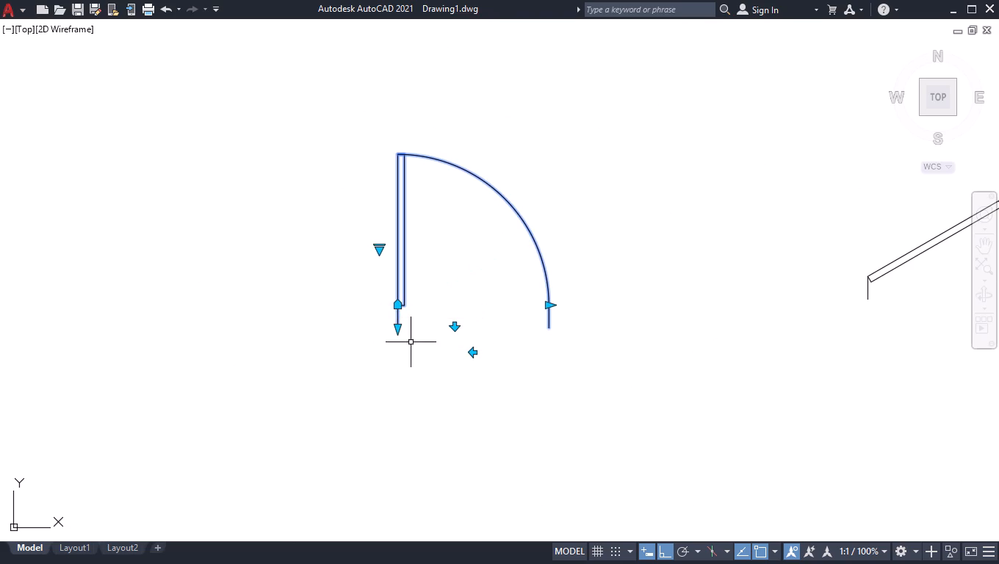
# Rotate the fully opened spare door 90° counterclockwise about the lower end of its hinge-side jamb.
pyautogui.write('ro')
pyautogui.press('Return')
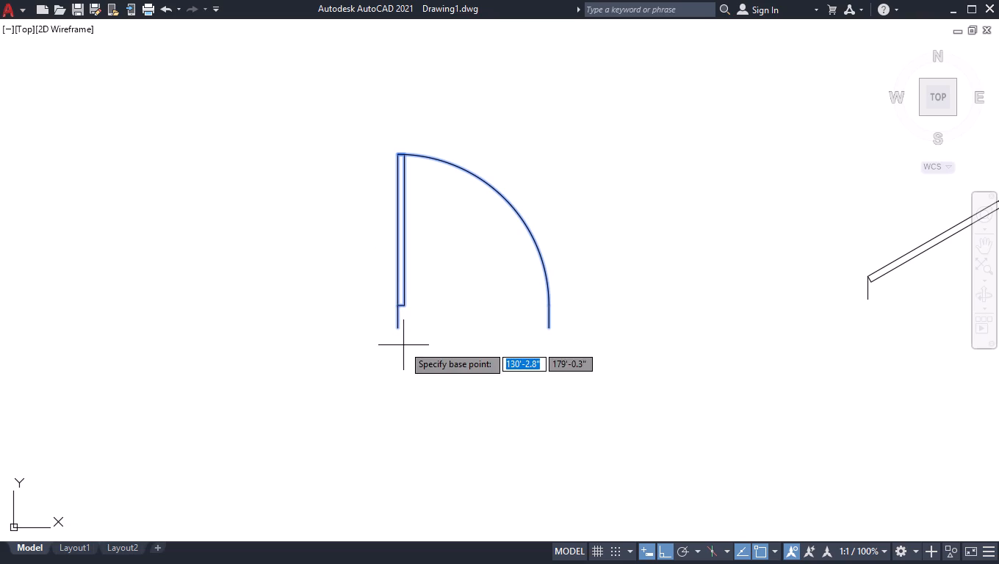
pyautogui.click(397, 327)
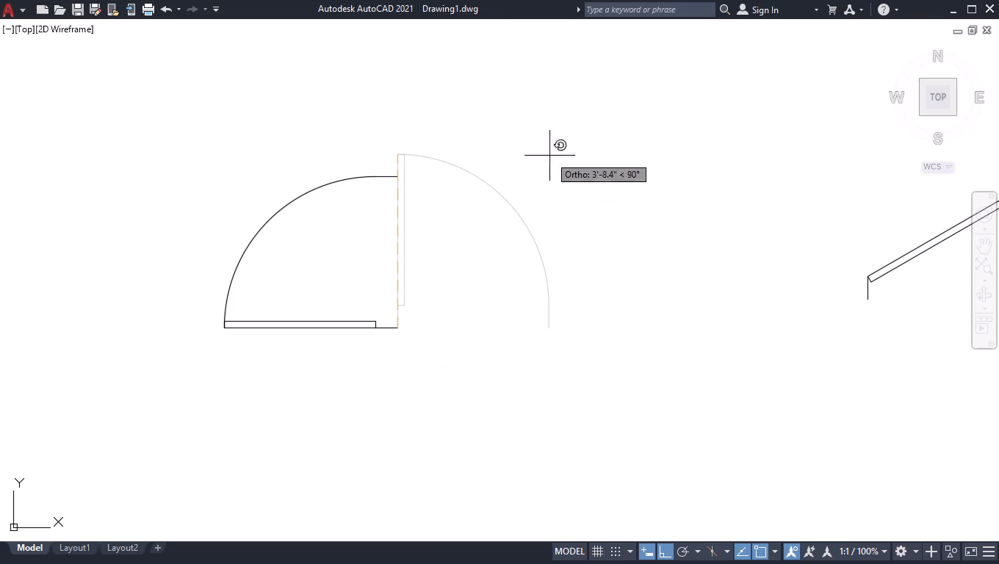
pyautogui.click(514, 99)
# Mirror the rotated spare door about a horizontal line just below it, keeping the original.
pyautogui.write('mi')
pyautogui.press('Return')
pyautogui.click(430, 286)
pyautogui.moveTo(418, 282); pyautogui.dragTo(405, 295)
pyautogui.click(324, 351)
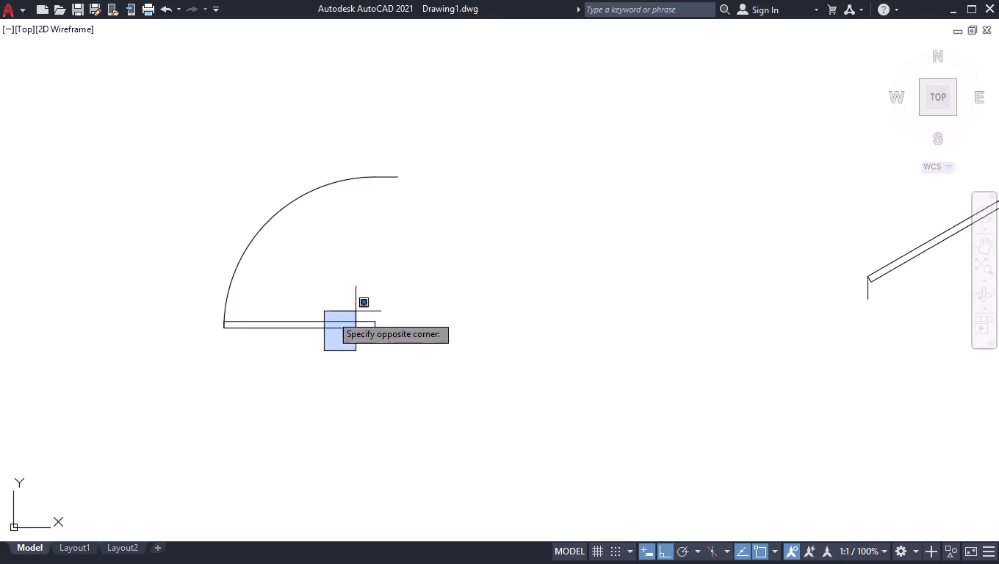
pyautogui.click(174, 297)
pyautogui.press('Return')
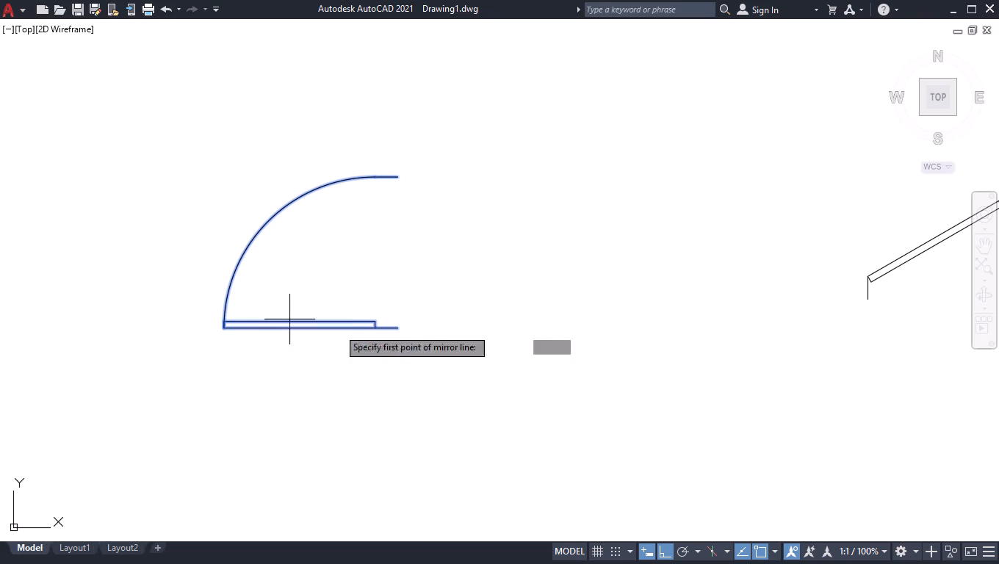
pyautogui.click(428, 397)
pyautogui.click(133, 402)
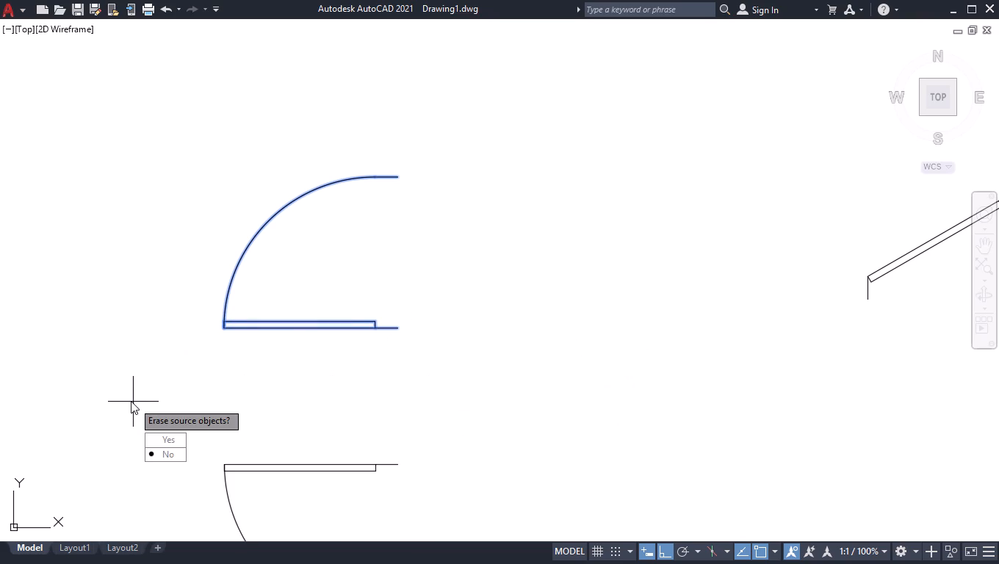
pyautogui.press('Return')
# Delete the remaining partly open spare door east of the mirrored pair.
pyautogui.scroll(-2, 620, 364)
pyautogui.click(785, 298)
pyautogui.click(749, 319)
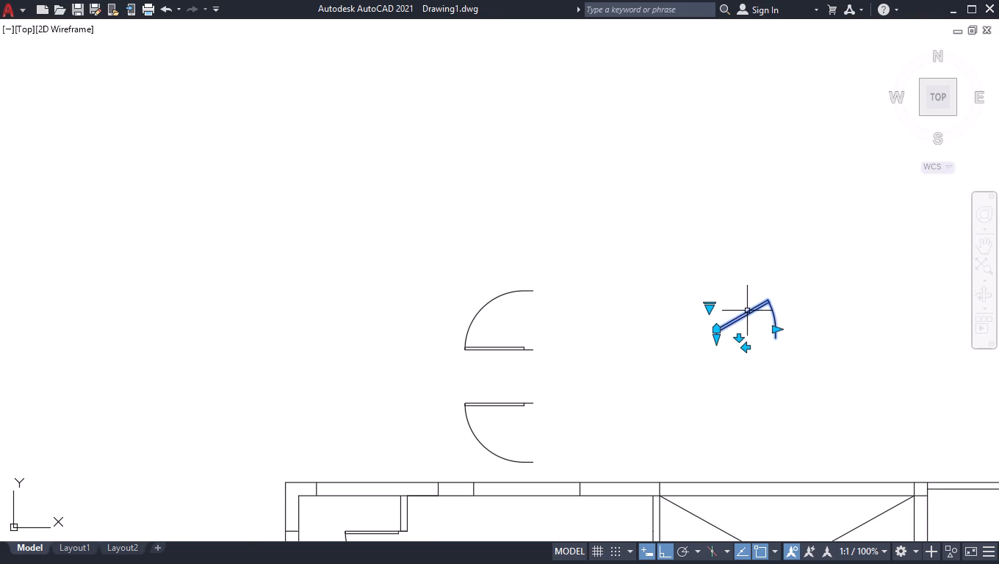
pyautogui.press('Delete')
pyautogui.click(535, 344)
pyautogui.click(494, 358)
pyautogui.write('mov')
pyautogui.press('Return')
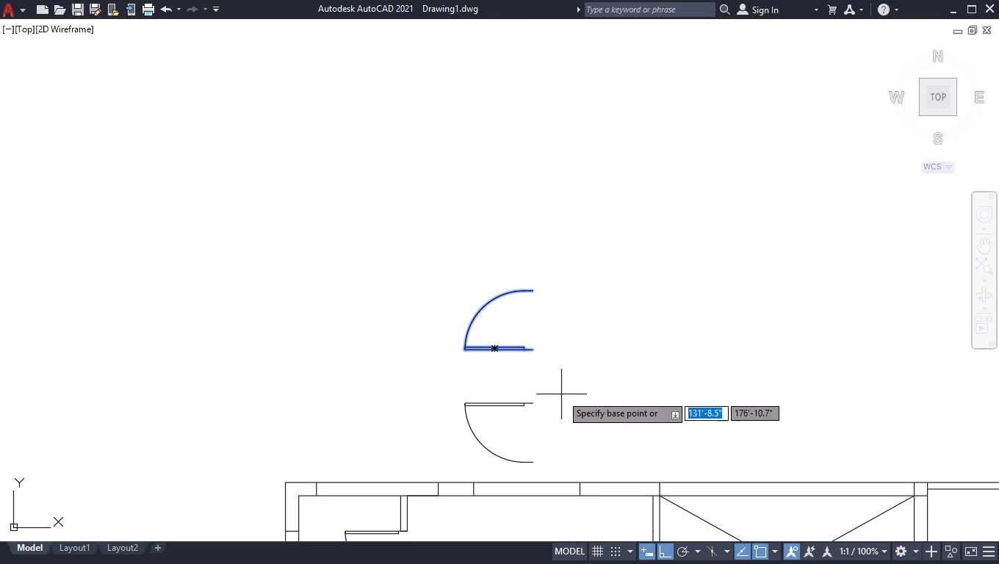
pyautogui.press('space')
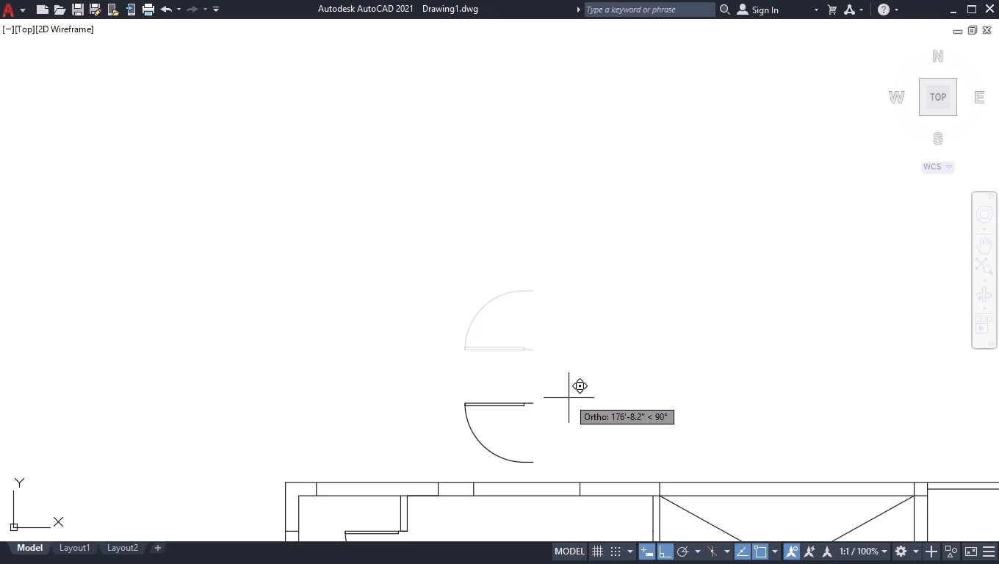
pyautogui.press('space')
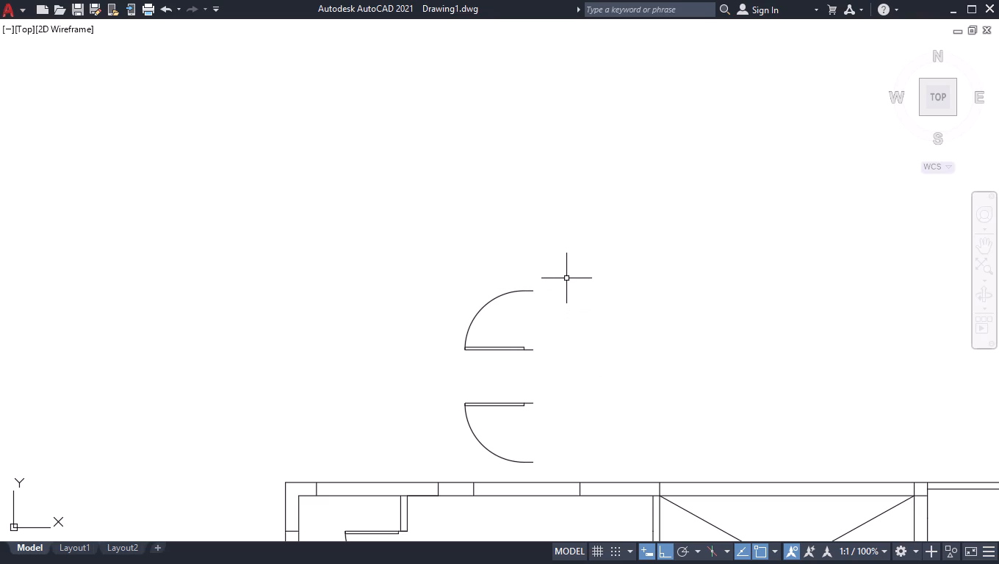
# Mirror the two spare doors about a vertical line just east of them, keeping the originals.
pyautogui.click(544, 290)
pyautogui.click(475, 438)
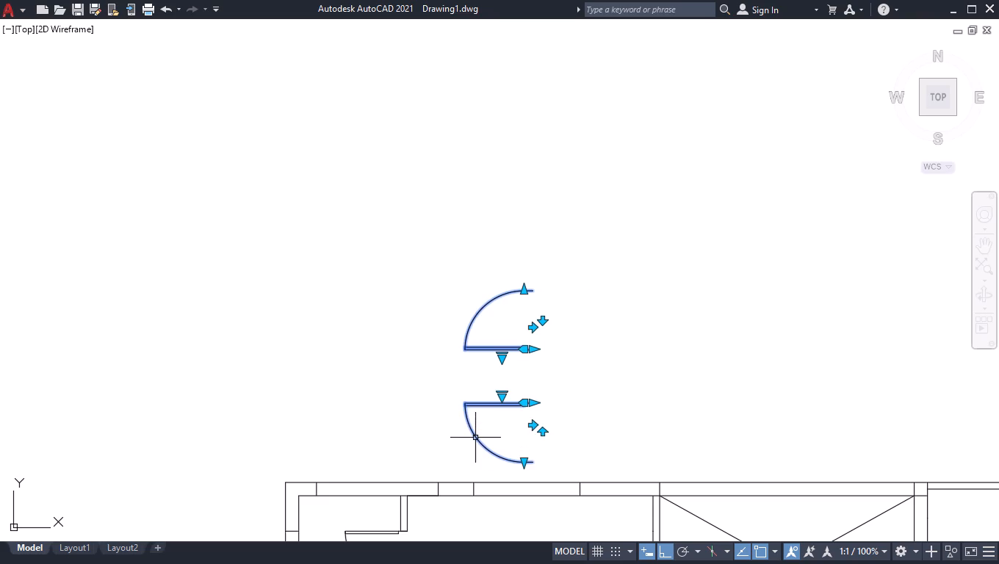
pyautogui.write('mi')
pyautogui.press('Return')
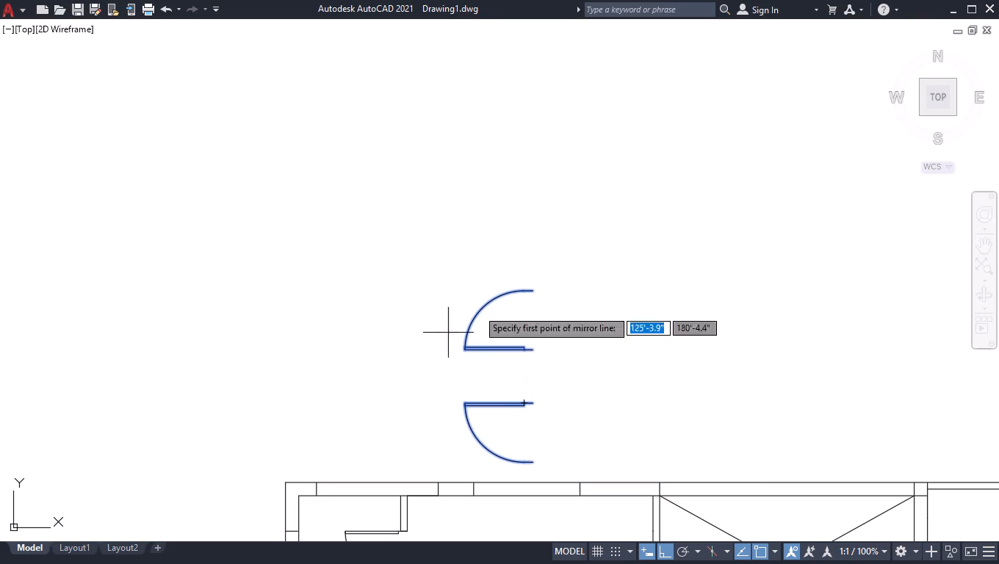
pyautogui.click(578, 239)
pyautogui.click(596, 426)
pyautogui.press('Return')
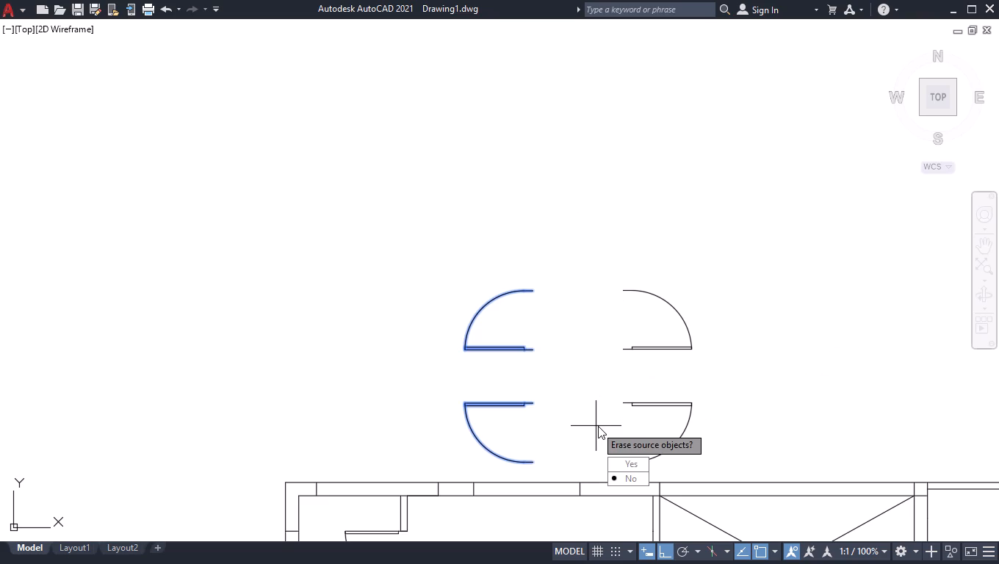
# Move the northeastern spare door by its hinge-side jamb end to the lower corner of the hall's northeast wall opening.
pyautogui.click(702, 320)
pyautogui.click(662, 344)
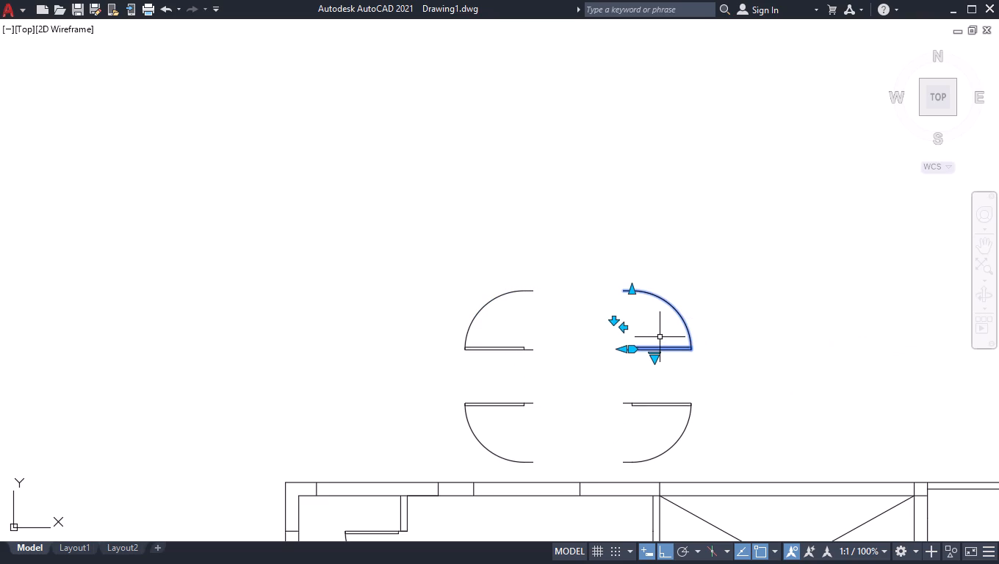
pyautogui.press('m')
pyautogui.press('Return')
pyautogui.scroll(2, 607, 336)
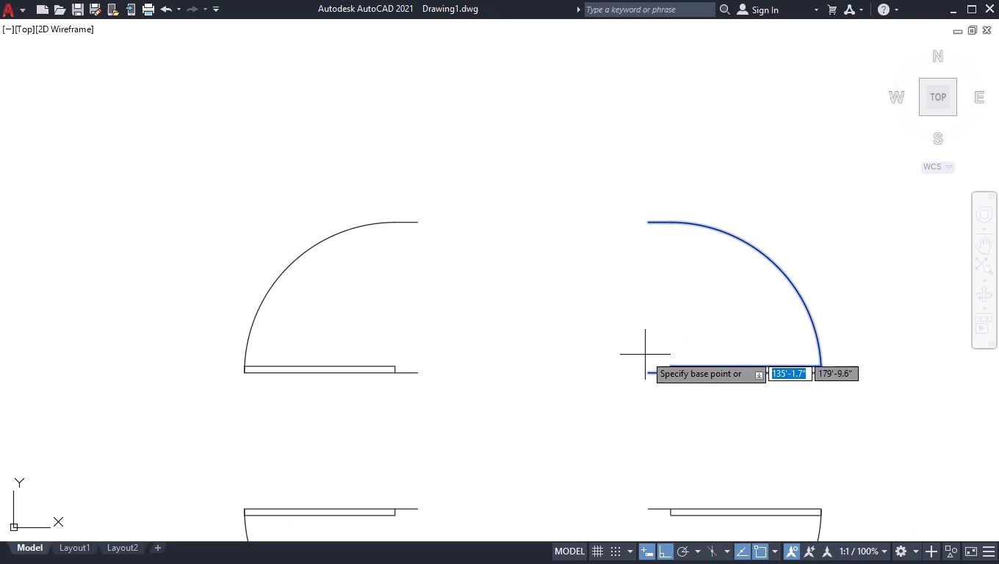
pyautogui.click(645, 371)
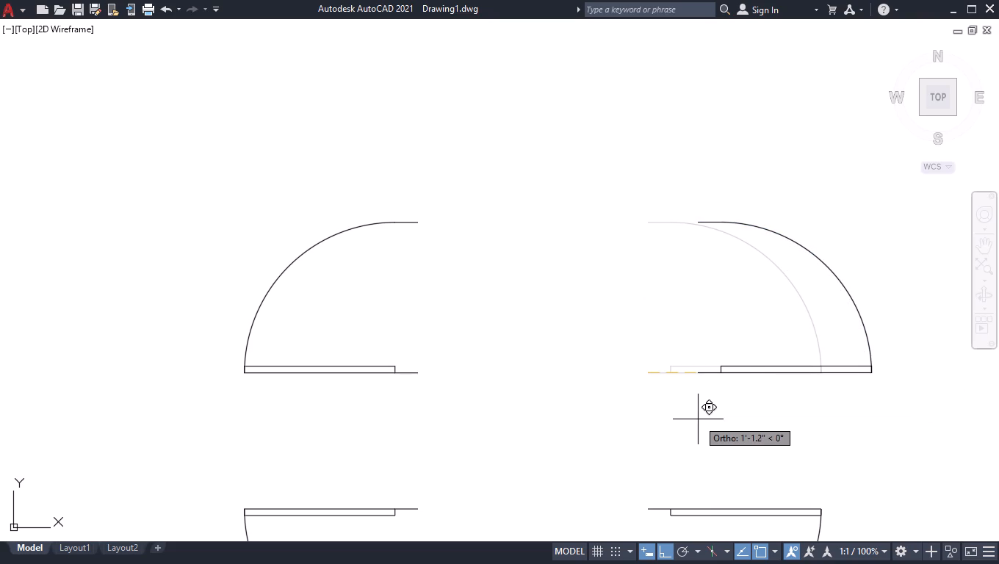
pyautogui.scroll(-4, 580, 192)
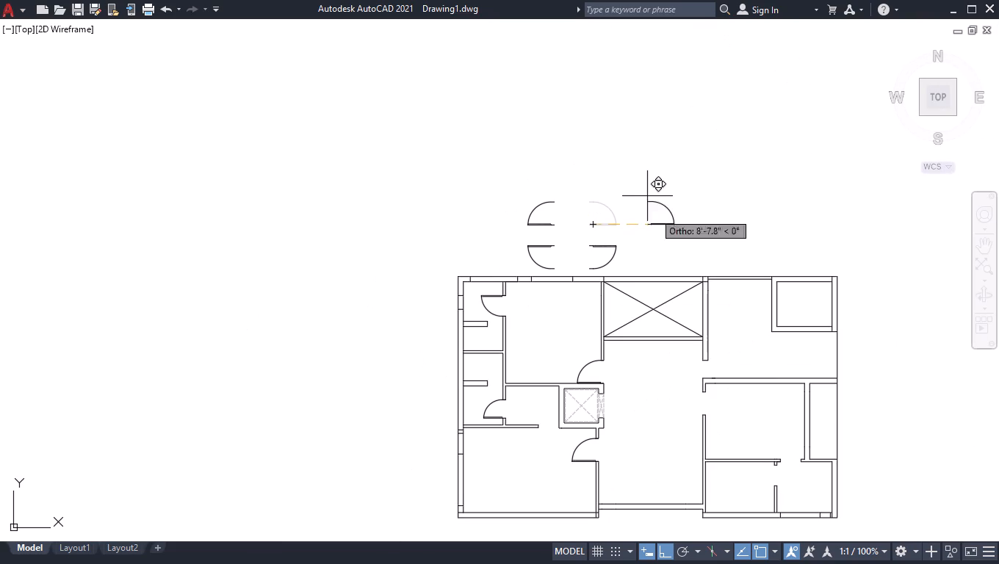
pyautogui.scroll(3, 735, 392)
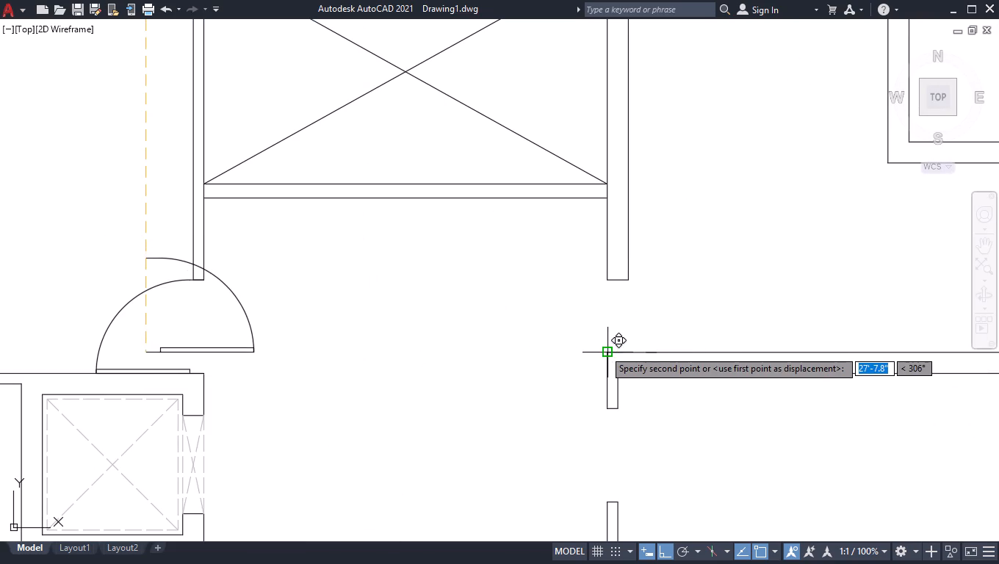
pyautogui.click(605, 348)
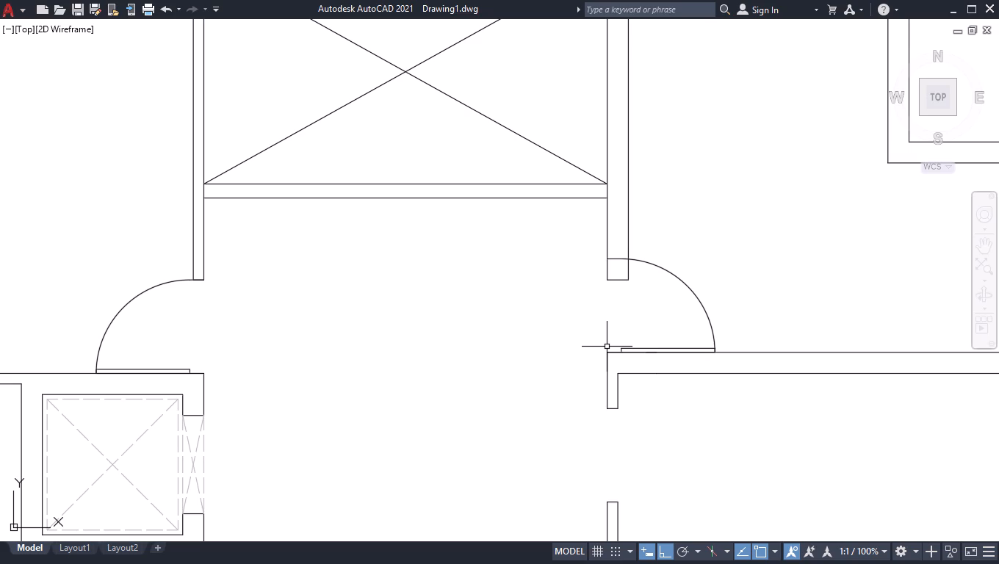
# Check the opening size of the northern door in the hall's west wall, leaving it as is.
pyautogui.scroll(-2, 629, 178)
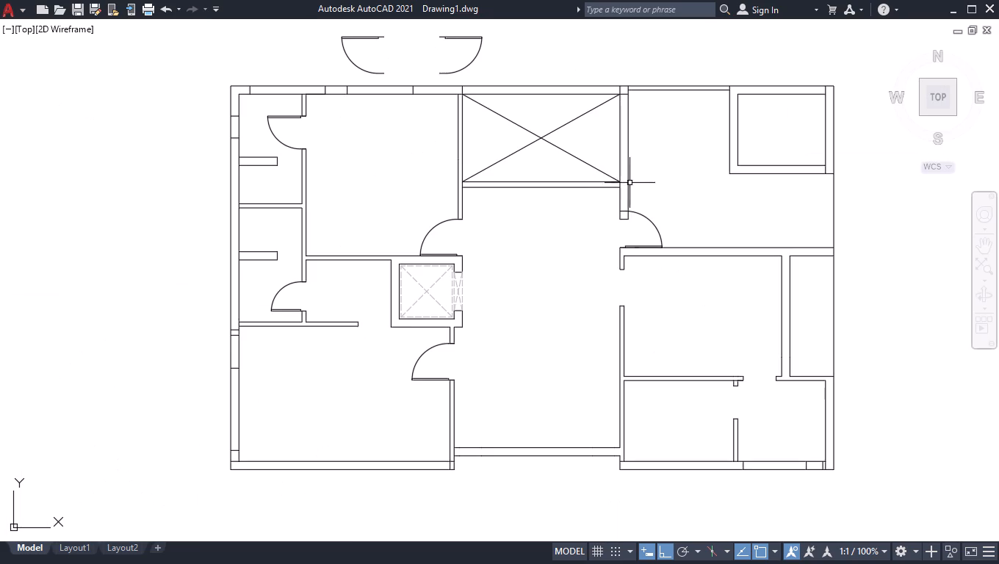
pyautogui.scroll(2, 637, 170)
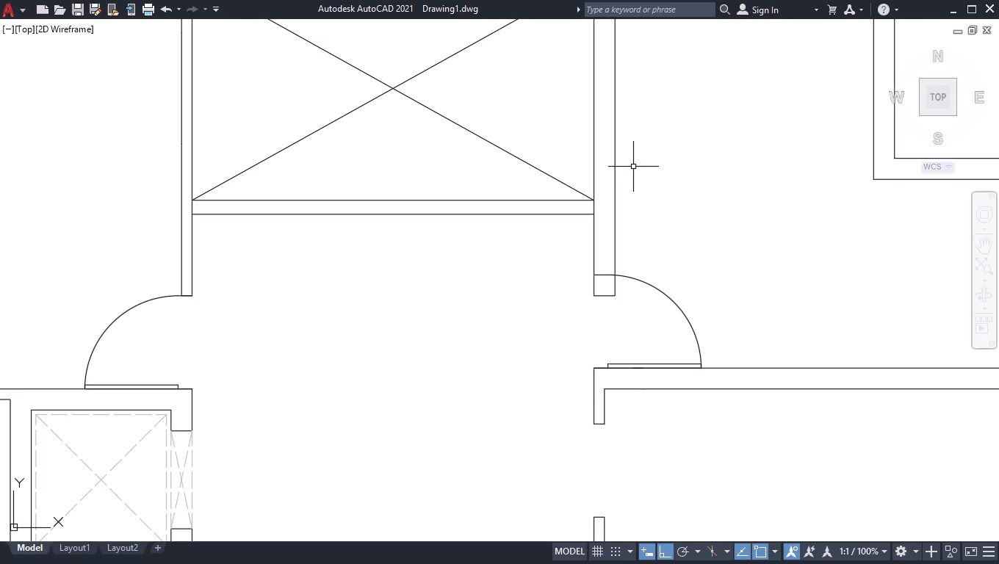
pyautogui.click(137, 303)
pyautogui.click(181, 295)
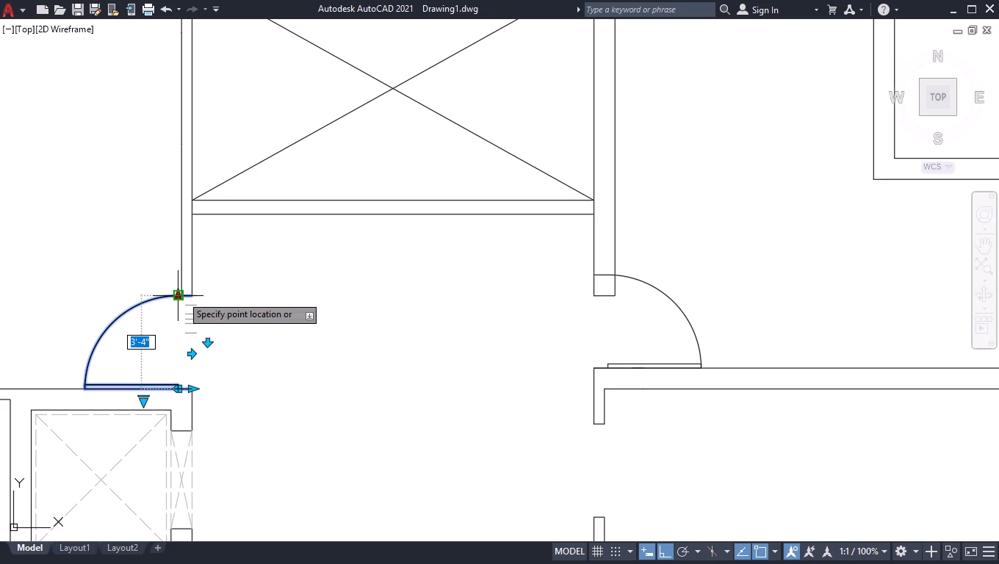
pyautogui.click(181, 295)
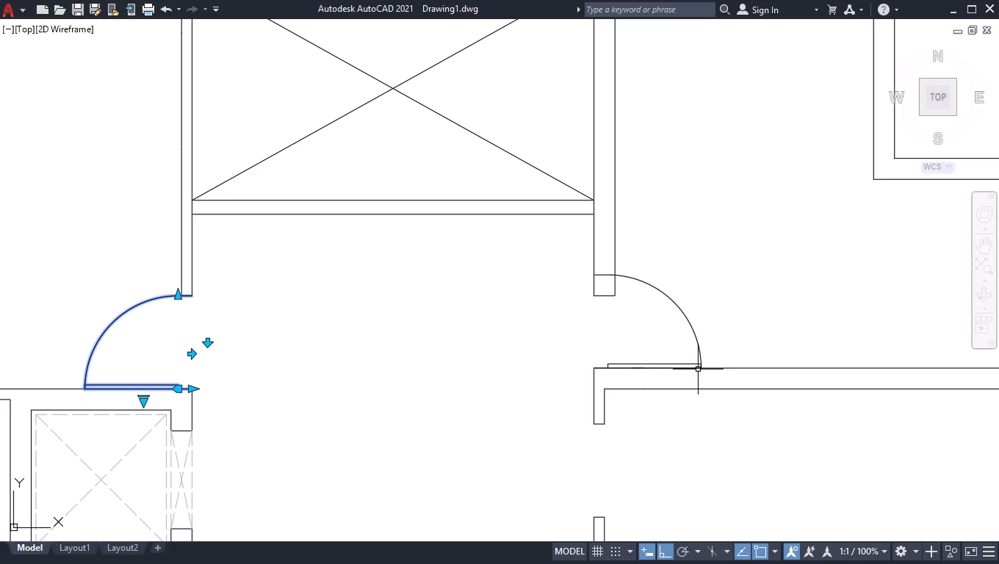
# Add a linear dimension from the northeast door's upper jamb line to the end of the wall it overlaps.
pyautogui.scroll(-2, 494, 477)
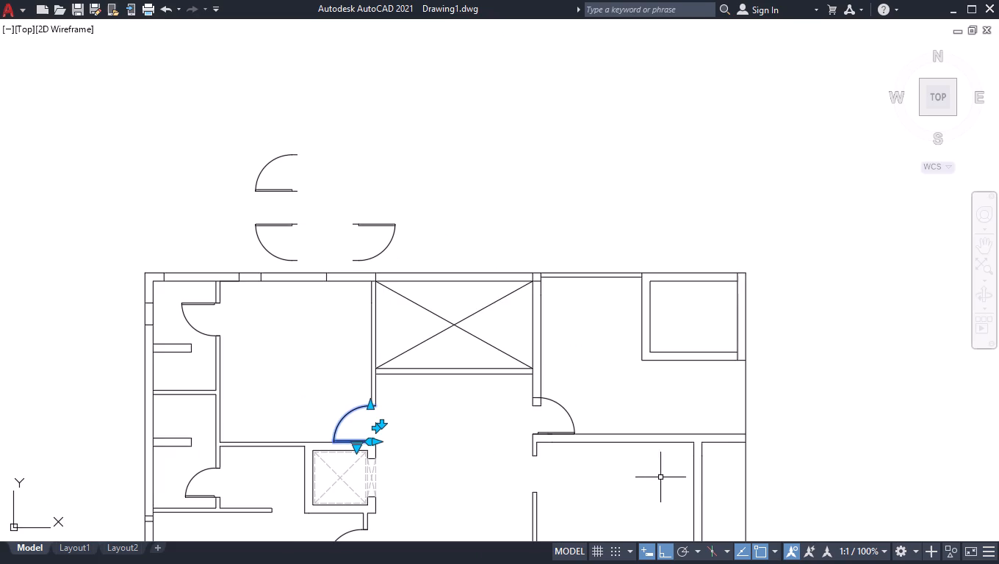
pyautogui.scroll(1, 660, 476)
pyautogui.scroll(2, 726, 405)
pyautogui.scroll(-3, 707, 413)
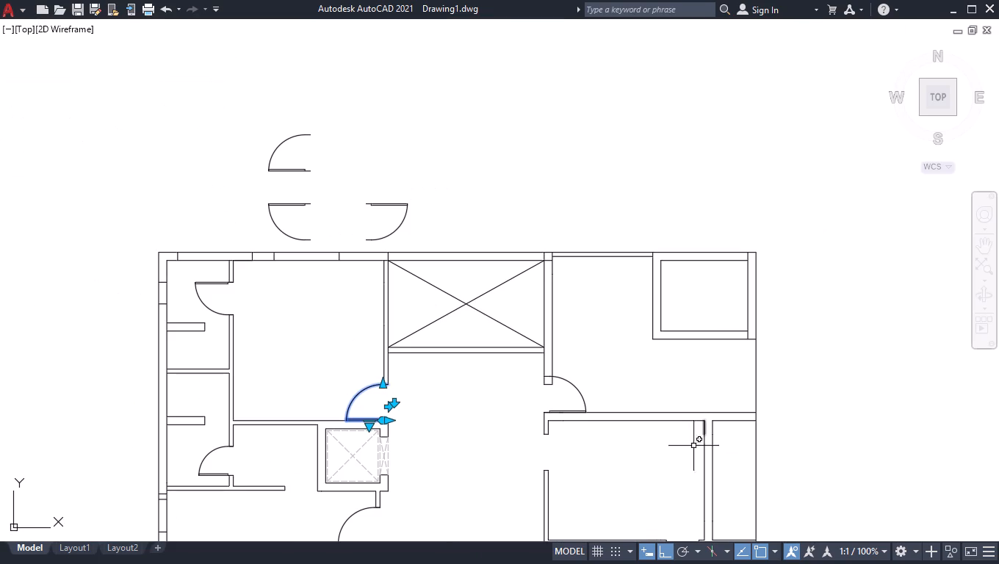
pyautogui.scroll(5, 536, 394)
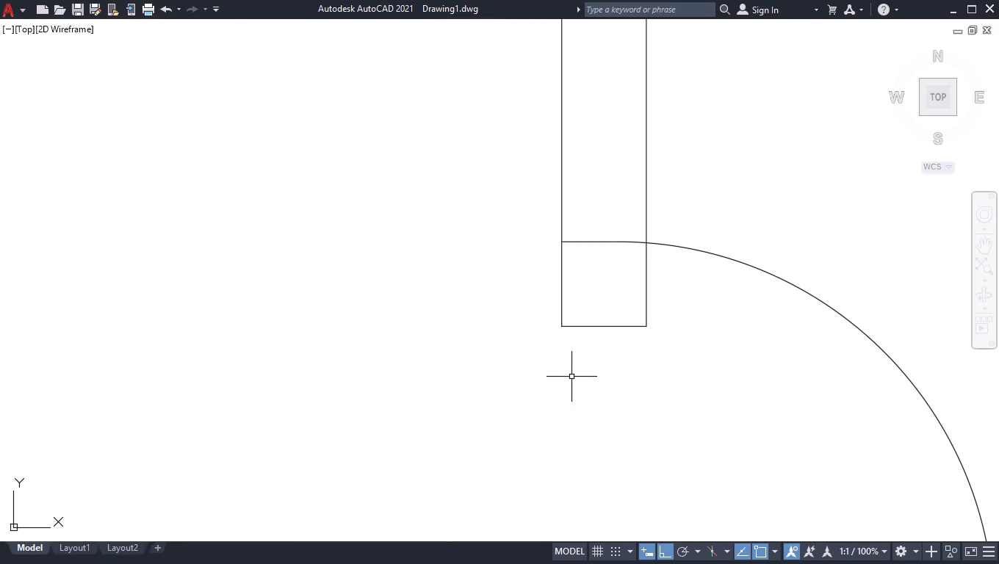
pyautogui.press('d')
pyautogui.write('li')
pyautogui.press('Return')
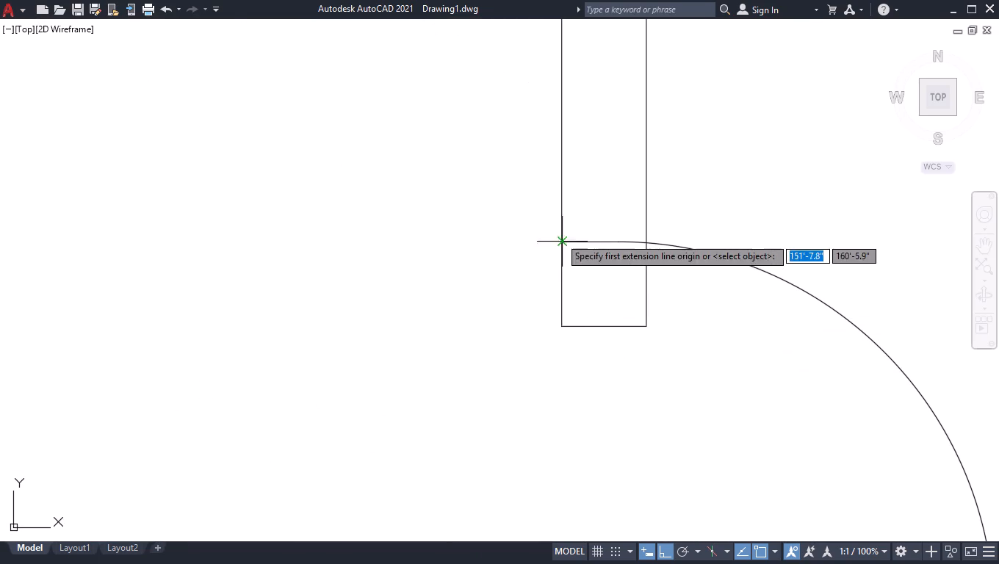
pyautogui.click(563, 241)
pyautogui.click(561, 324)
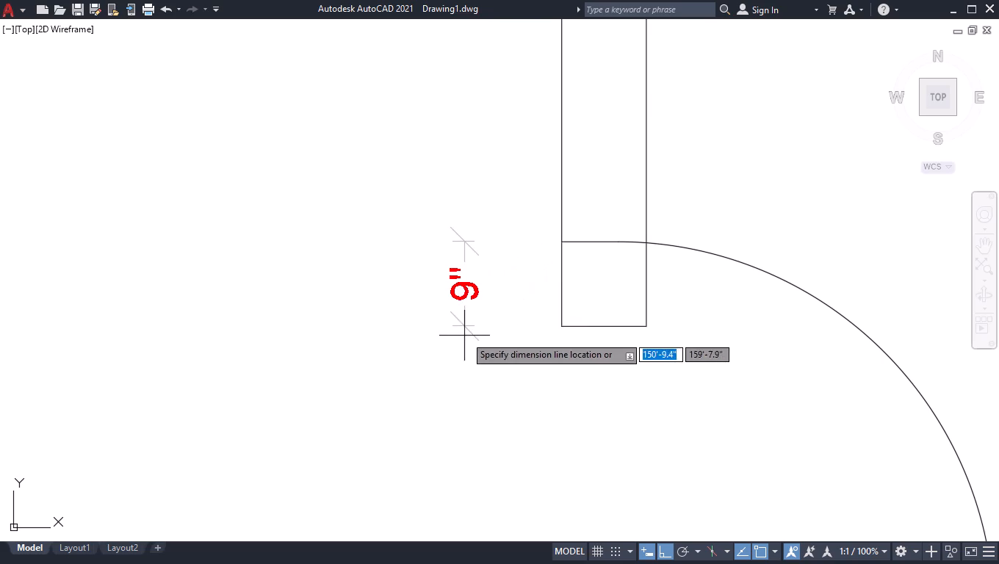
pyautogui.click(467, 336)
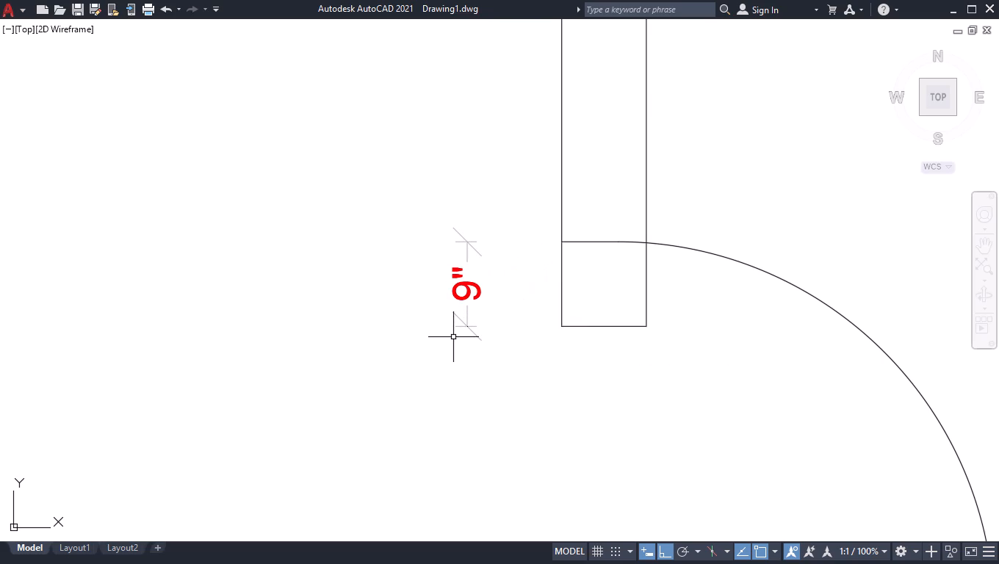
# Reduce the northeast door's opening size to 2'-8" so it nearly meets the wall end above.
pyautogui.scroll(-3, 621, 446)
pyautogui.scroll(-2, 635, 366)
pyautogui.scroll(2, 714, 459)
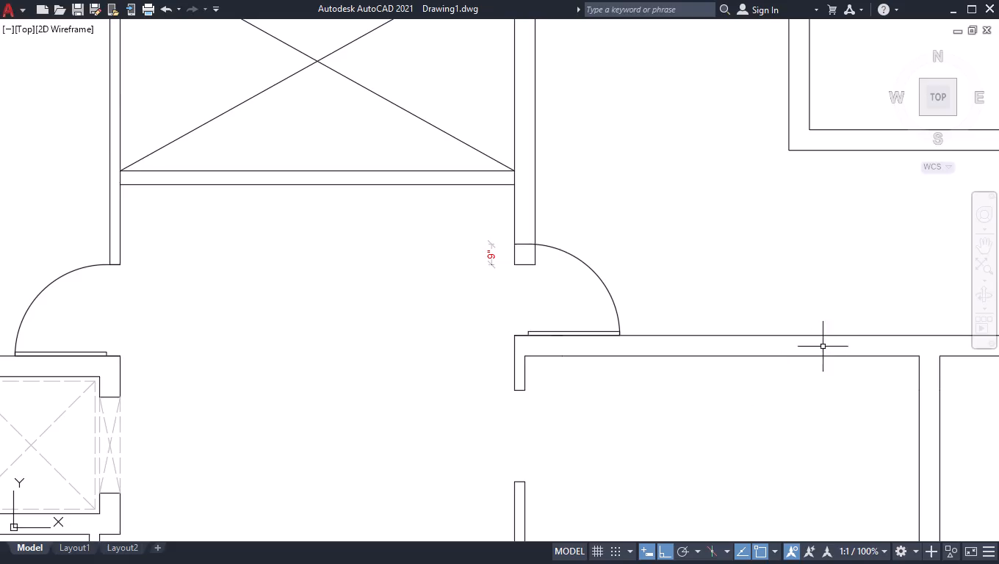
pyautogui.scroll(-3, 756, 386)
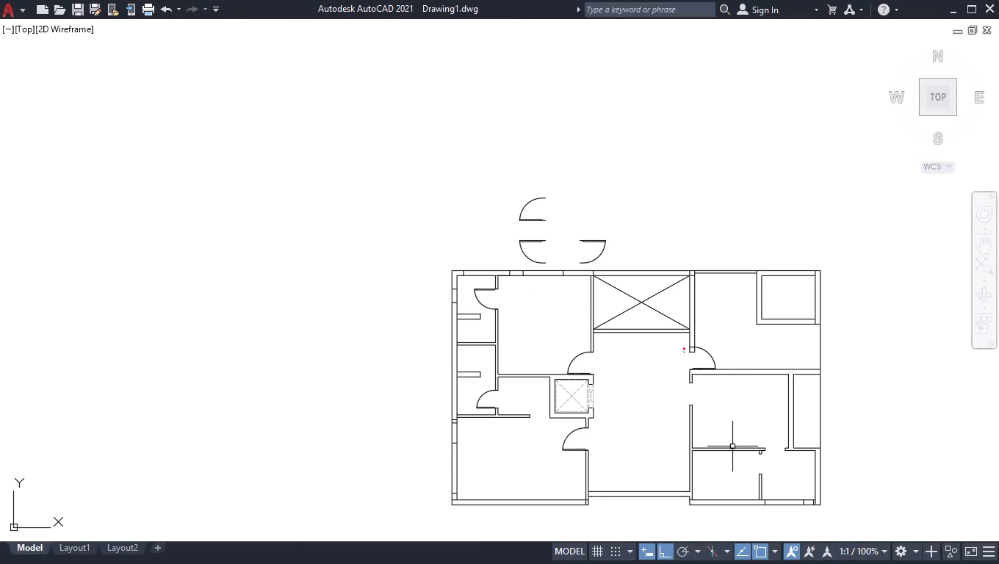
pyautogui.scroll(4, 696, 373)
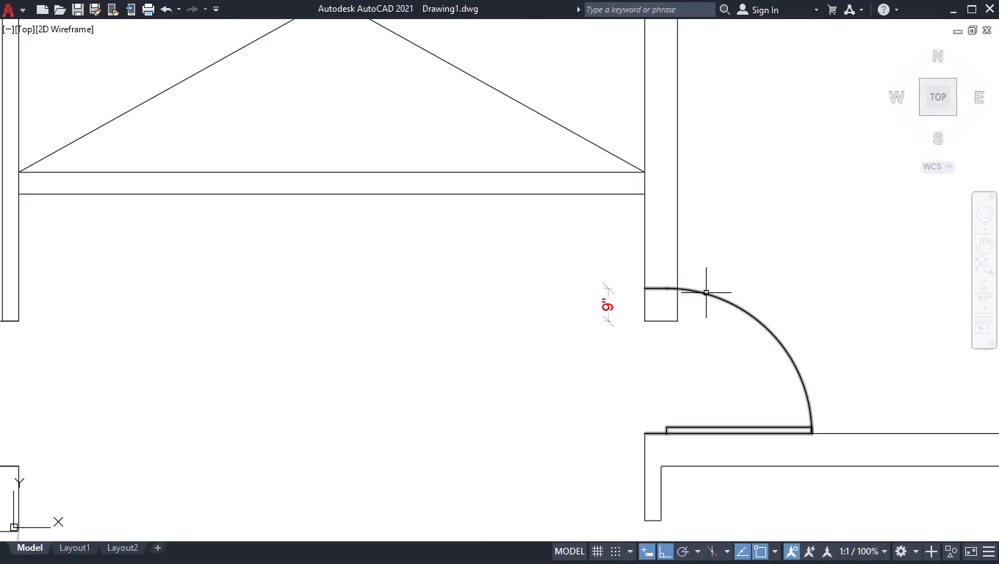
pyautogui.click(706, 292)
pyautogui.click(667, 286)
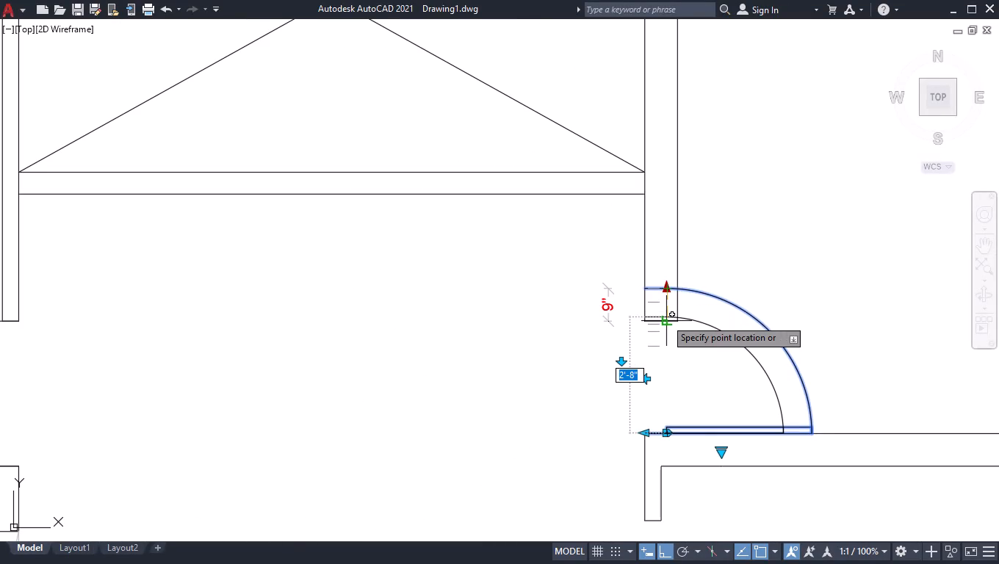
pyautogui.click(666, 319)
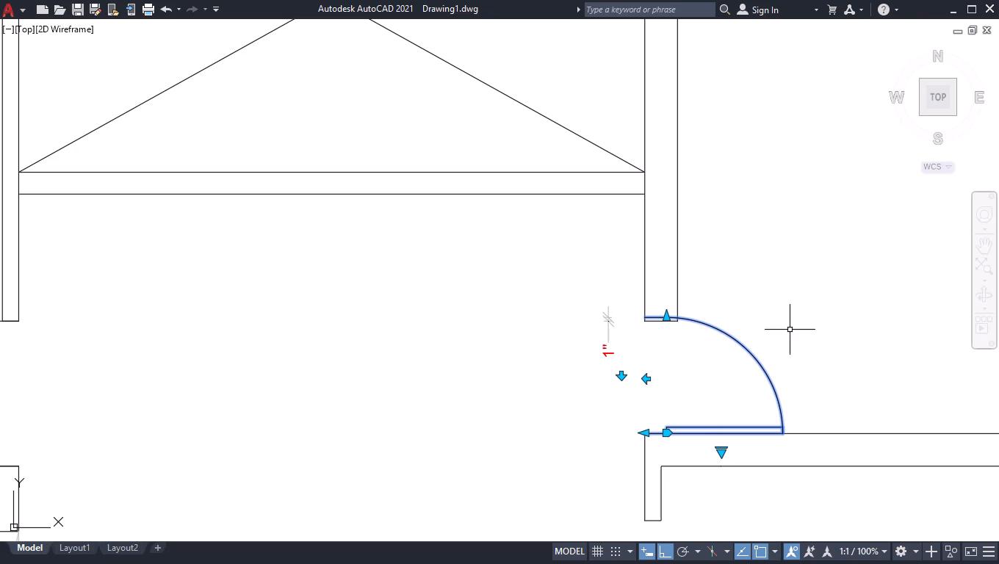
pyautogui.keyDown('shift'); pyautogui.click(760, 341); pyautogui.keyUp('shift')
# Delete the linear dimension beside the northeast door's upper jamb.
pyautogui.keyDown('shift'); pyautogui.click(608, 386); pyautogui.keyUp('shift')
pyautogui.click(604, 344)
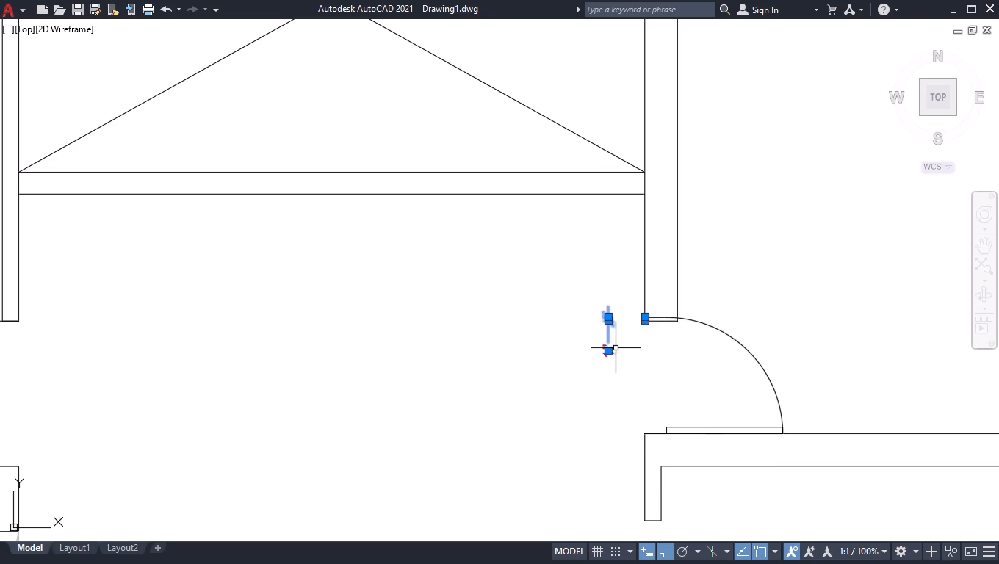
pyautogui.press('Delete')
# Move the wall's end line above the northeast door up onto the door's upper jamb line.
pyautogui.scroll(5, 680, 315)
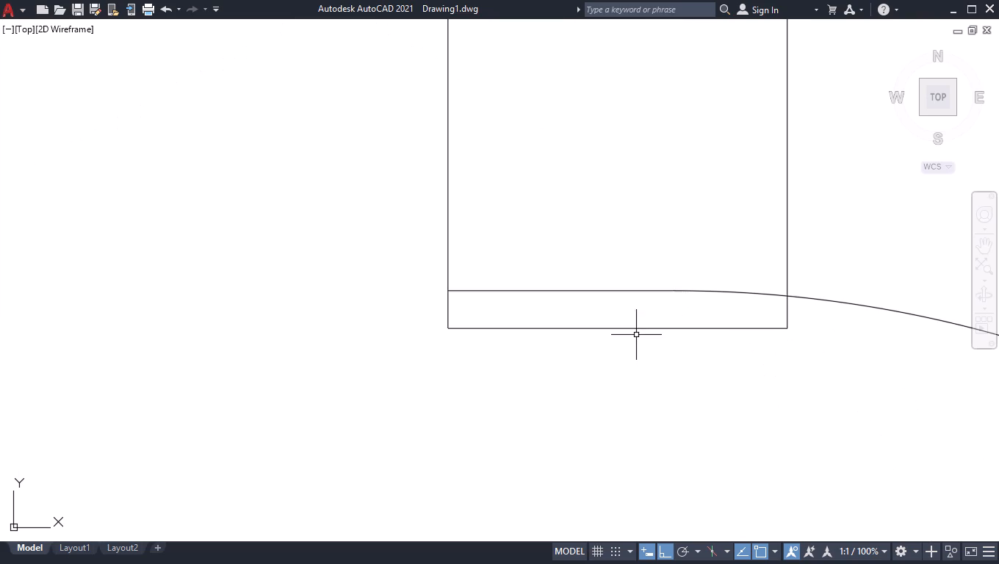
pyautogui.click(635, 330)
pyautogui.click(618, 330)
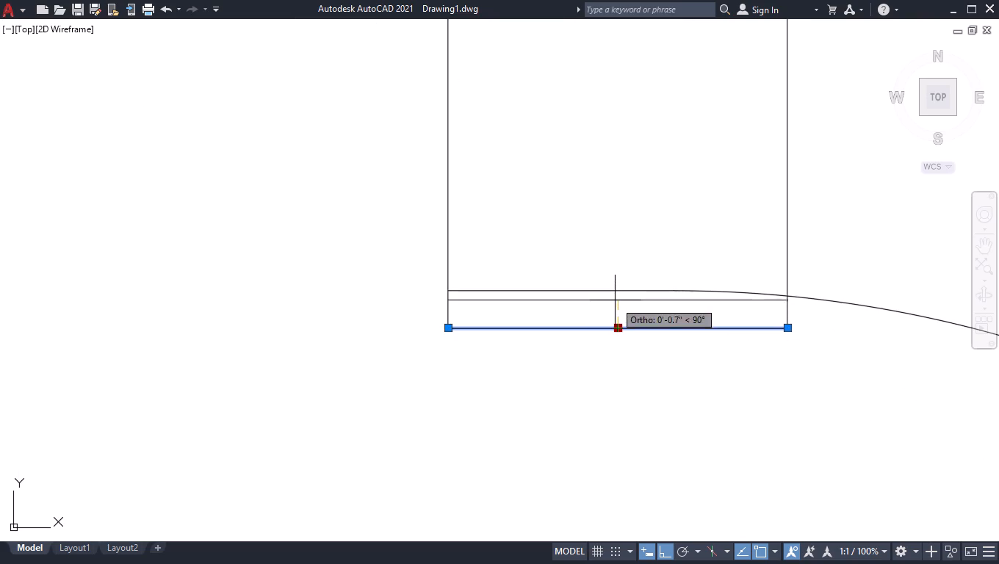
pyautogui.click(616, 293)
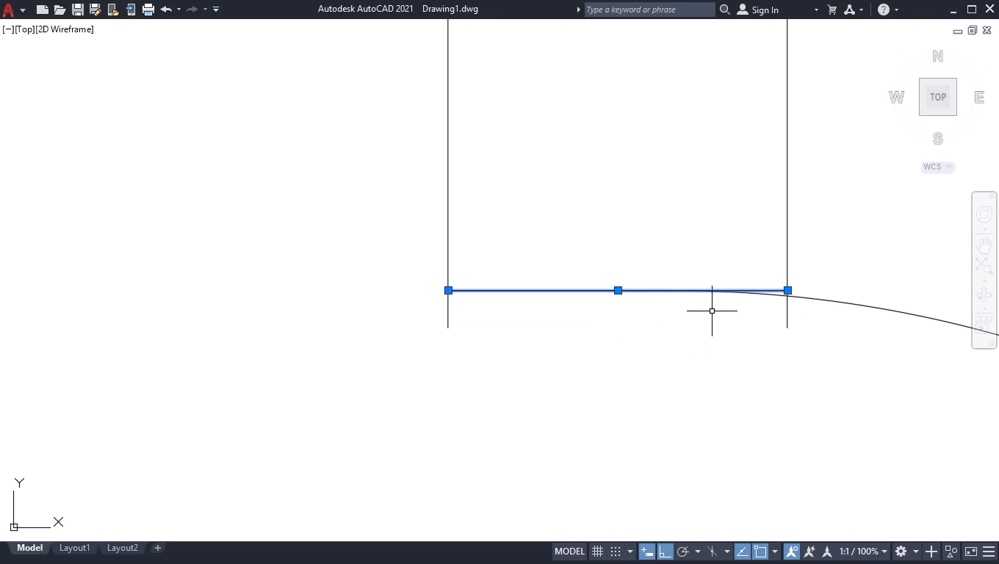
pyautogui.keyDown('shift'); pyautogui.click(699, 253); pyautogui.keyUp('shift')
pyautogui.keyDown('shift'); pyautogui.click(600, 292); pyautogui.keyUp('shift')
# Trim the two wall lines that project below the relocated wall end at the northeast door.
pyautogui.press('t')
pyautogui.press('r')
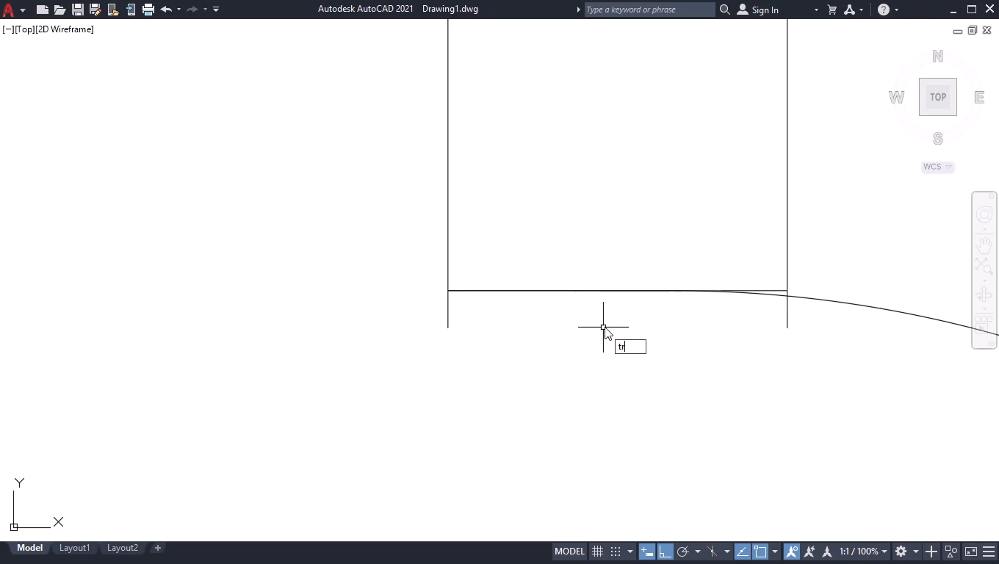
pyautogui.press('Return')
pyautogui.click(787, 311)
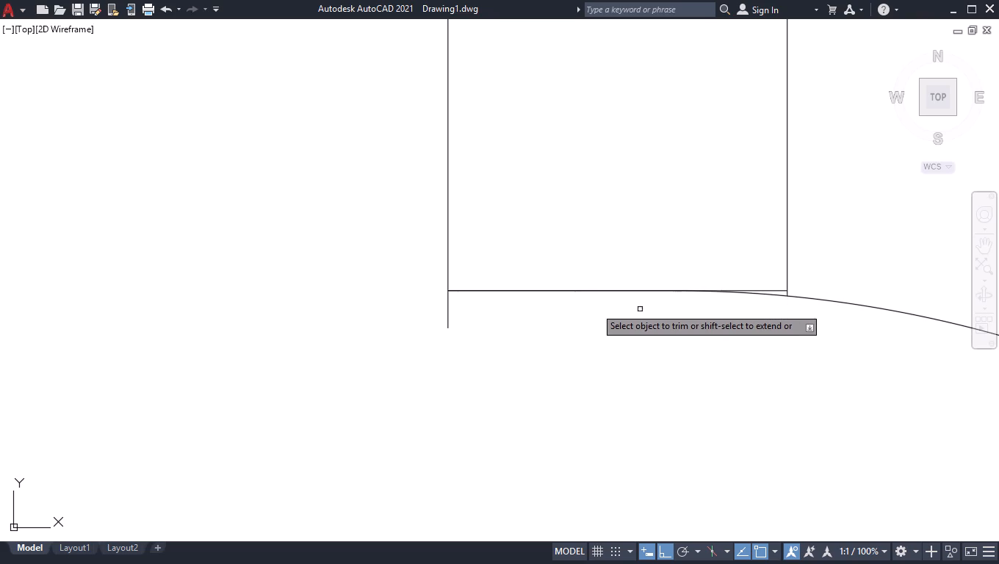
pyautogui.click(441, 304)
pyautogui.click(456, 304)
pyautogui.press('Return')
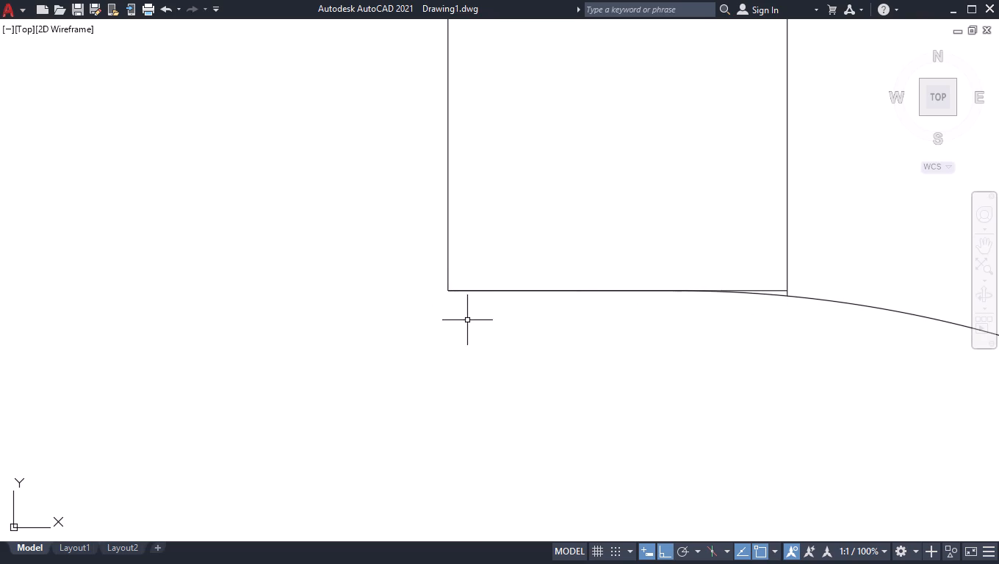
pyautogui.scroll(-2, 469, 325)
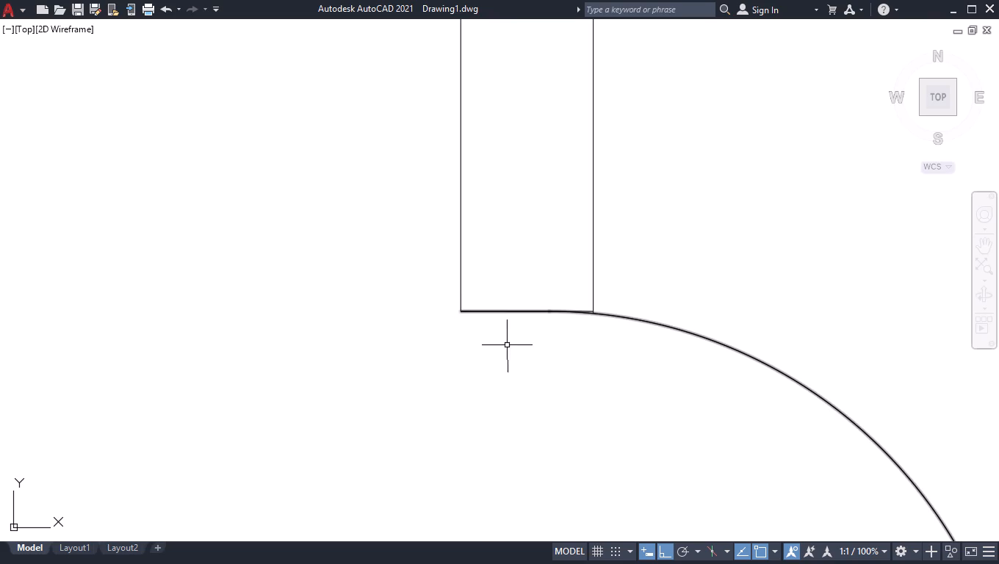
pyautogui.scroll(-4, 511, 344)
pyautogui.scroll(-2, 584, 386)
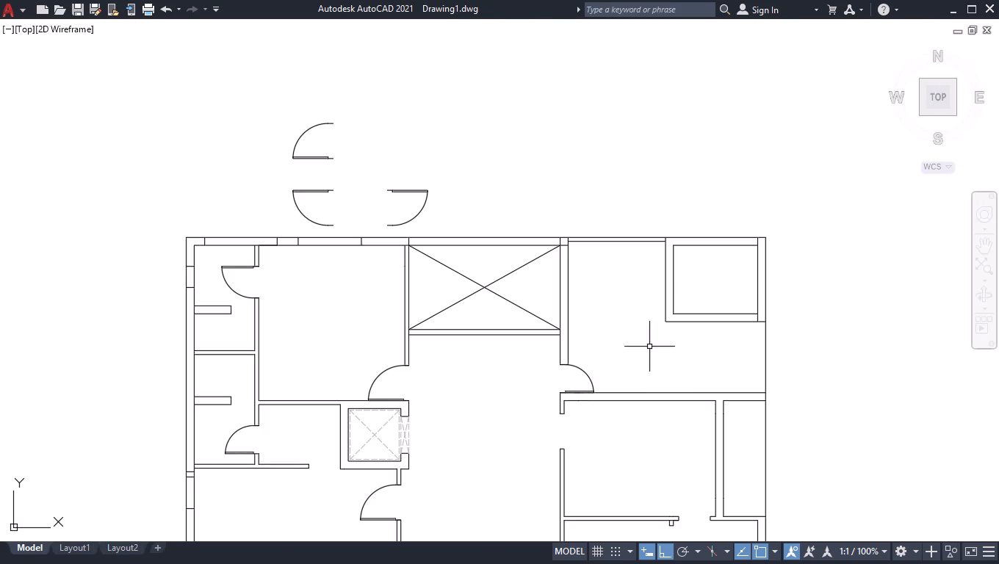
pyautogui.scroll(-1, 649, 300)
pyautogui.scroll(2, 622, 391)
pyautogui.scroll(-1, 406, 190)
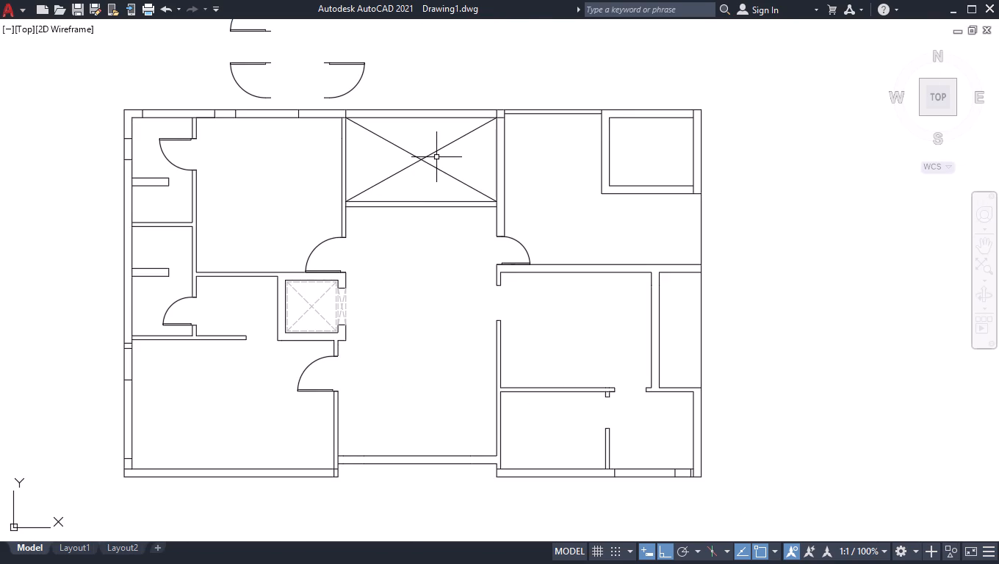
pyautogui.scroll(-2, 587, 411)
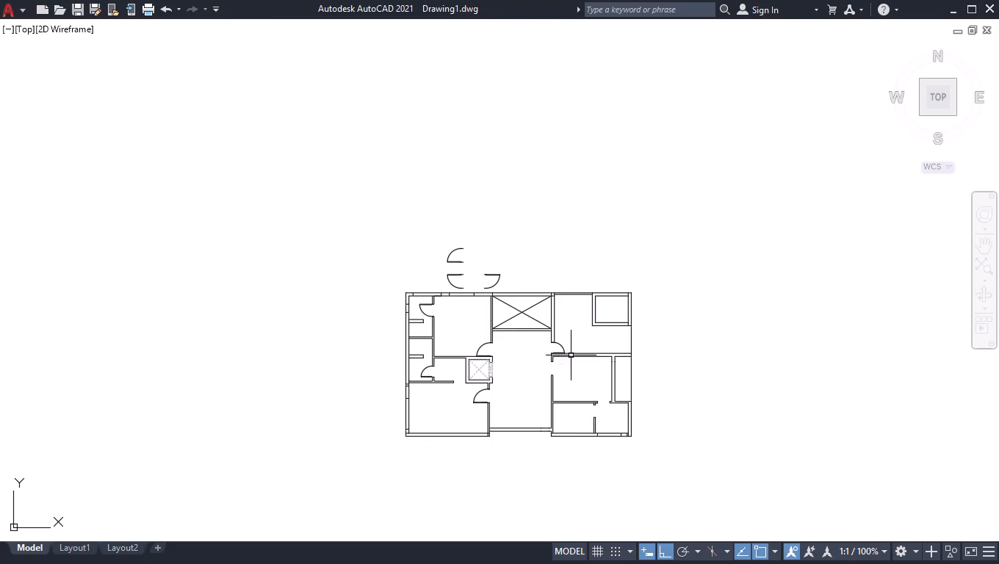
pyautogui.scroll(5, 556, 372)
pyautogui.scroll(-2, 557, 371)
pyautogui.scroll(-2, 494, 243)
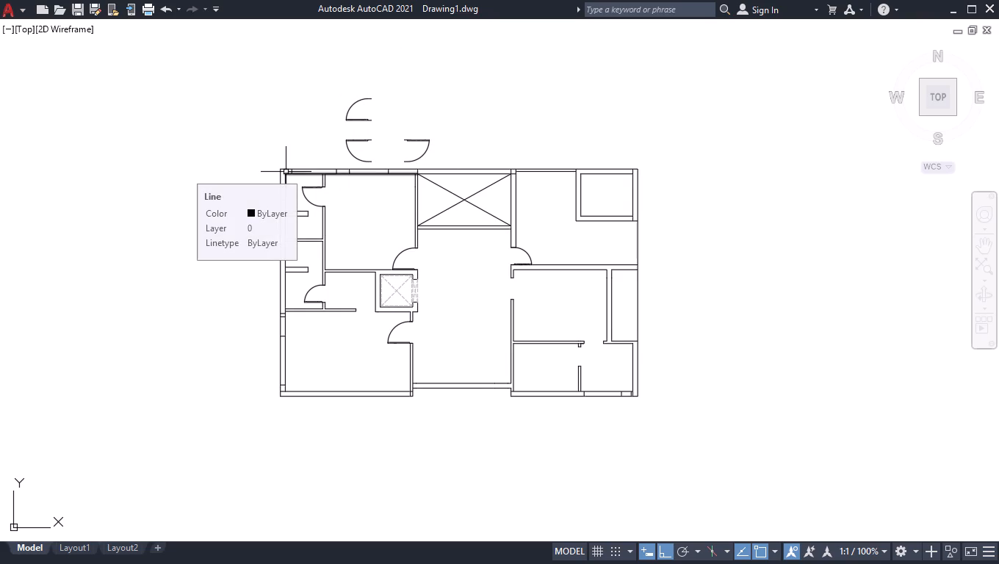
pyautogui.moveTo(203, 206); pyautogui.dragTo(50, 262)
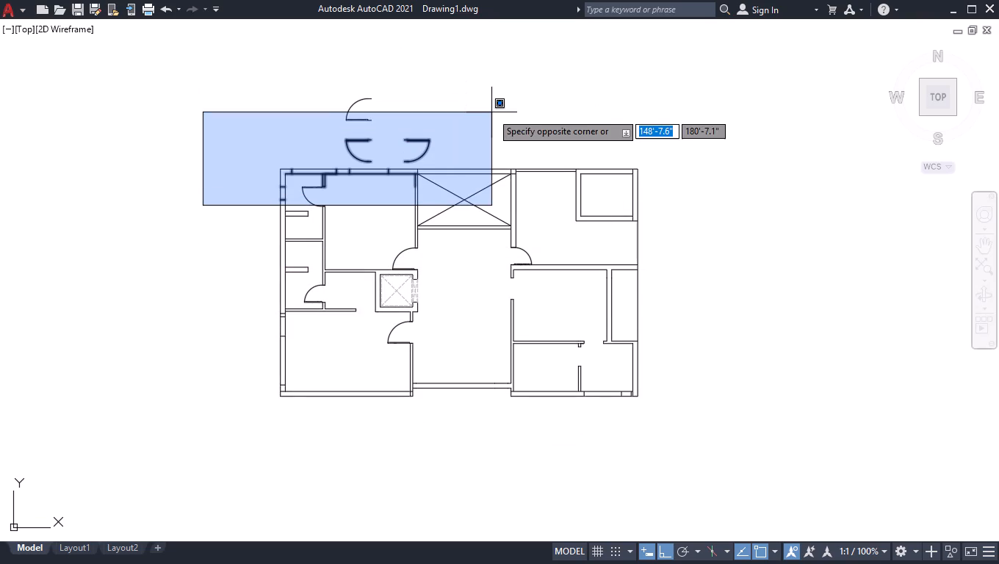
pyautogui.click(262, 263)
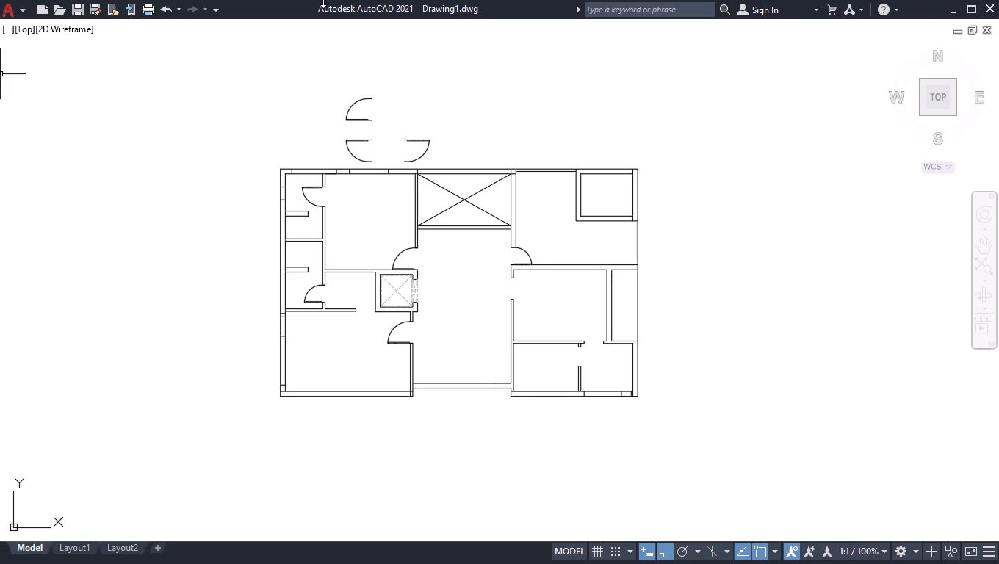
# Move the east-swinging spare door above the plan into the corridor's east wall opening just below the northeast door, snapping to the upper wall end.
pyautogui.scroll(2, 390, 150)
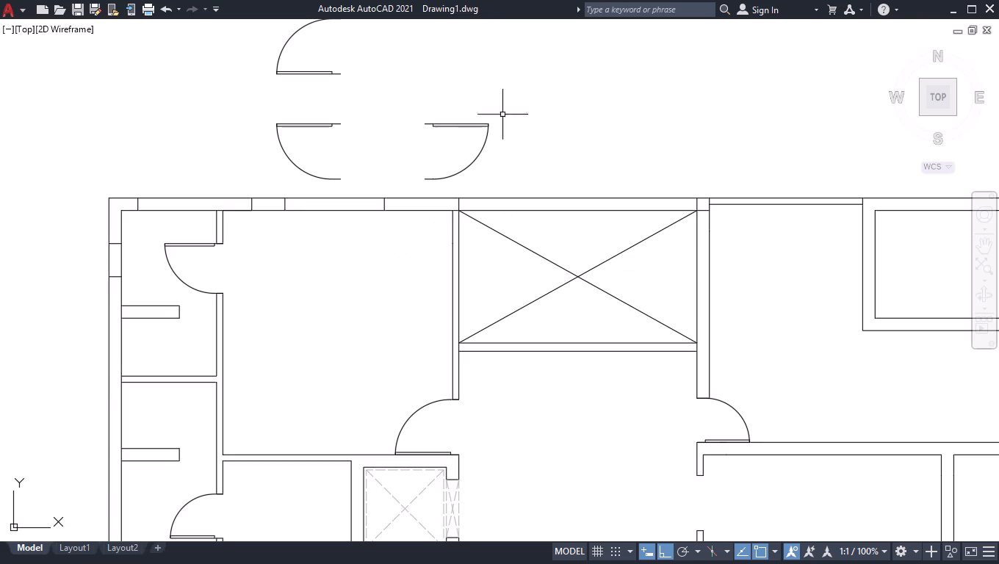
pyautogui.click(550, 82)
pyautogui.click(421, 129)
pyautogui.press('m')
pyautogui.press('o')
pyautogui.press('v')
pyautogui.press('Return')
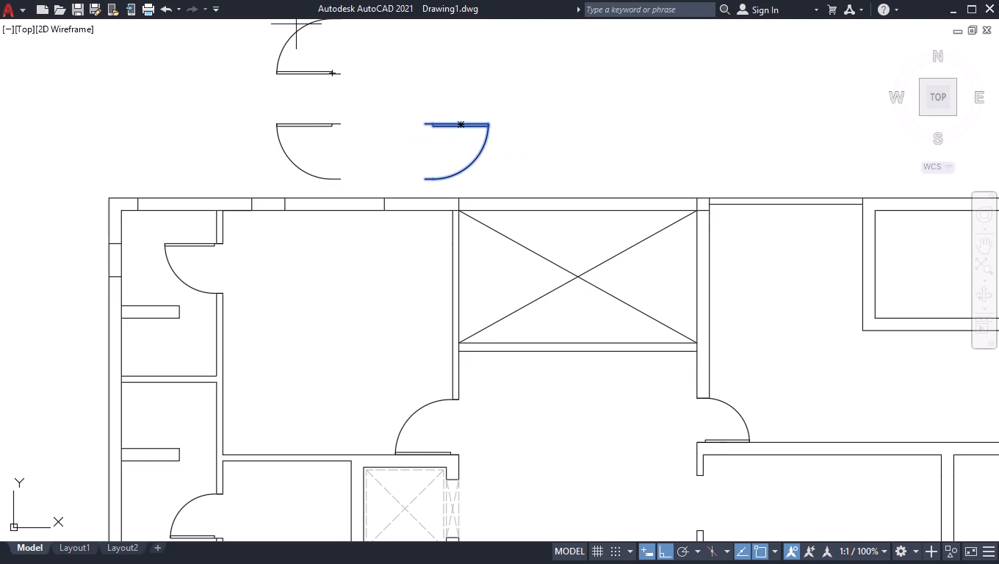
pyautogui.click(427, 125)
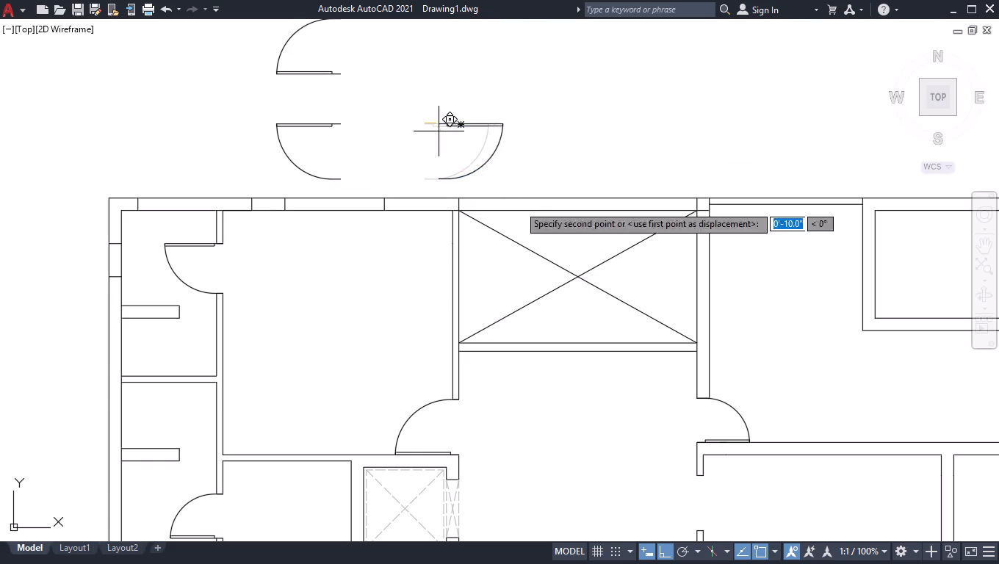
pyautogui.scroll(-3, 535, 236)
pyautogui.scroll(4, 569, 320)
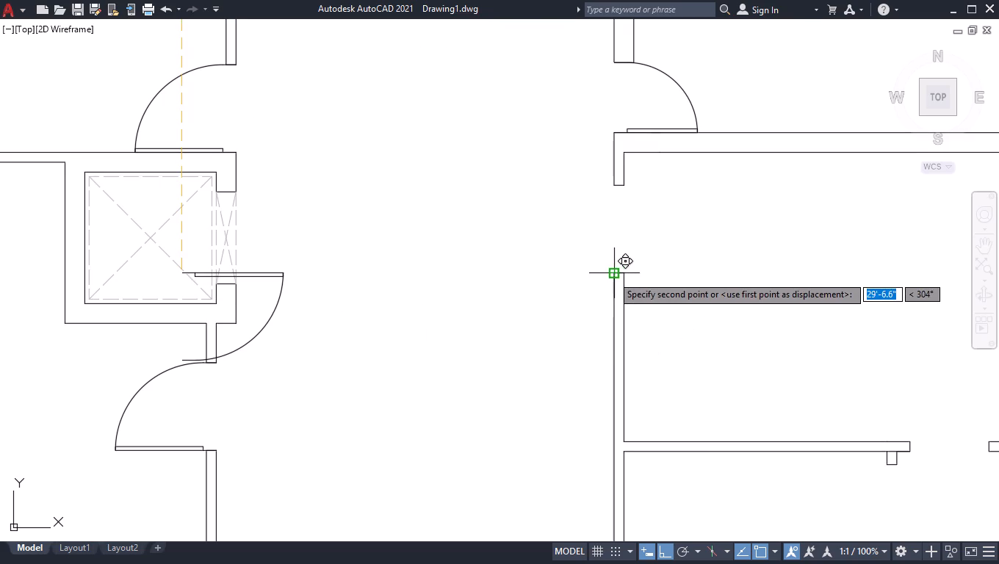
pyautogui.click(616, 186)
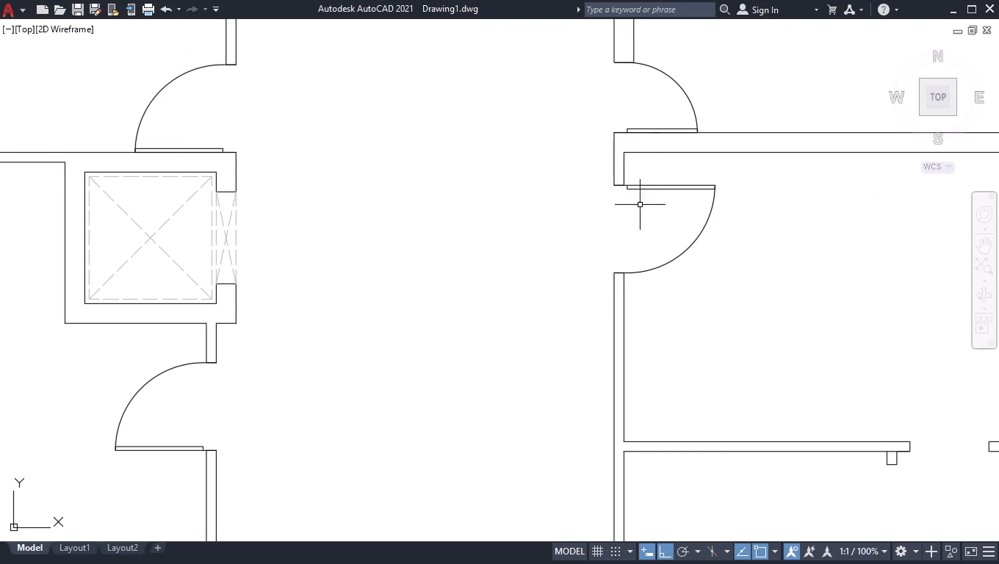
# Reduce the opening of the lower spare door above the plan by one preset size.
pyautogui.scroll(-3, 646, 257)
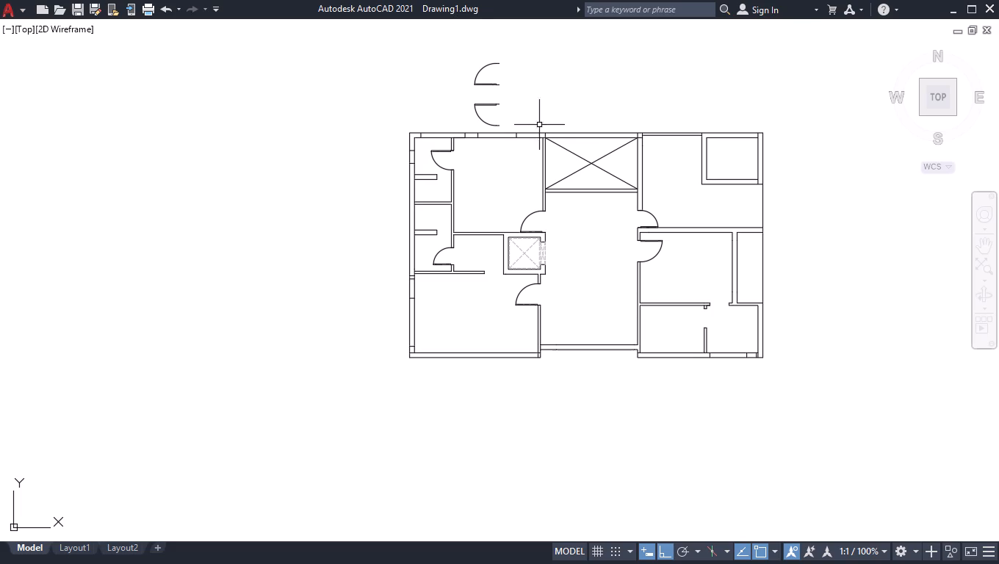
pyautogui.scroll(2, 486, 85)
pyautogui.click(496, 131)
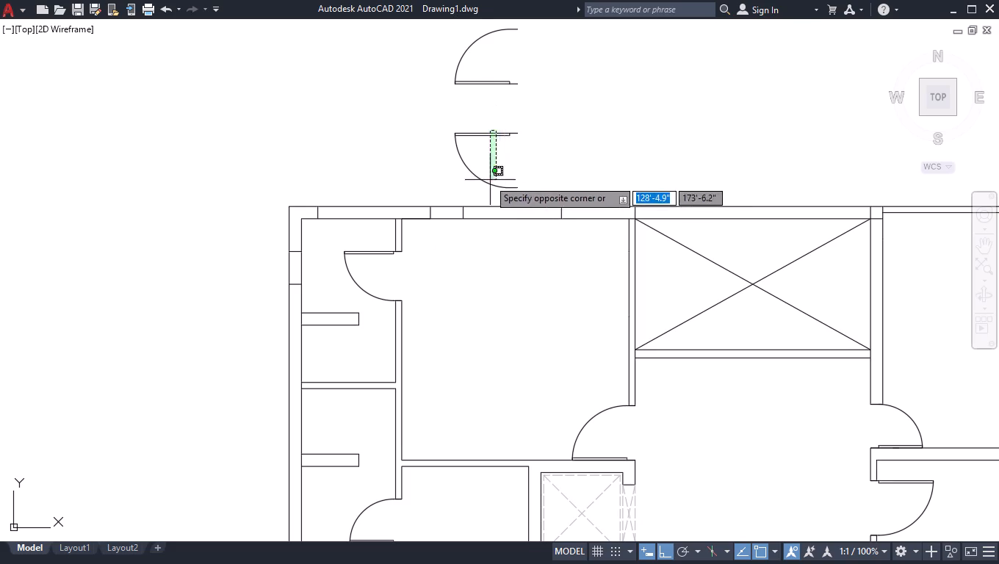
pyautogui.click(481, 177)
pyautogui.scroll(4, 494, 187)
pyautogui.click(590, 197)
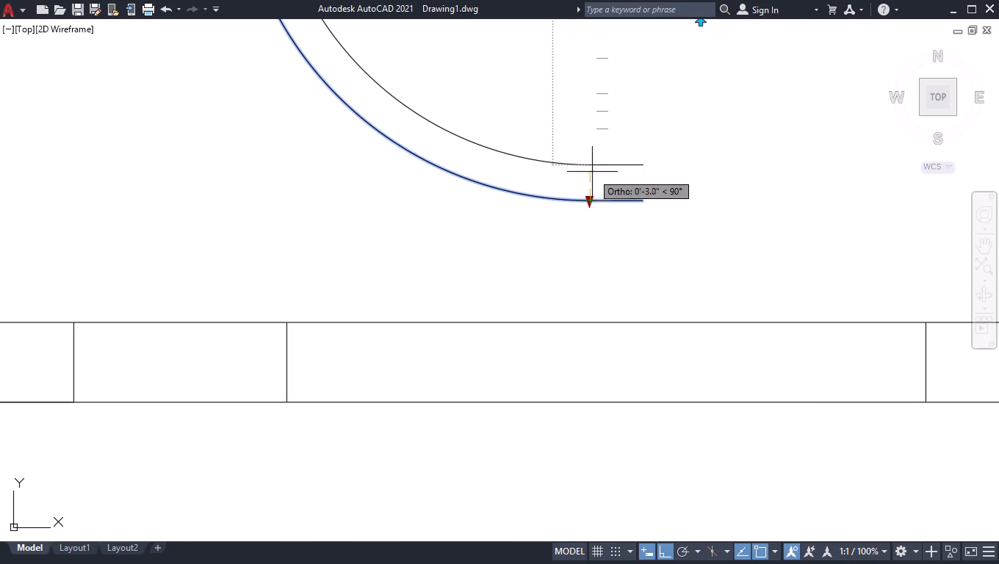
pyautogui.click(591, 159)
# Move the reduced spare door into the southeast partition opening, snapping its upper jamb to the corner of the short wall stub.
pyautogui.scroll(-3, 610, 186)
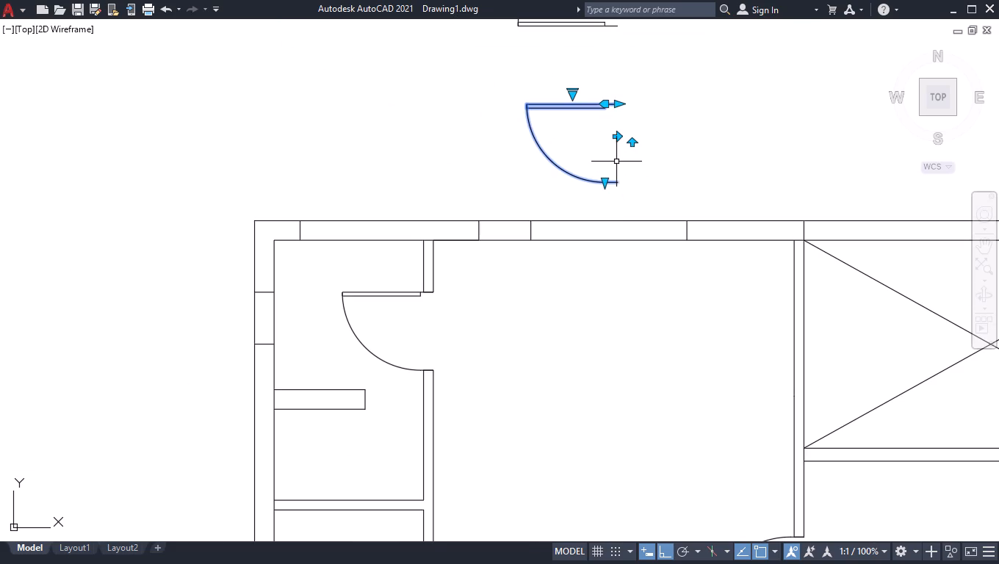
pyautogui.write('mov')
pyautogui.press('Return')
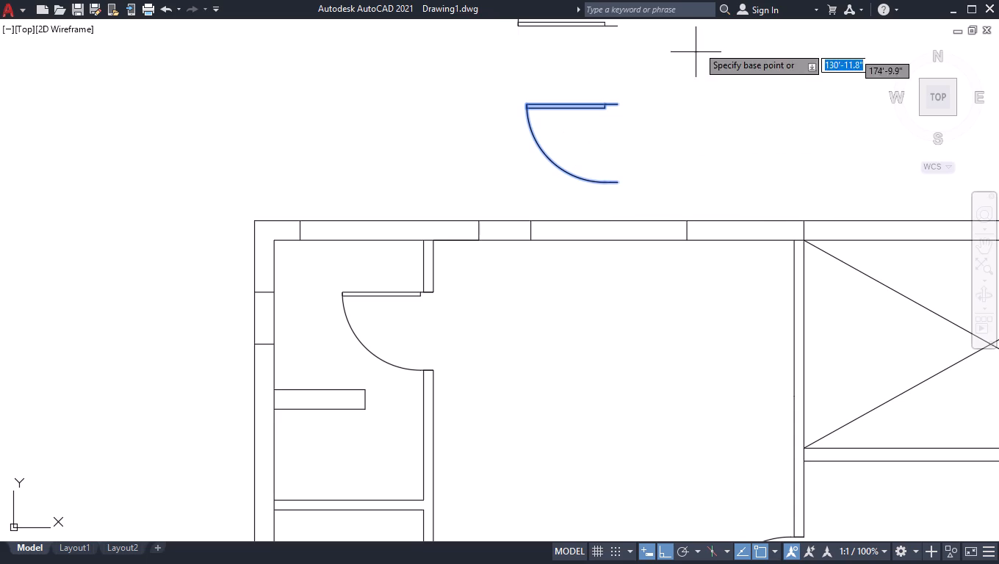
pyautogui.click(621, 106)
pyautogui.scroll(-2, 578, 184)
pyautogui.scroll(-1, 847, 399)
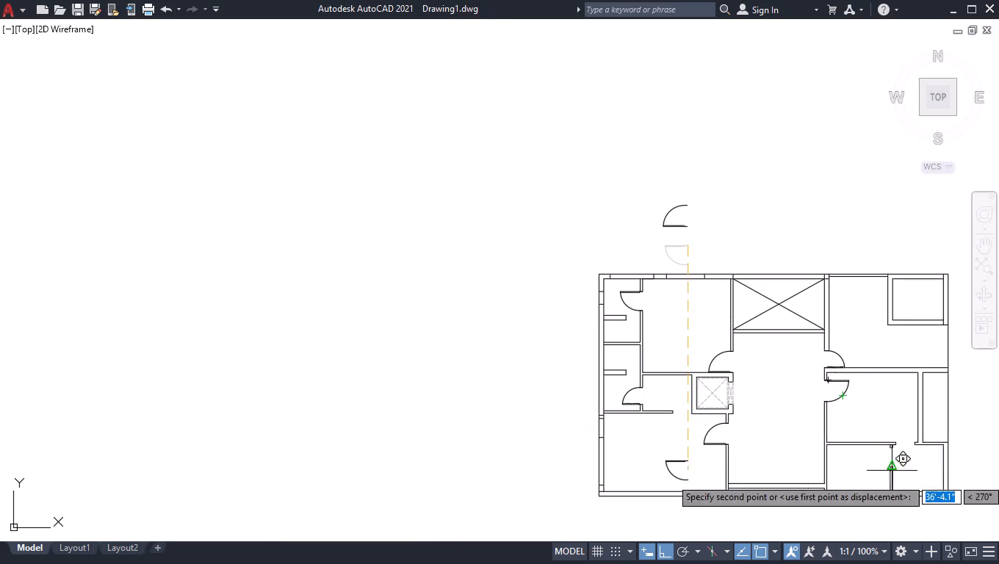
pyautogui.scroll(4, 910, 469)
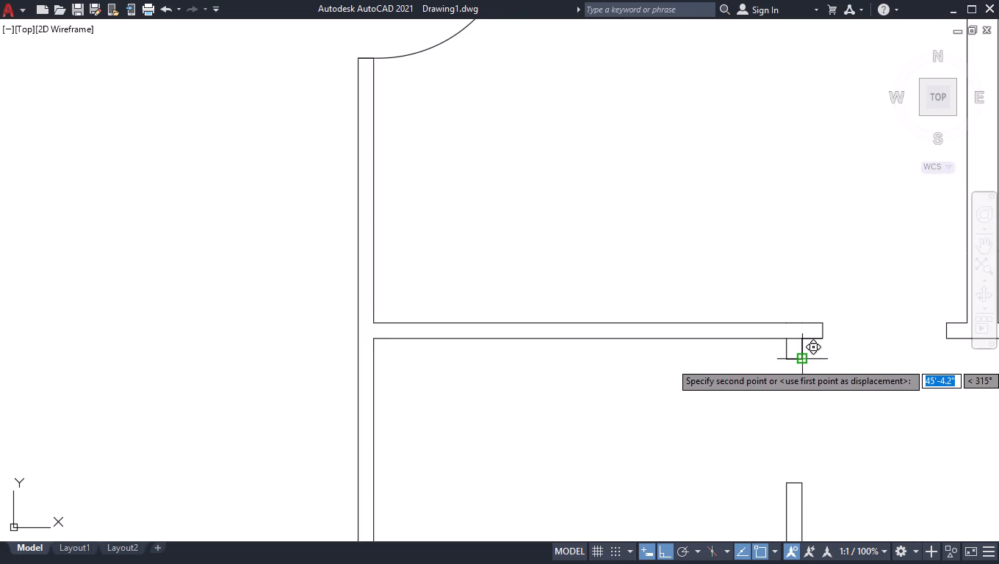
pyautogui.click(804, 362)
# Delete the last spare door above the plan.
pyautogui.scroll(-3, 727, 388)
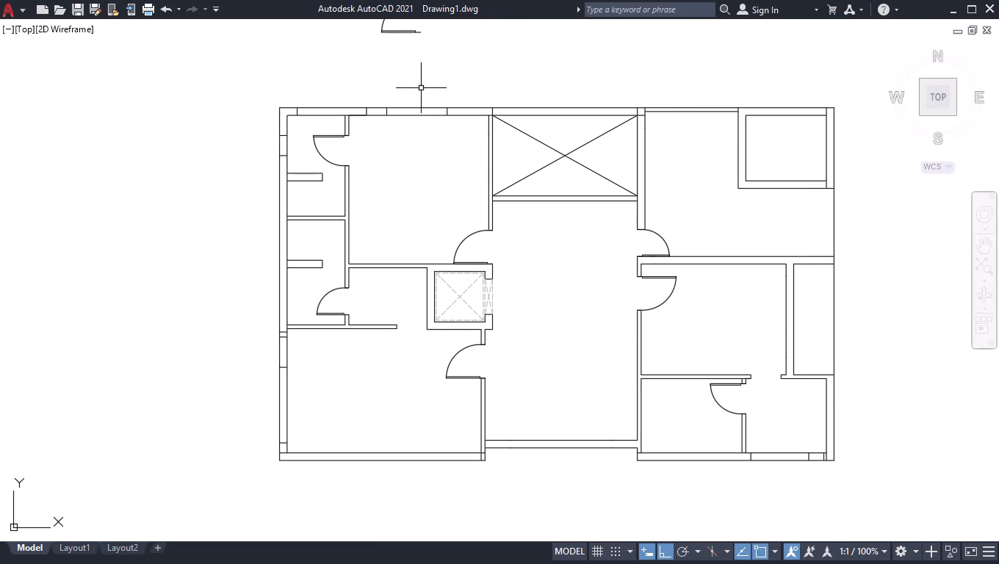
pyautogui.click(400, 33)
pyautogui.press('Delete')
# Trim the east exterior wall line between the northeast boxed shaft and the horizontal wall below it.
pyautogui.scroll(-1, 415, 157)
pyautogui.scroll(1, 420, 150)
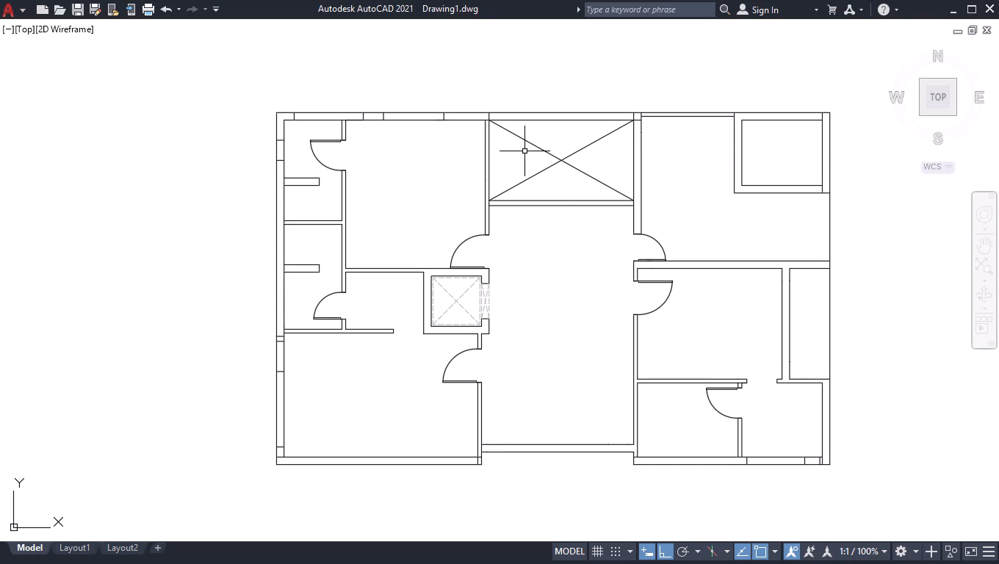
pyautogui.scroll(3, 934, 244)
pyautogui.scroll(-1, 571, 156)
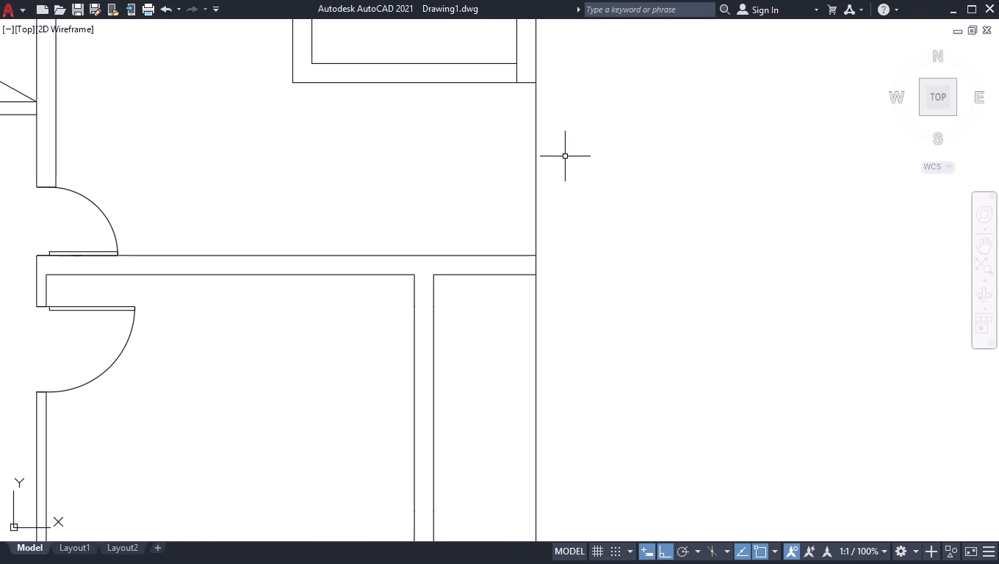
pyautogui.write('tr')
pyautogui.press('Return')
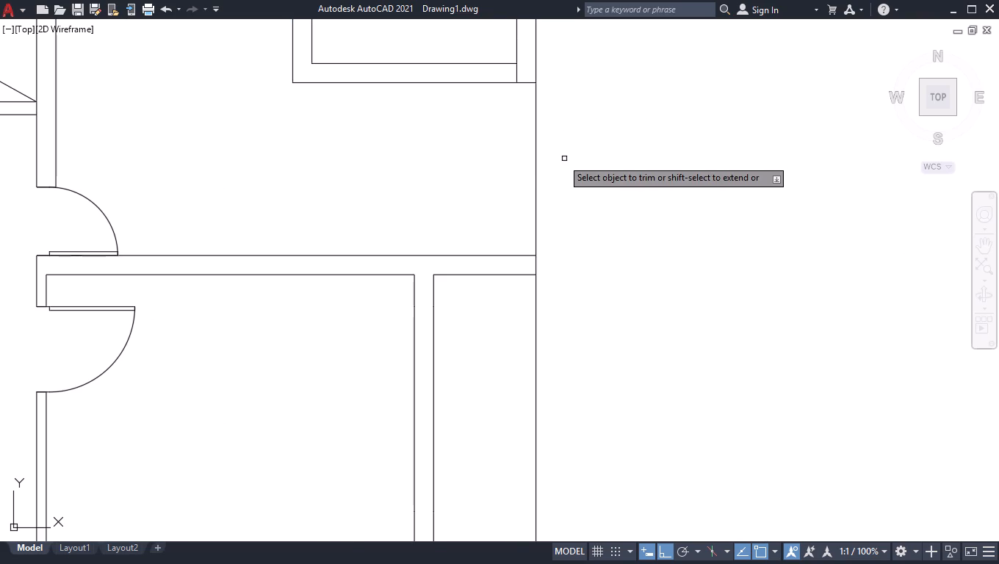
pyautogui.moveTo(511, 163); pyautogui.dragTo(522, 163)
pyautogui.click(561, 162)
pyautogui.press('Return')
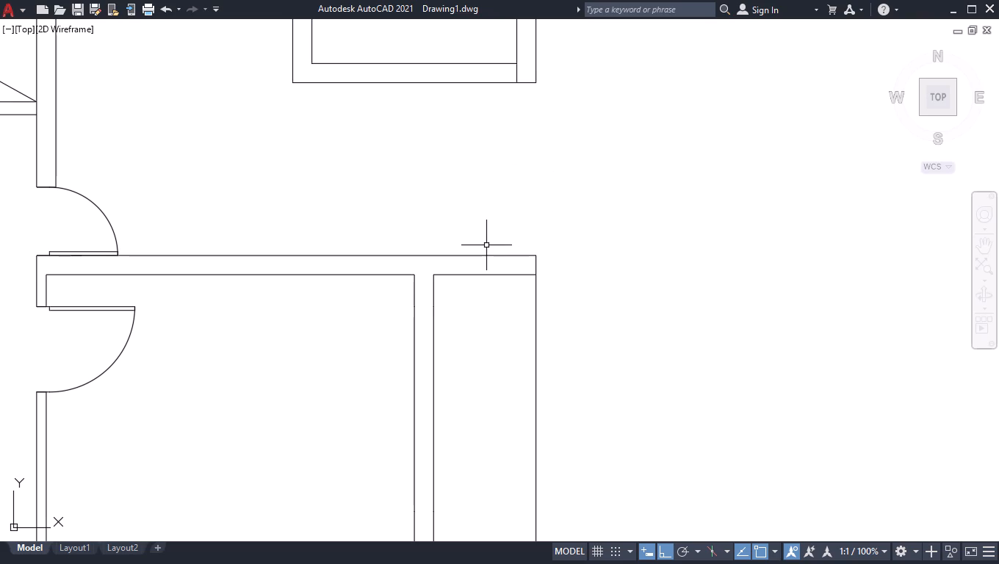
# Enlarge the northeast door's opening size to 3'-4".
pyautogui.scroll(-2, 494, 232)
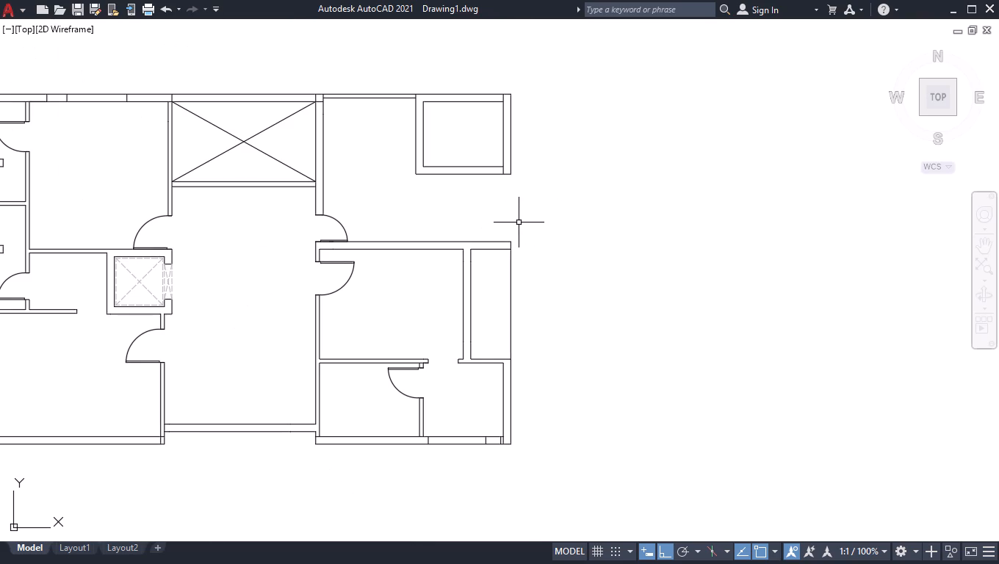
pyautogui.scroll(2, 83, 234)
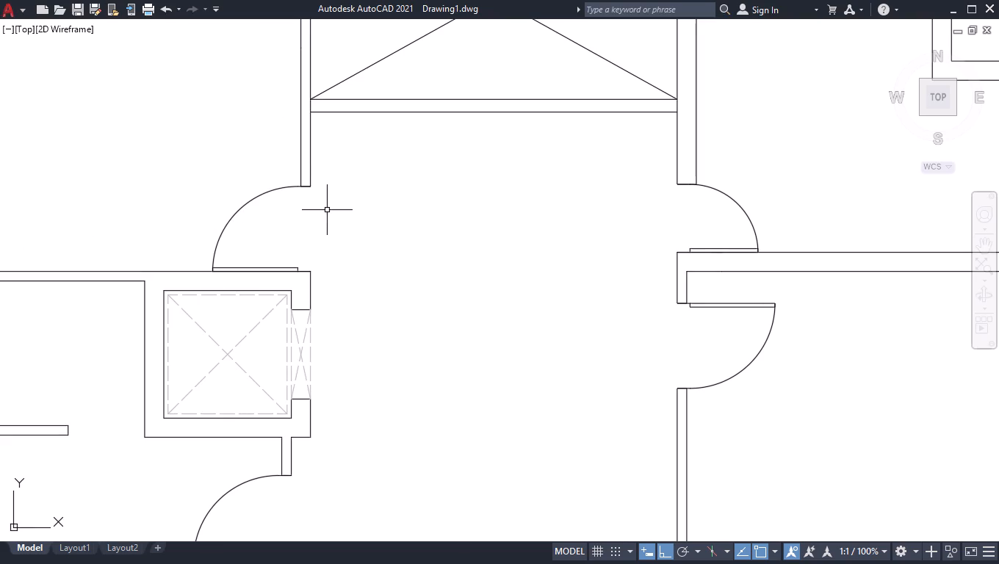
pyautogui.click(702, 183)
pyautogui.scroll(2, 707, 199)
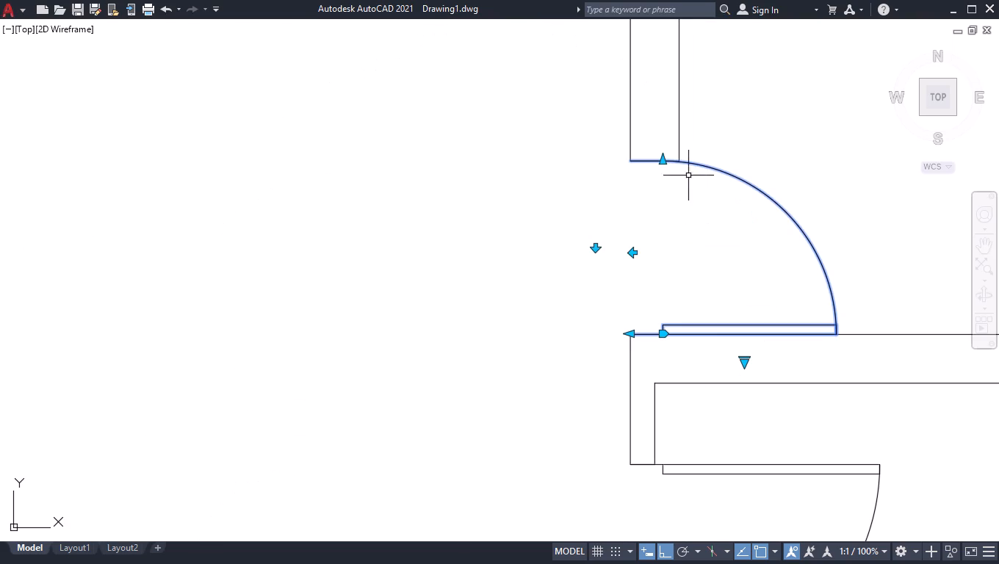
pyautogui.click(663, 163)
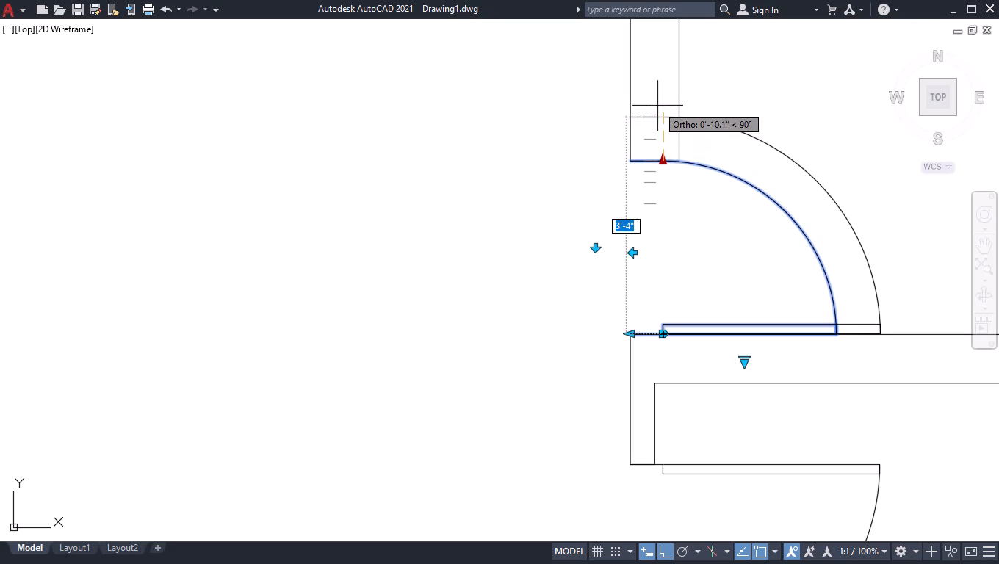
pyautogui.click(654, 86)
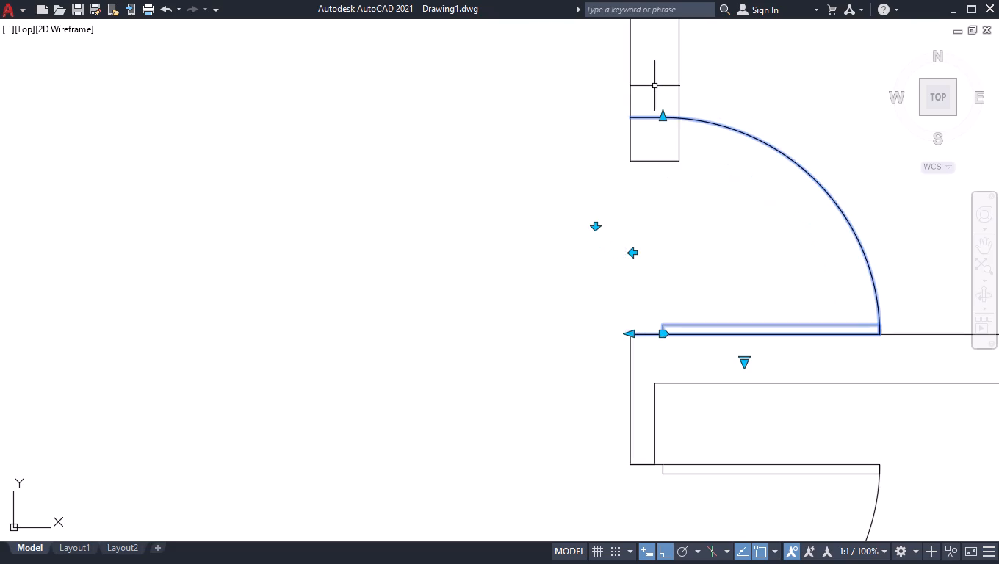
pyautogui.keyDown('shift'); pyautogui.click(815, 107); pyautogui.keyUp('shift')
pyautogui.keyDown('shift'); pyautogui.click(692, 200); pyautogui.keyUp('shift')
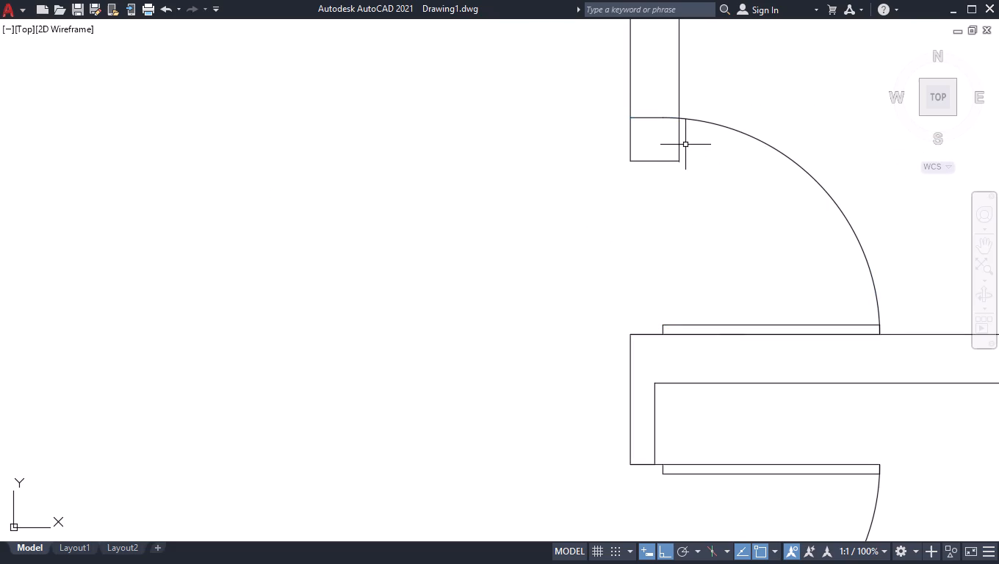
# Move the wall's end line above the northeast door up onto the enlarged door's upper jamb line.
pyautogui.scroll(1, 652, 123)
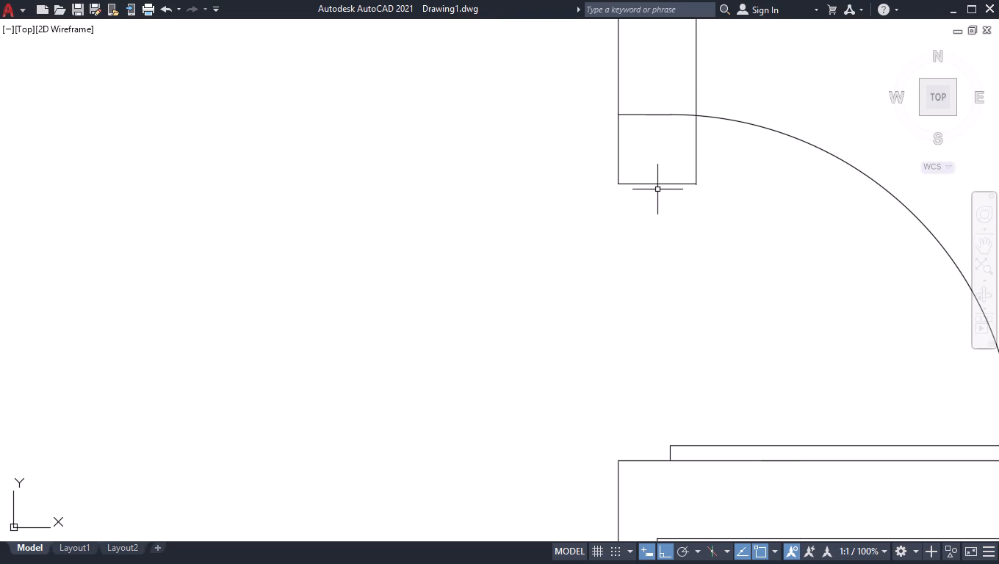
pyautogui.click(658, 182)
pyautogui.moveTo(660, 181); pyautogui.dragTo(657, 168)
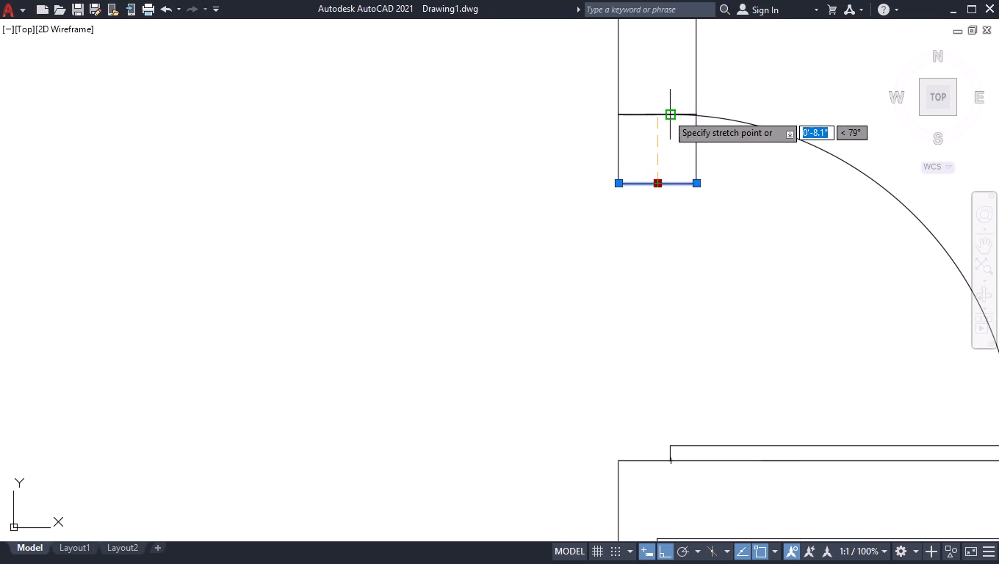
pyautogui.click(656, 115)
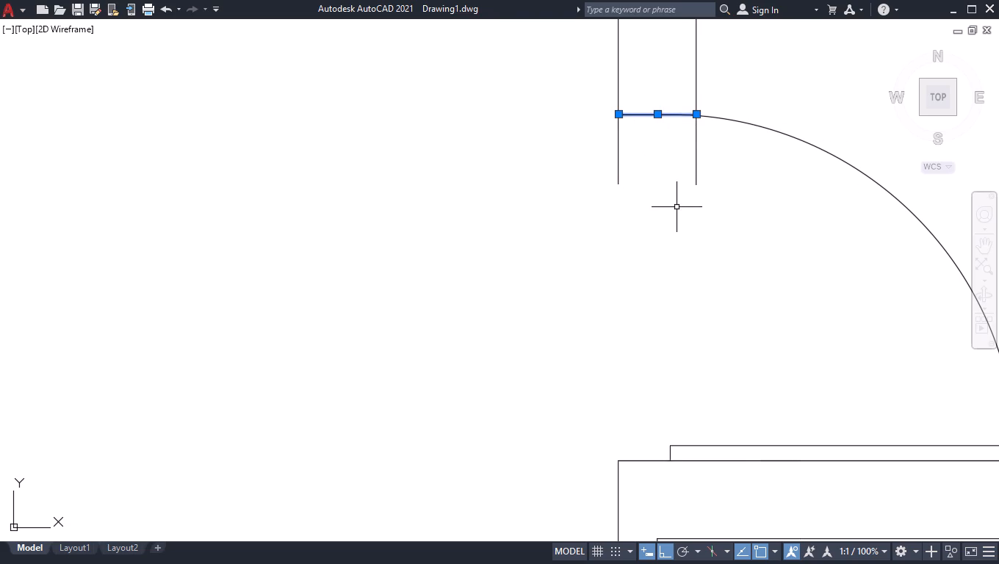
# Trim the two wall lines projecting below the relocated wall end at the northeast door.
pyautogui.write('tr')
pyautogui.press('Return')
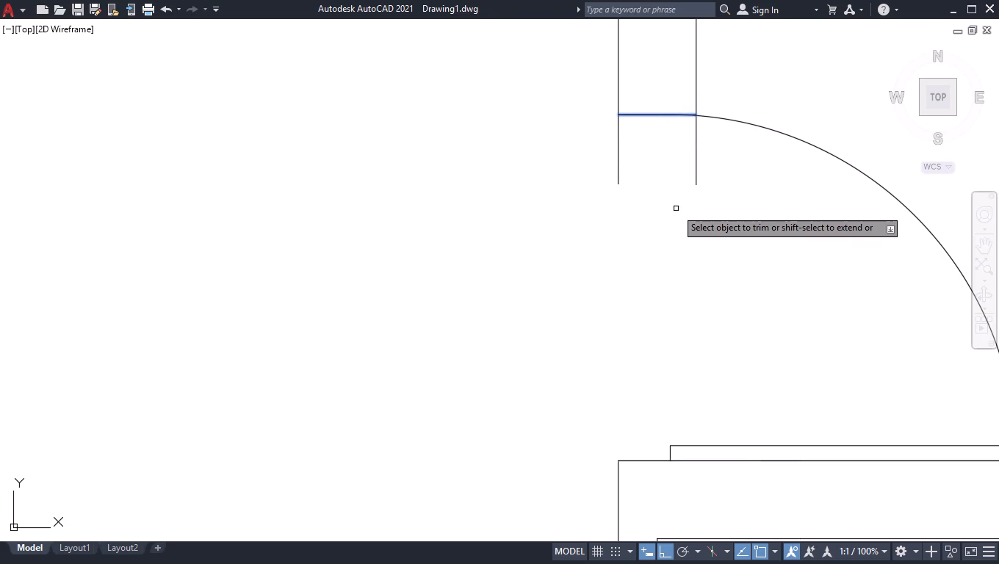
pyautogui.click(704, 151)
pyautogui.click(607, 142)
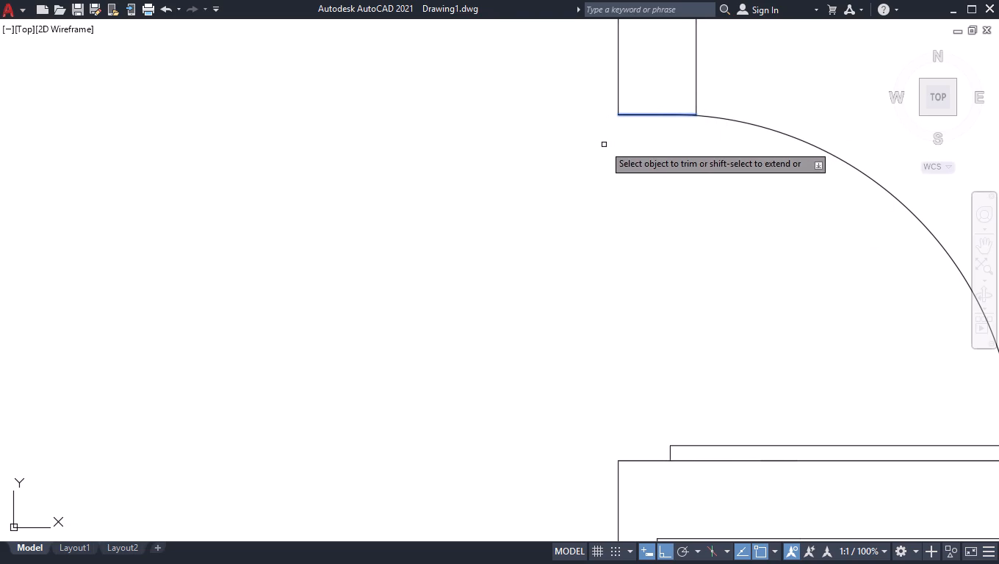
pyautogui.press('Return')
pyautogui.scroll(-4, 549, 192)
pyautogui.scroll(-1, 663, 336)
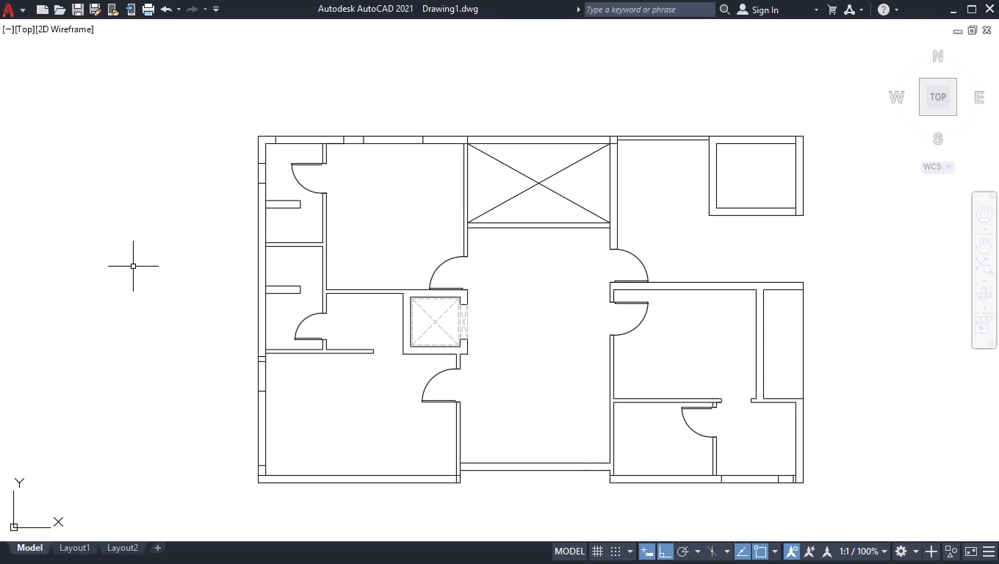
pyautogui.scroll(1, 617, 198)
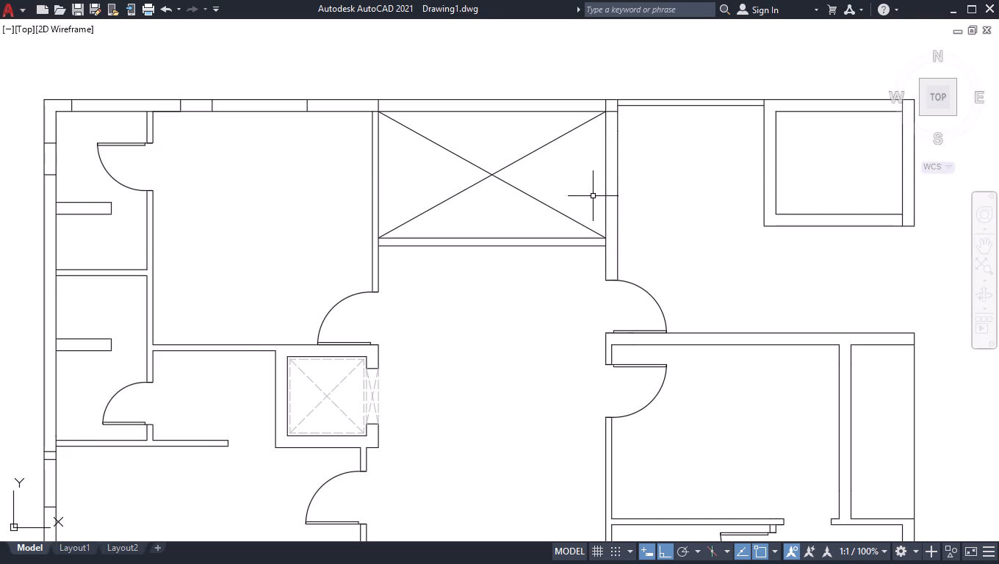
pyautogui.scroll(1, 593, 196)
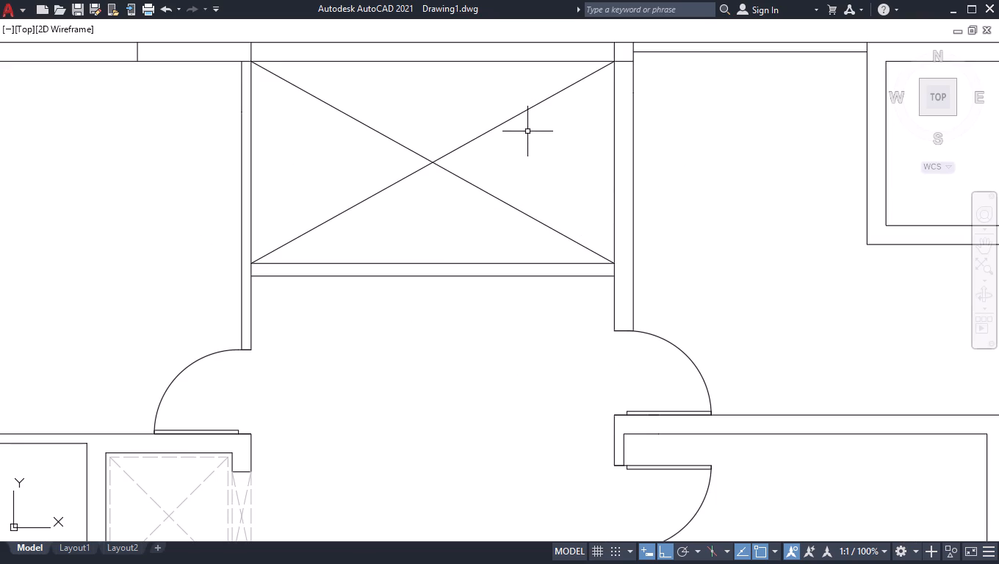
# Set the two crossing diagonals of the boxed opening at the north wall to the ACAD_ISO02 dashed linetype and red colour.
pyautogui.click(467, 111)
pyautogui.click(342, 205)
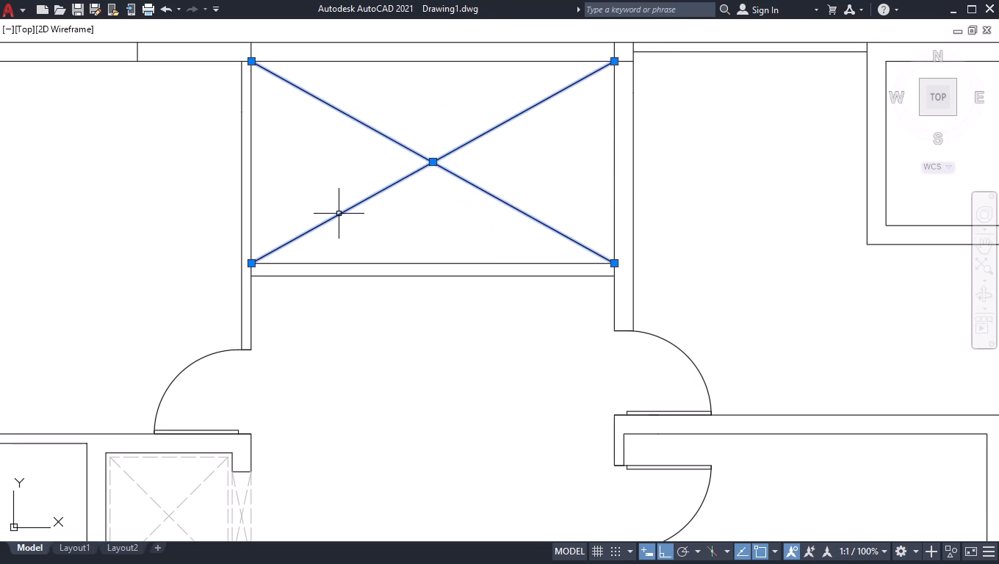
pyautogui.hotkey('ctrl', '1')
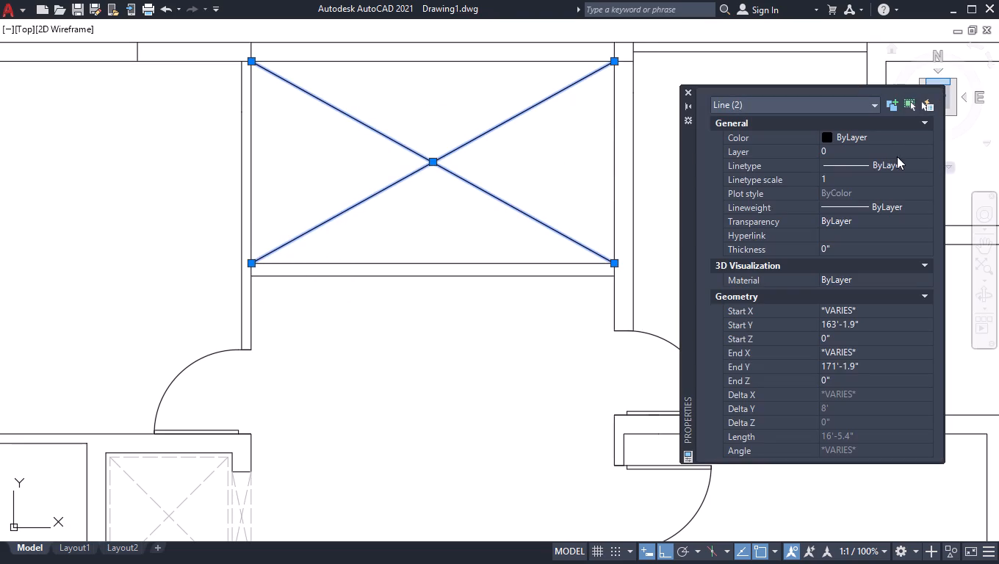
pyautogui.doubleClick(878, 161)
pyautogui.click(868, 202)
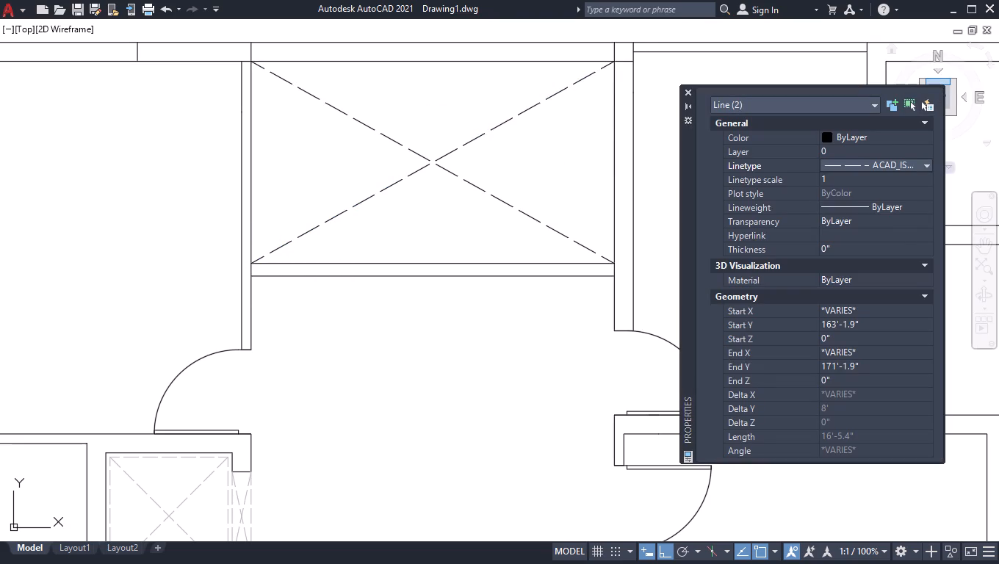
pyautogui.doubleClick(843, 138)
pyautogui.click(846, 182)
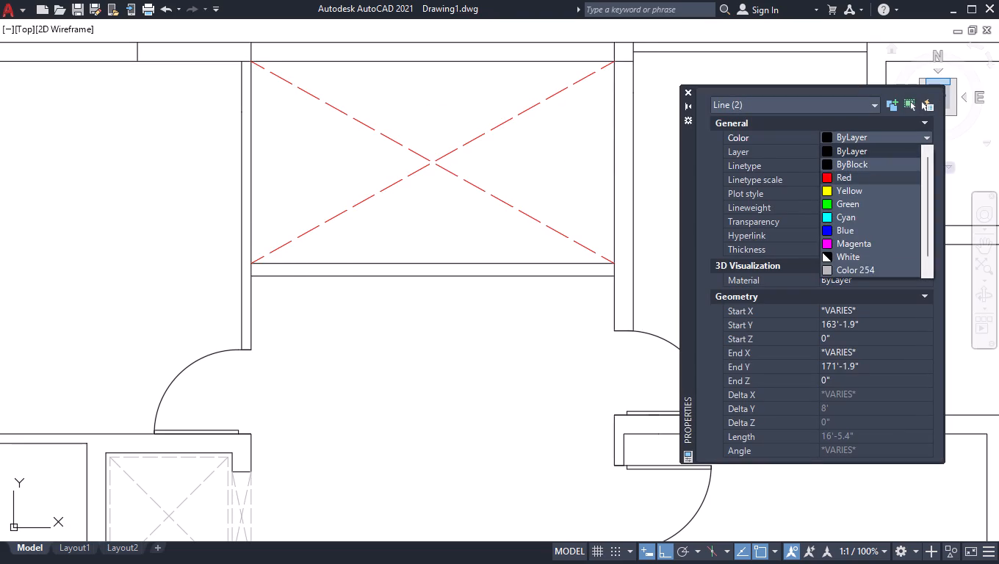
pyautogui.click(691, 91)
pyautogui.keyDown('shift'); pyautogui.moveTo(486, 107); pyautogui.dragTo(482, 115); pyautogui.keyUp('shift')
pyautogui.keyDown('shift'); pyautogui.click(383, 198); pyautogui.keyUp('shift')
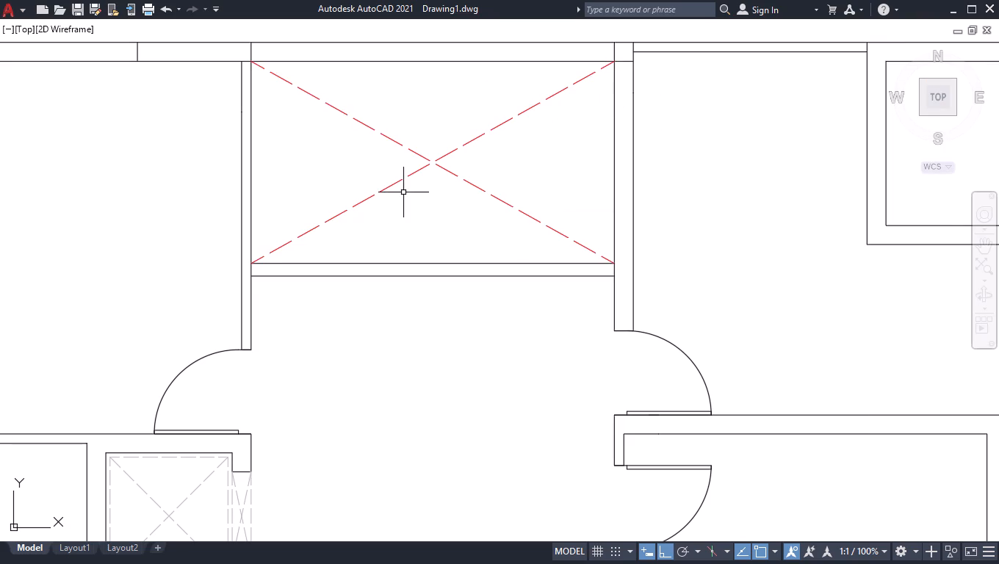
# Draw a 4.5" by 4.5" square with lines inside the outer northwest corner of the exterior walls.
pyautogui.scroll(-2, 373, 162)
pyautogui.scroll(1, 92, 126)
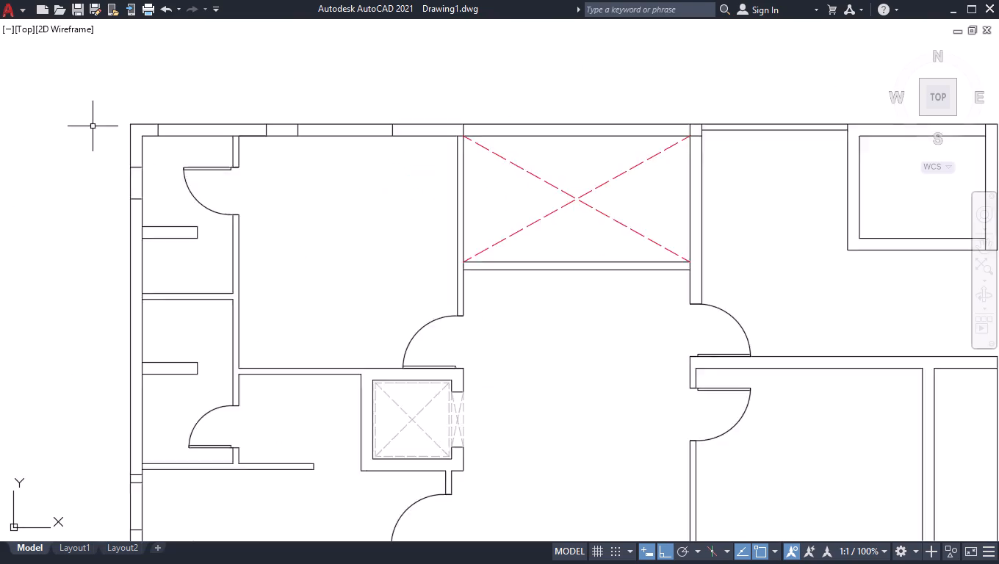
pyautogui.scroll(3, 93, 126)
pyautogui.press('l')
pyautogui.press('Return')
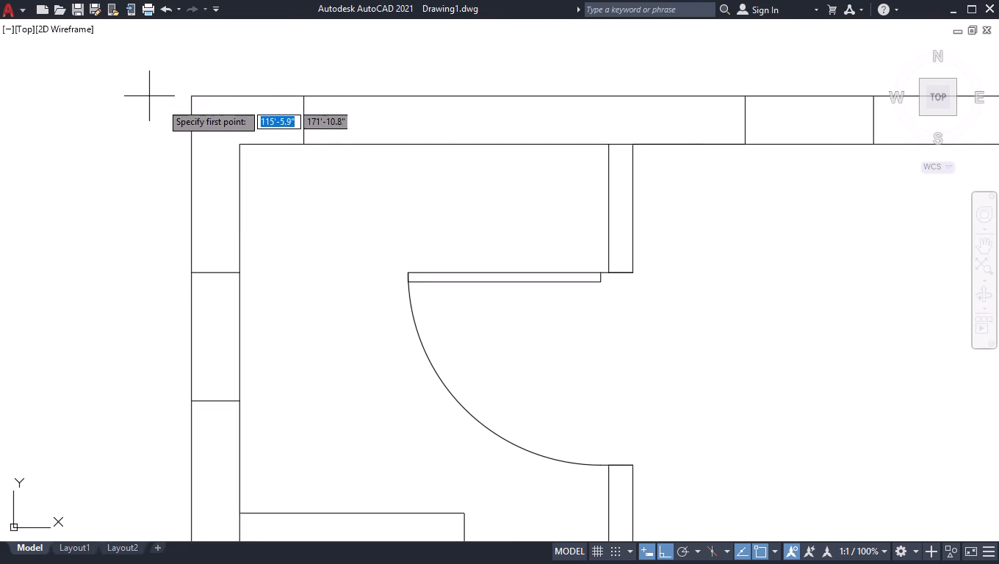
pyautogui.click(186, 95)
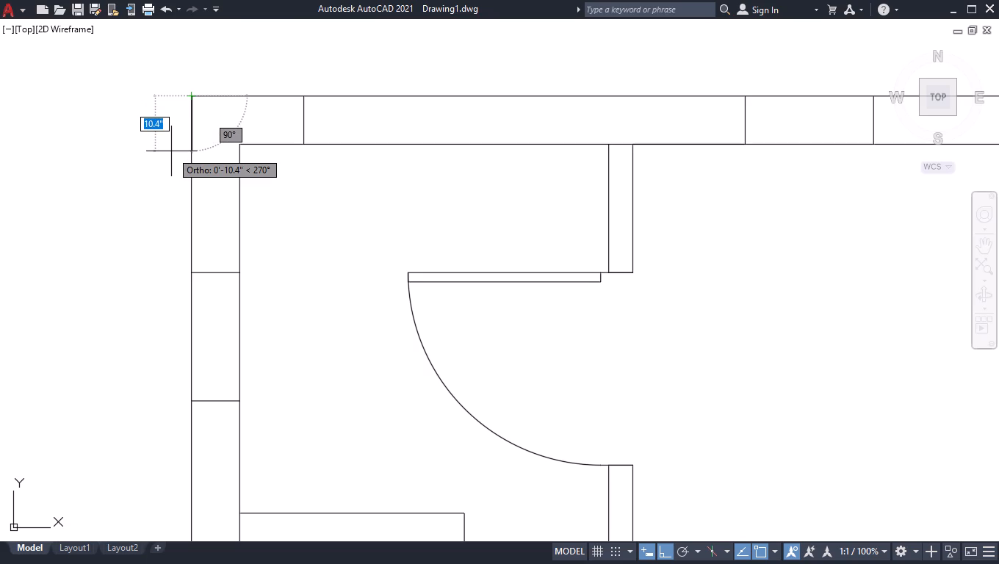
pyautogui.write('4.5')
pyautogui.press('Return')
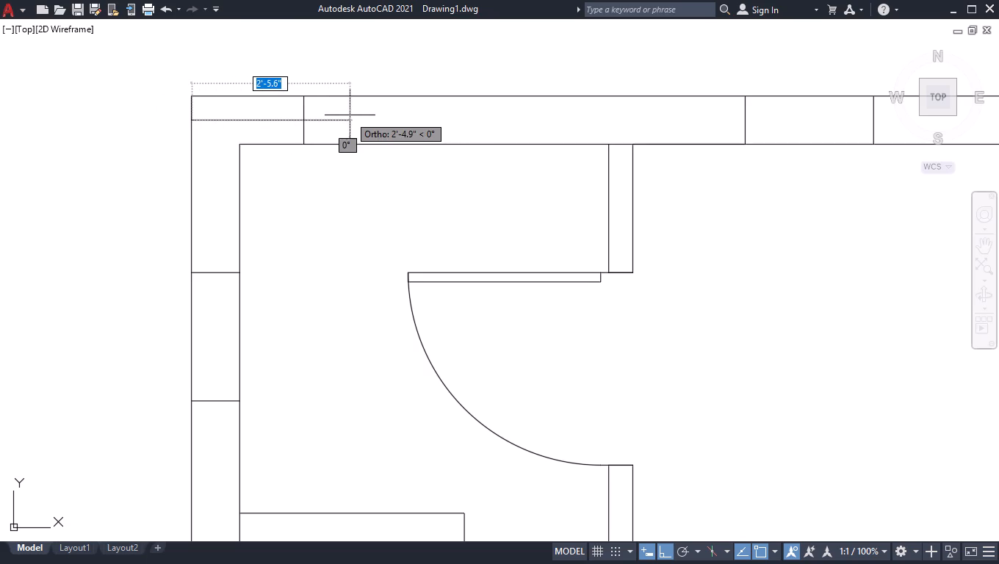
pyautogui.write('4.5')
pyautogui.press('Return')
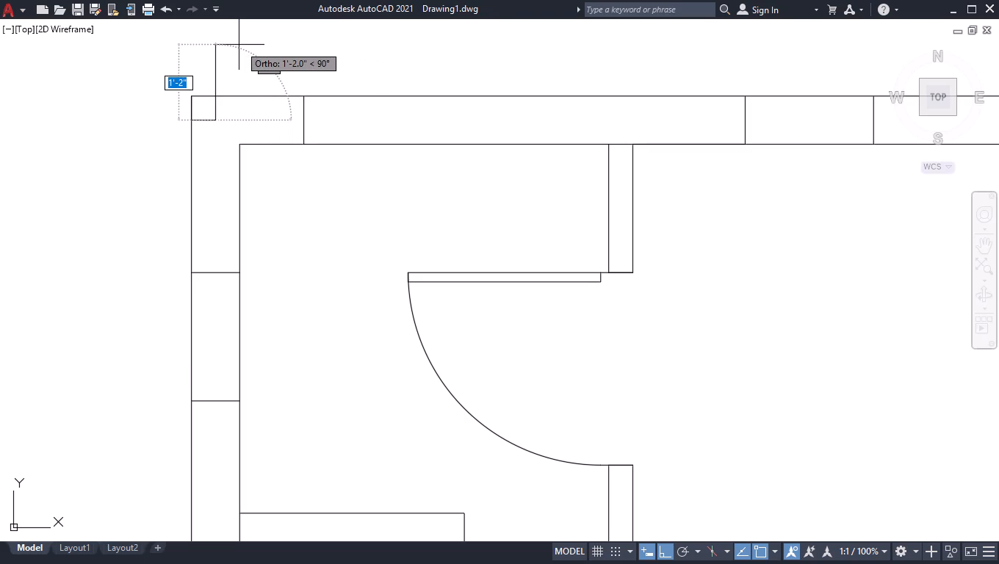
pyautogui.write('4.5')
pyautogui.press('Return')
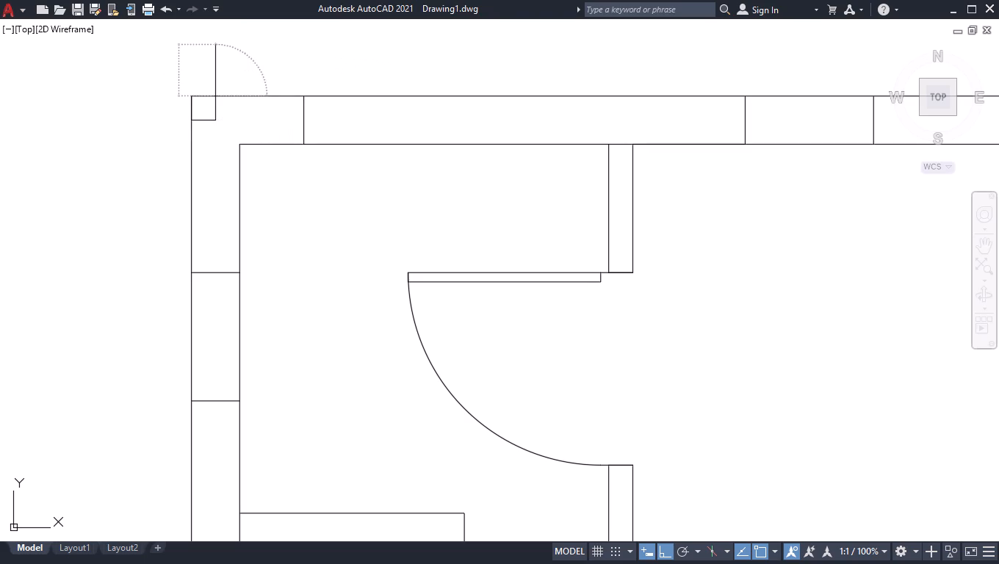
pyautogui.press('Return')
# Extend the north wall's inner line west across the corner to the west wall's outer face.
pyautogui.write('ex')
pyautogui.press('Return')
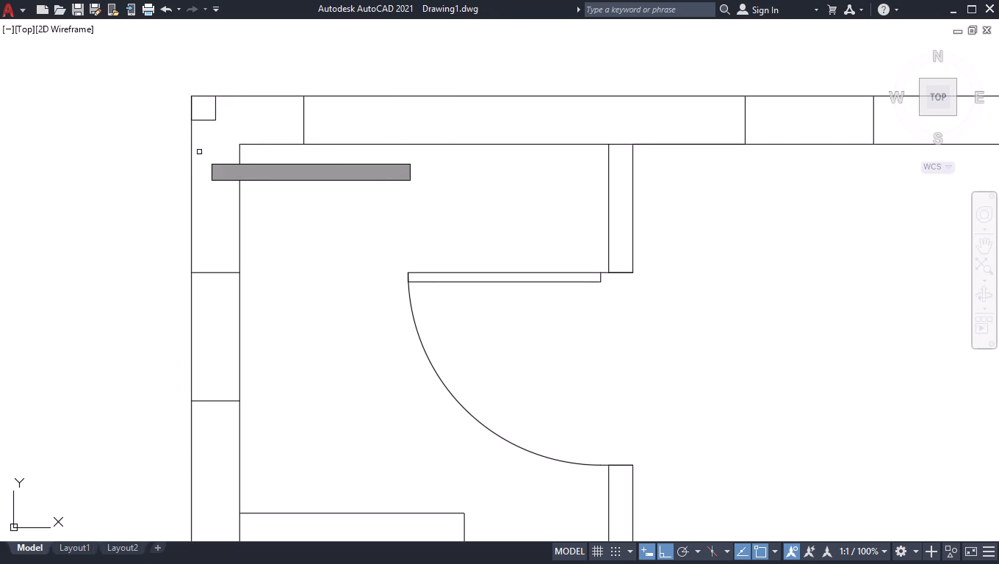
pyautogui.click(256, 142)
pyautogui.click(252, 156)
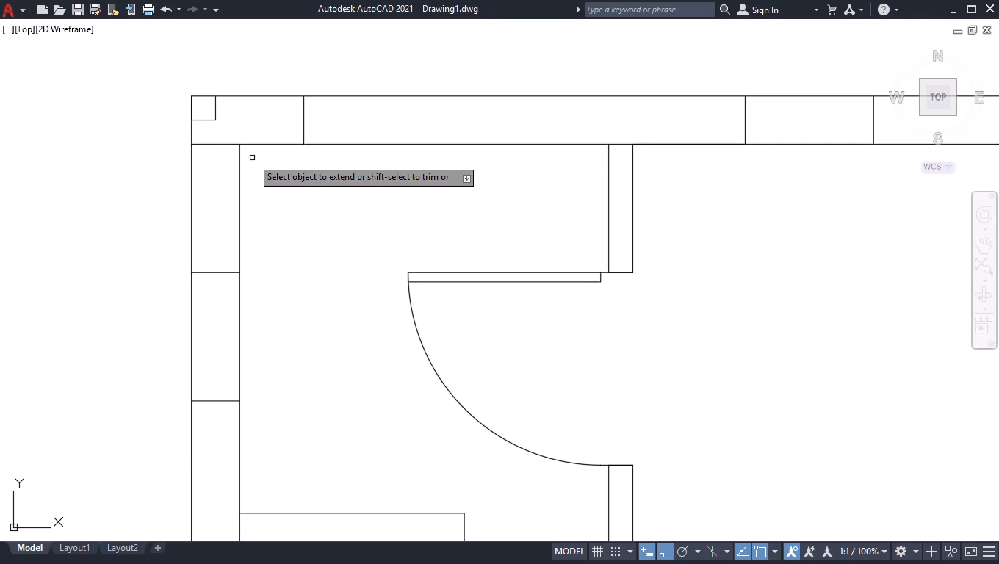
pyautogui.press('Return')
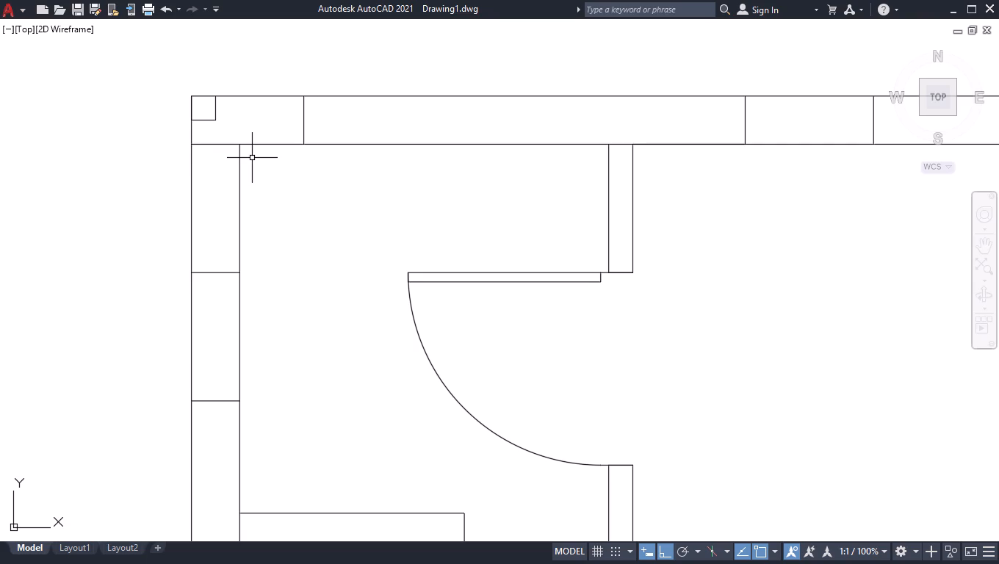
# Outline a block across the west wall at the lower stub wall, reaching 4.5" below and 7.5" above the stub's edges.
pyautogui.scroll(-3, 342, 124)
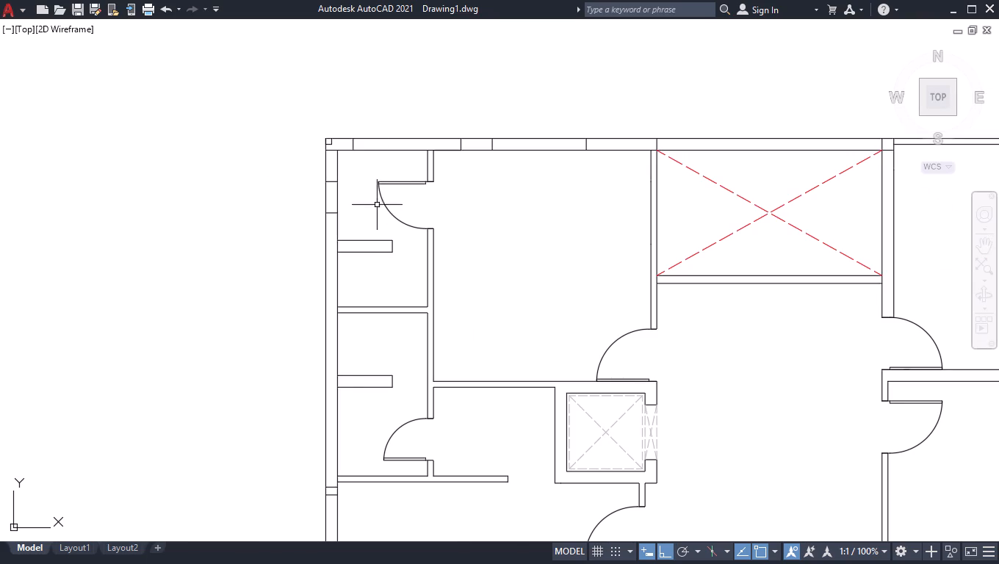
pyautogui.scroll(1, 355, 396)
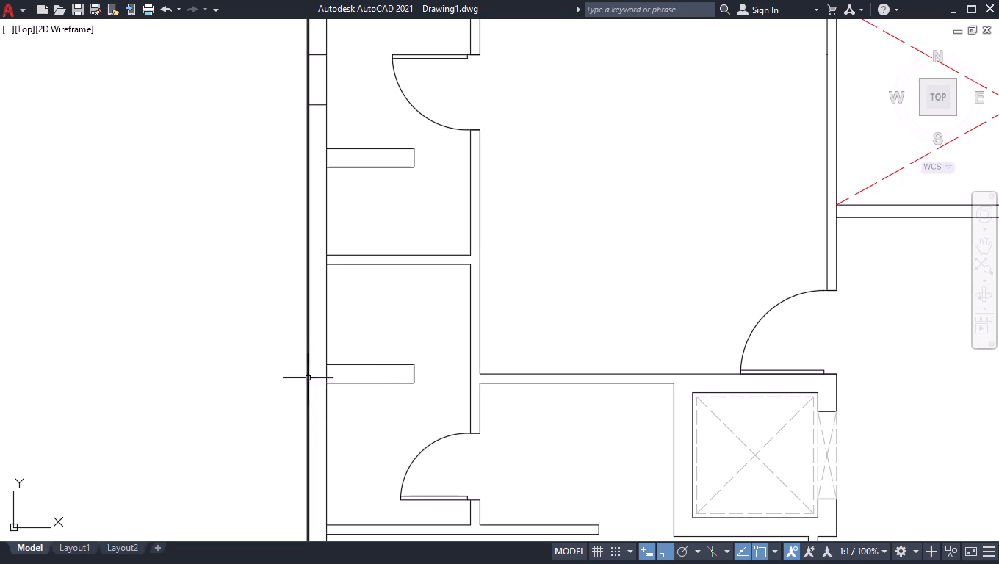
pyautogui.scroll(2, 315, 394)
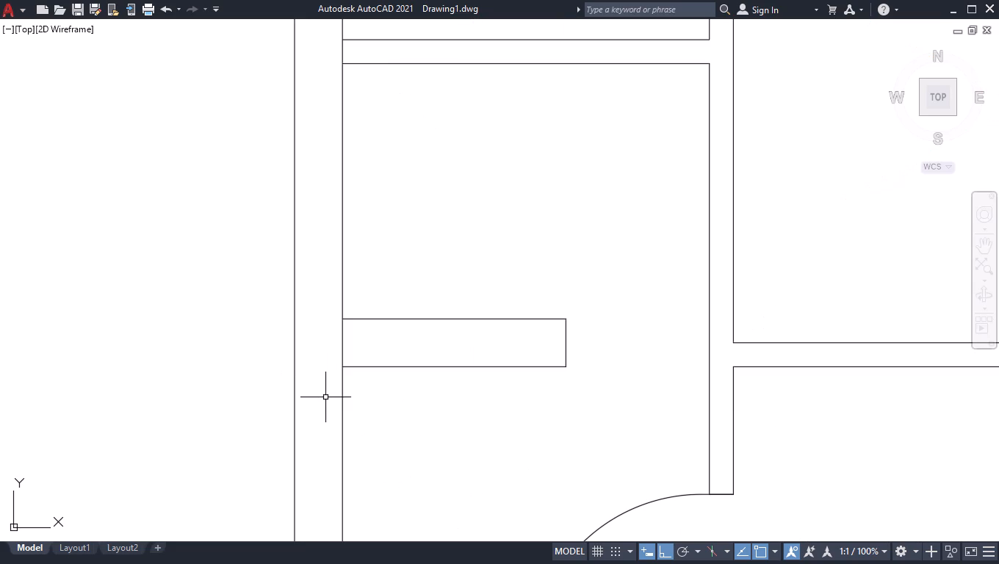
pyautogui.press('l')
pyautogui.press('Return')
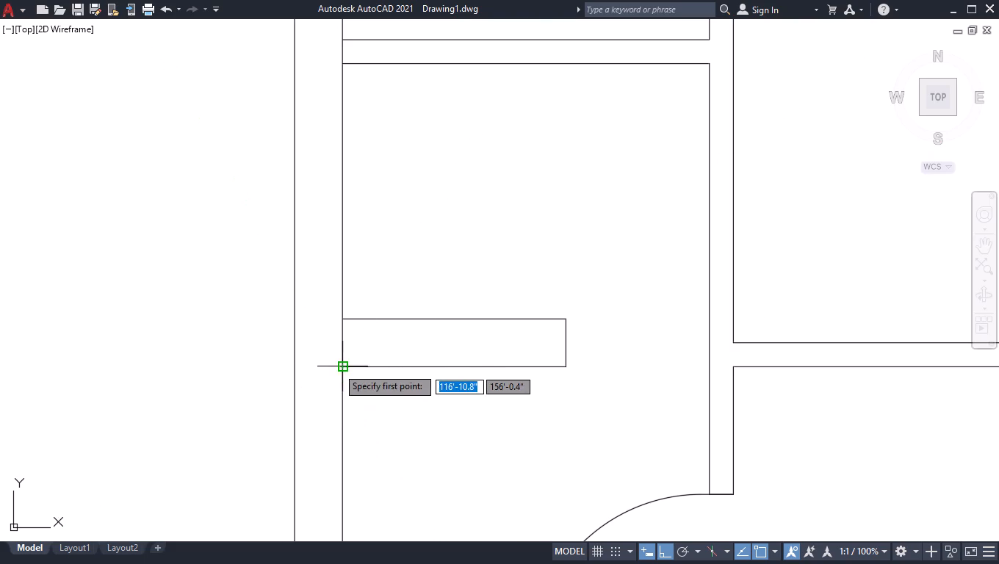
pyautogui.click(345, 366)
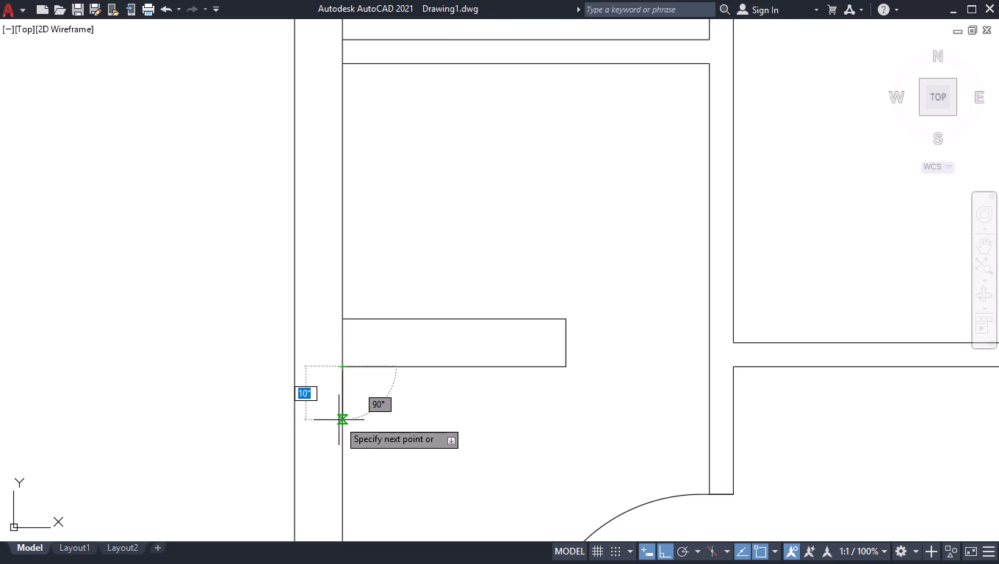
pyautogui.write('4.5')
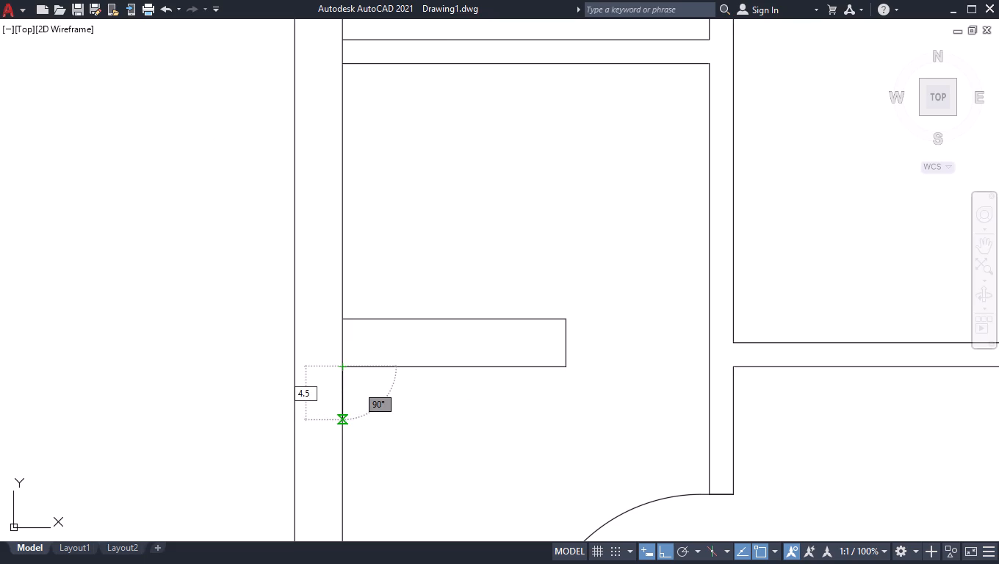
pyautogui.press('Return')
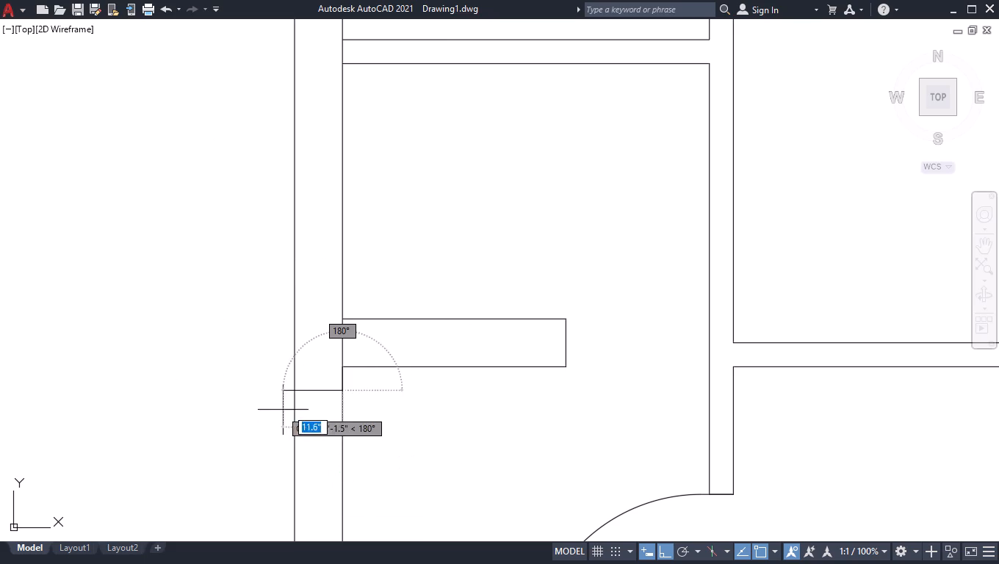
pyautogui.click(292, 388)
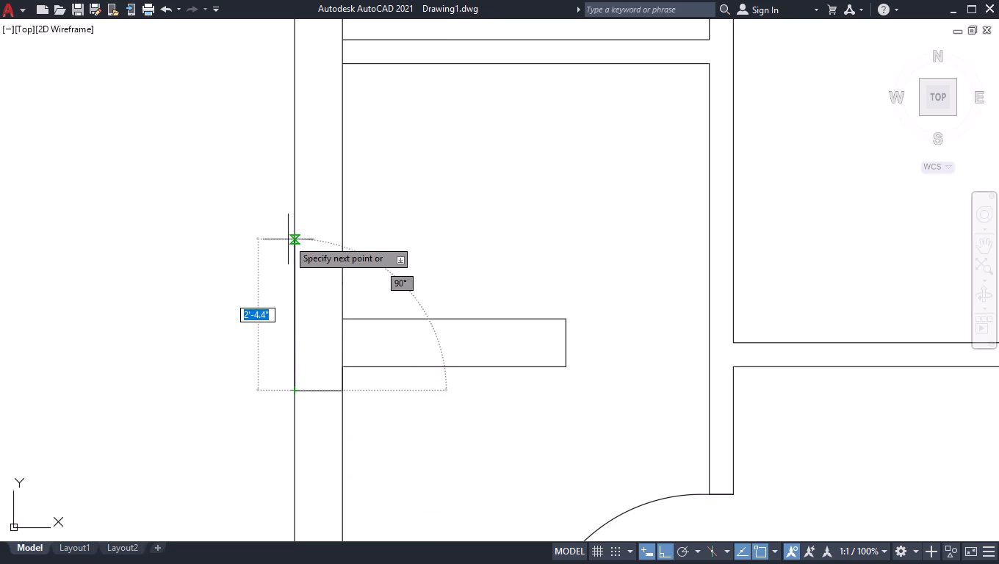
pyautogui.click(322, 320)
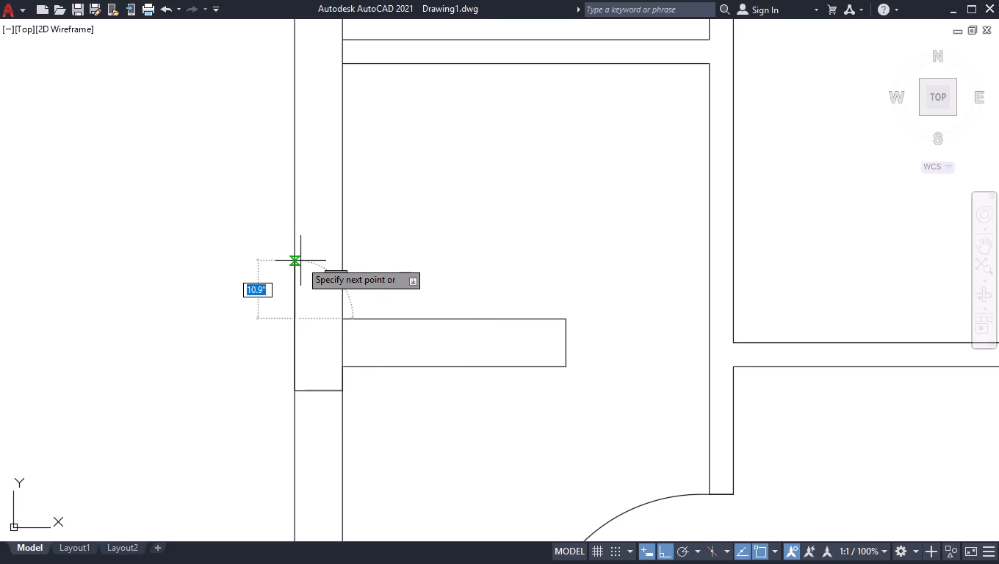
pyautogui.write('7.5')
pyautogui.press('Return')
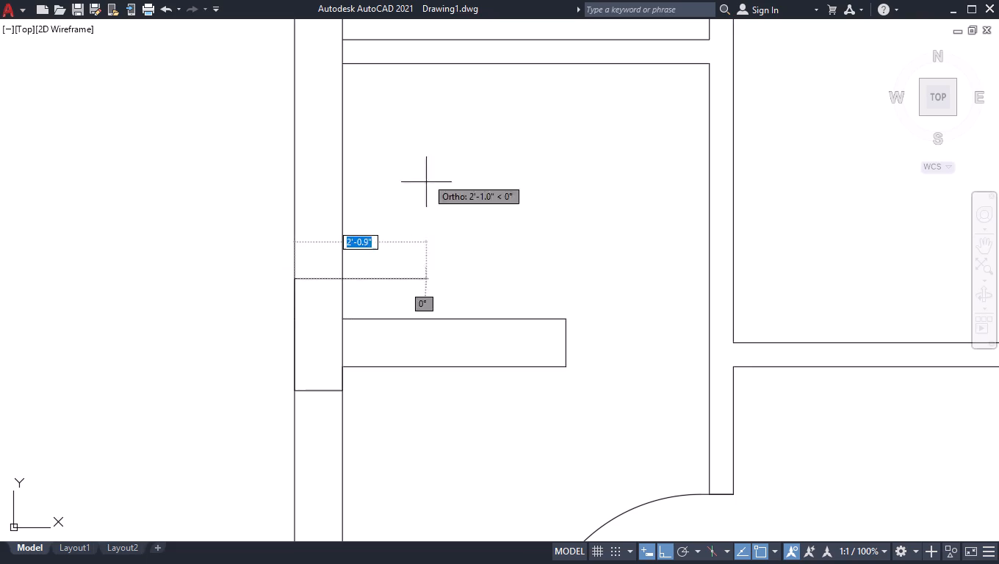
pyautogui.click(342, 280)
pyautogui.press('Return')
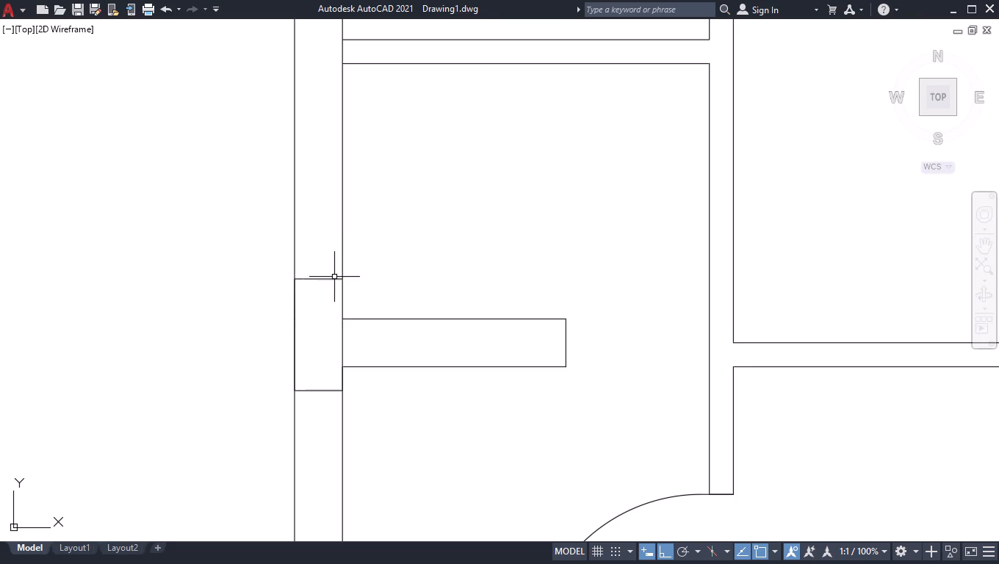
# Delete the block's two short vertical lines lying over the west wall's outer face.
pyautogui.click(295, 321)
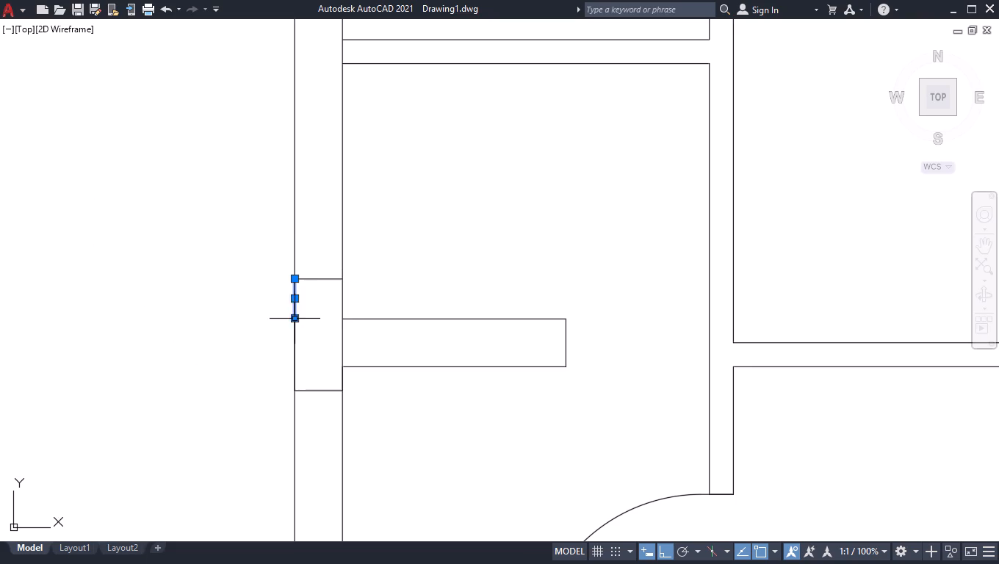
pyautogui.click(294, 345)
pyautogui.press('Delete')
# Draw a 4.5" line up the west wall's outer face from the block's lower outer corner.
pyautogui.press('l')
pyautogui.press('Return')
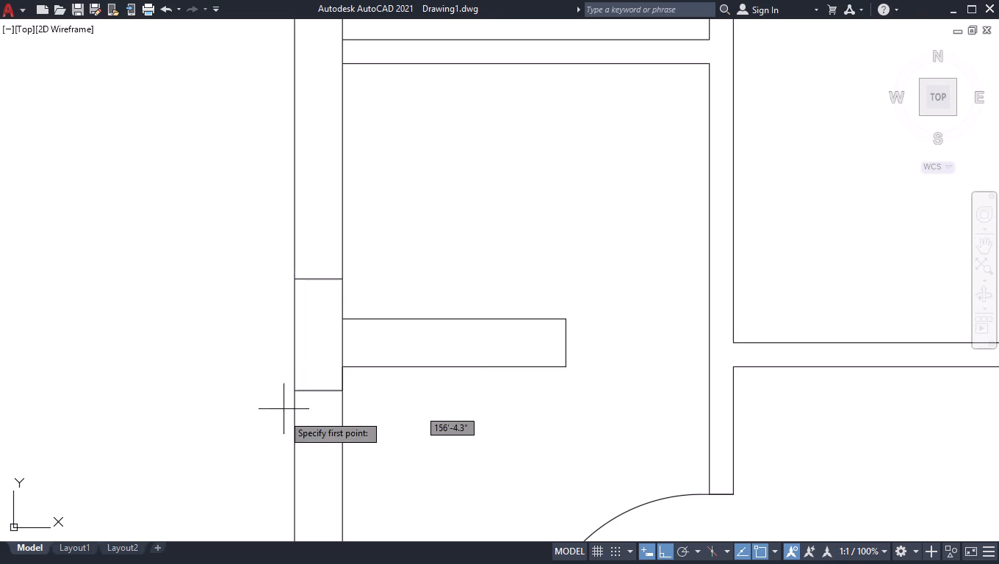
pyautogui.click(297, 391)
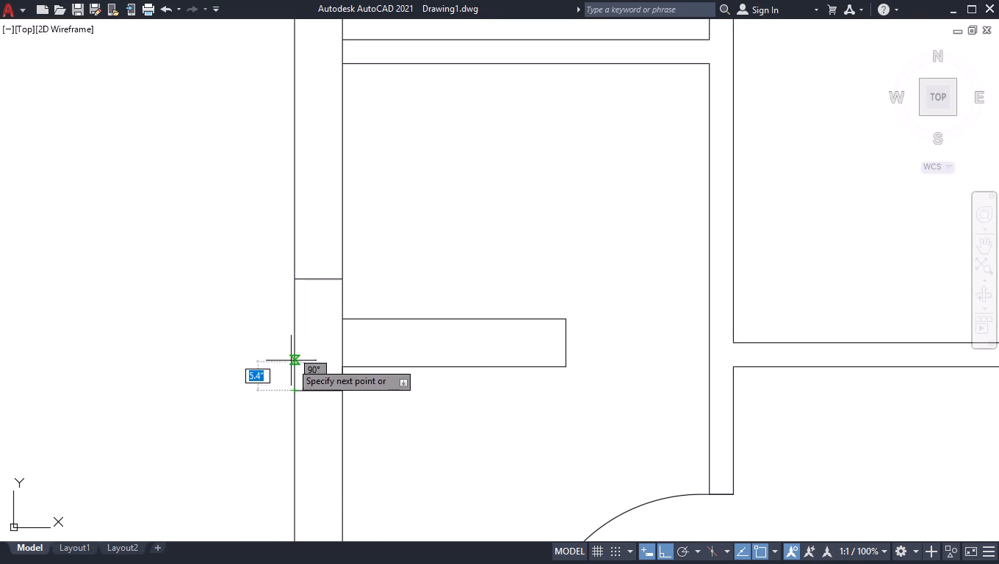
pyautogui.write('4.5')
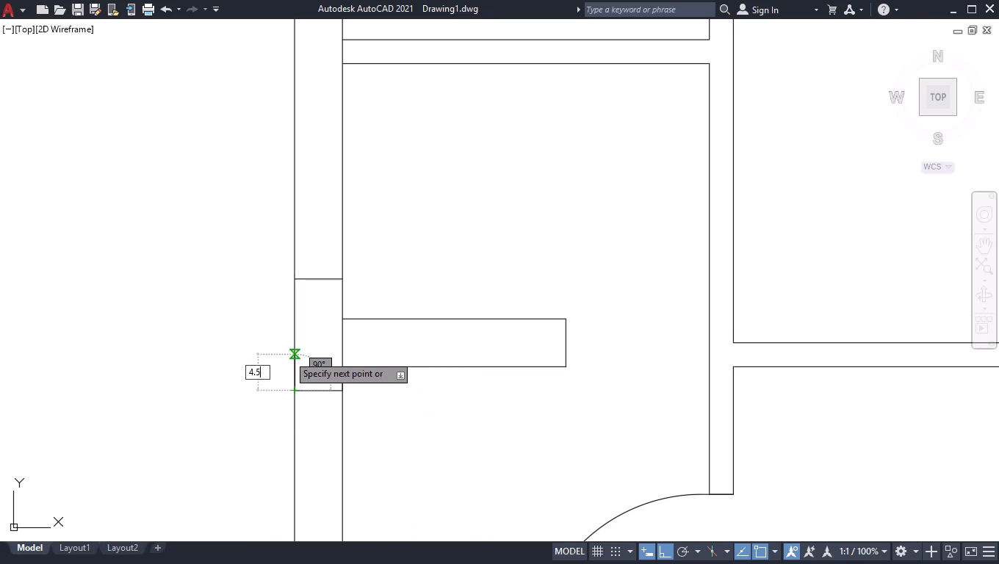
pyautogui.press('Return')
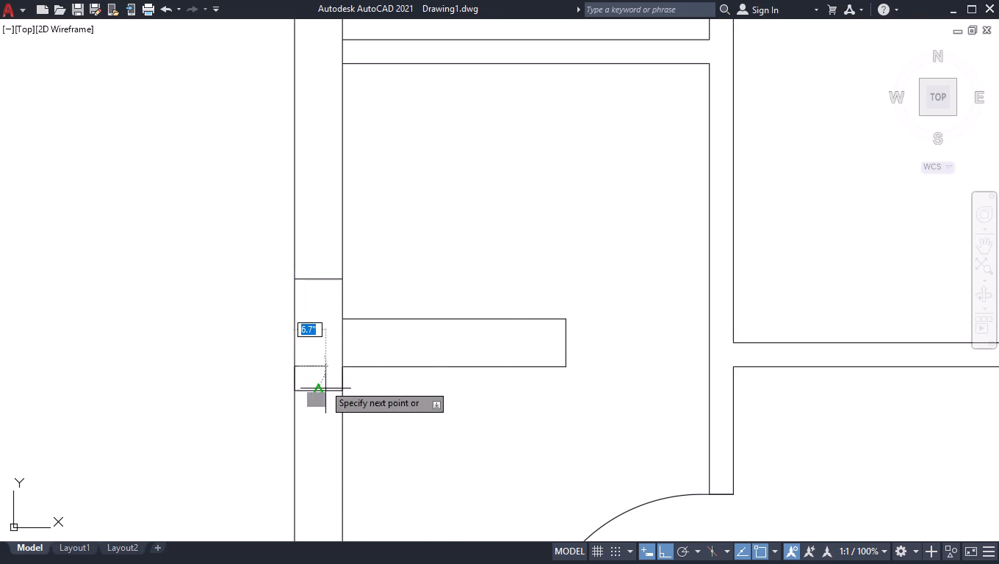
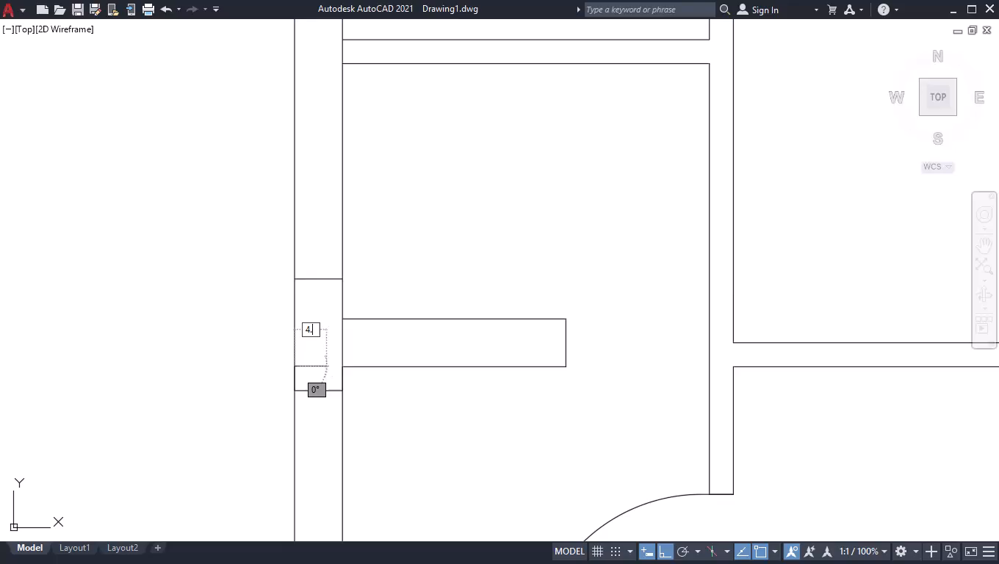
# Finish the 4.5" square column outline at the west wall's outer face, beside the lower stub wall.
pyautogui.press('Return')
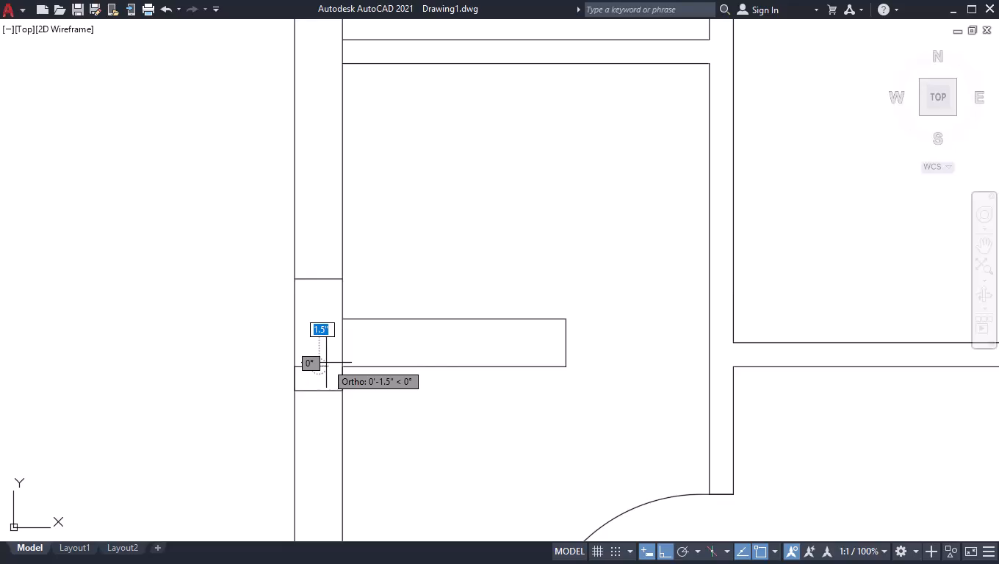
pyautogui.write('4.5')
pyautogui.press('Return')
pyautogui.press('Return')
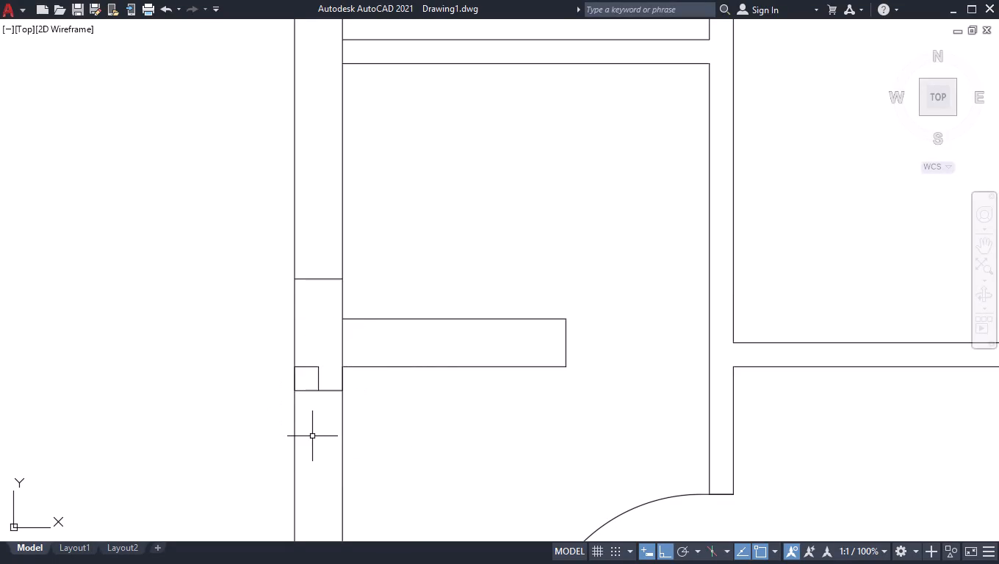
# Offset the west wall's cross line just below the small square 1'-6" to the south.
pyautogui.scroll(-1, 340, 366)
pyautogui.scroll(-2, 392, 318)
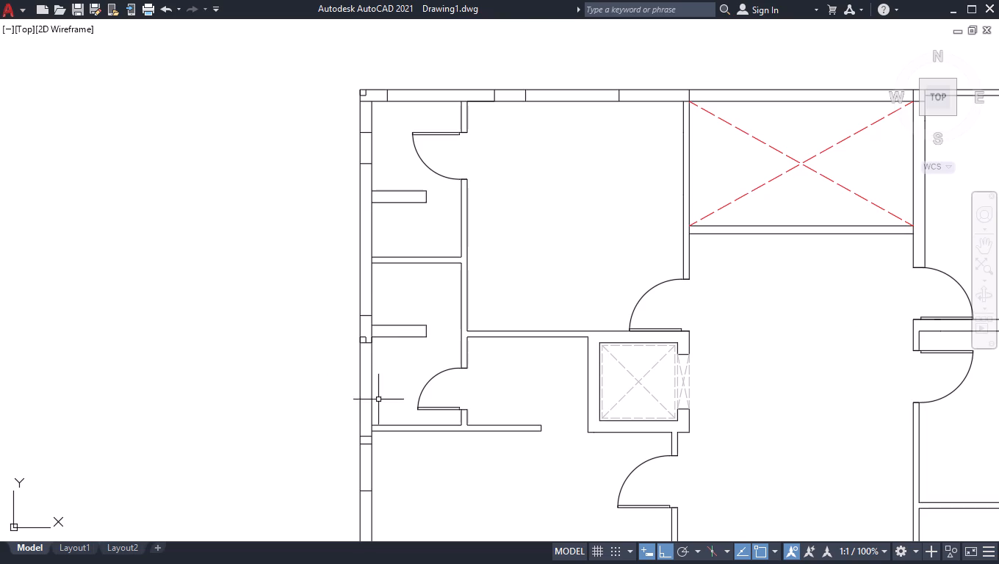
pyautogui.scroll(2, 374, 413)
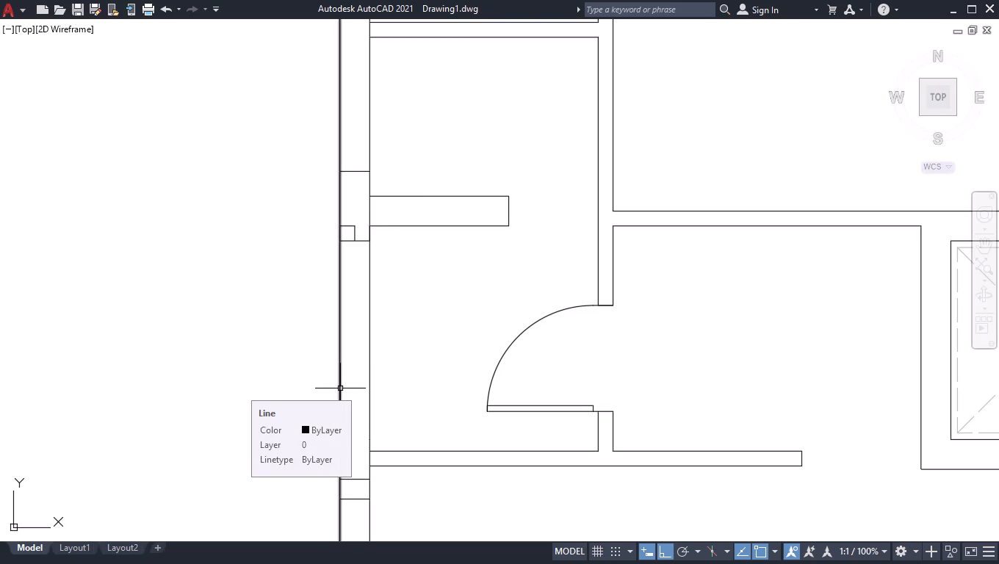
pyautogui.write('off')
pyautogui.press('Return')
pyautogui.write("1'6")
pyautogui.press('Return')
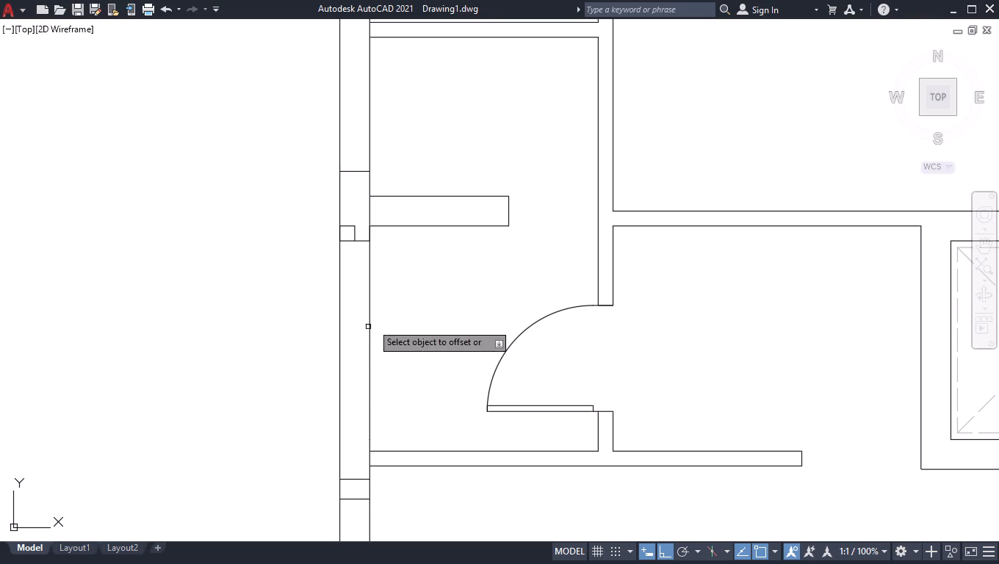
pyautogui.click(360, 241)
pyautogui.click(356, 277)
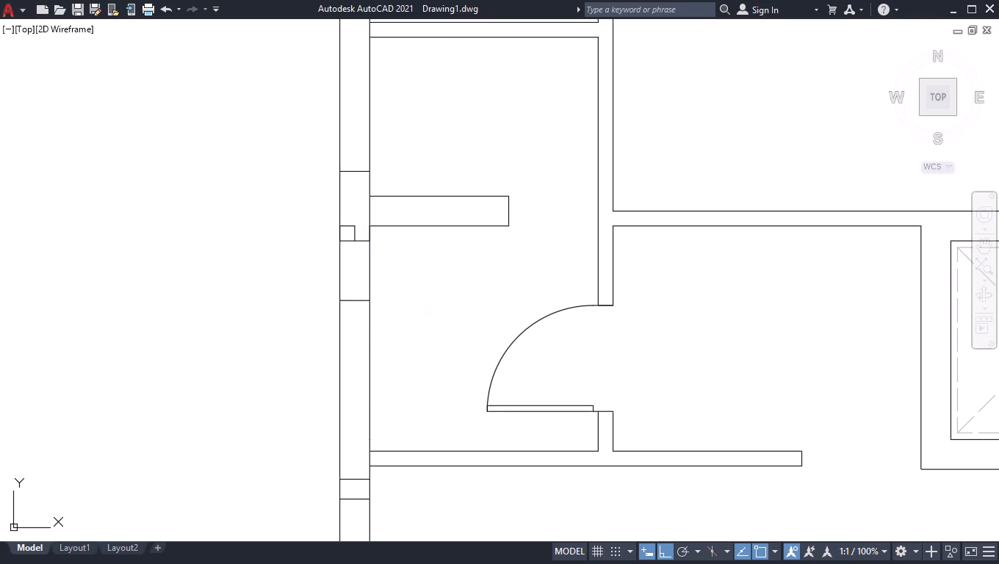
# Continue southward along the west wall by offsetting the new cross line 2', and that result another 1'-6".
pyautogui.click(356, 300)
pyautogui.write("2'")
pyautogui.press('Return')
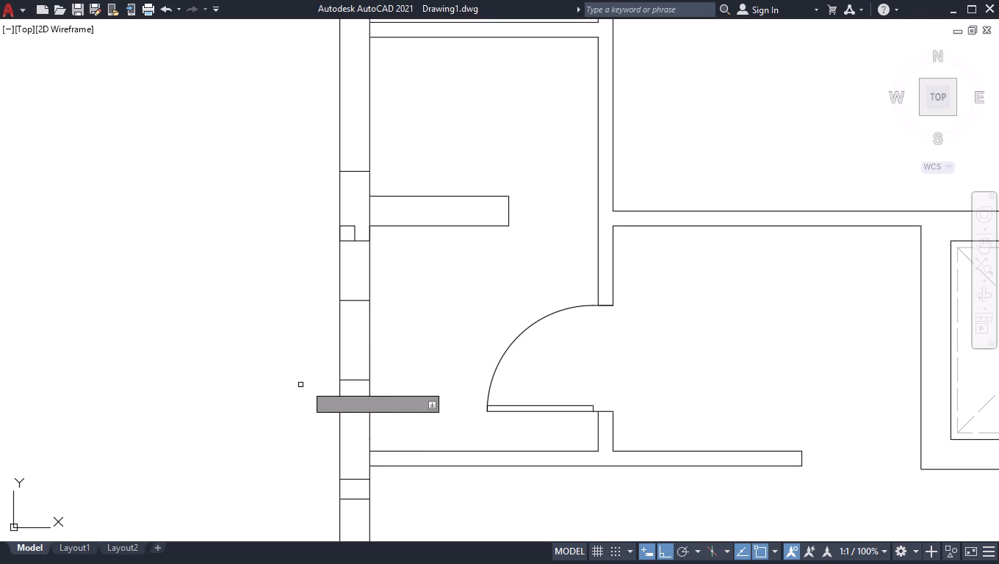
pyautogui.click(350, 380)
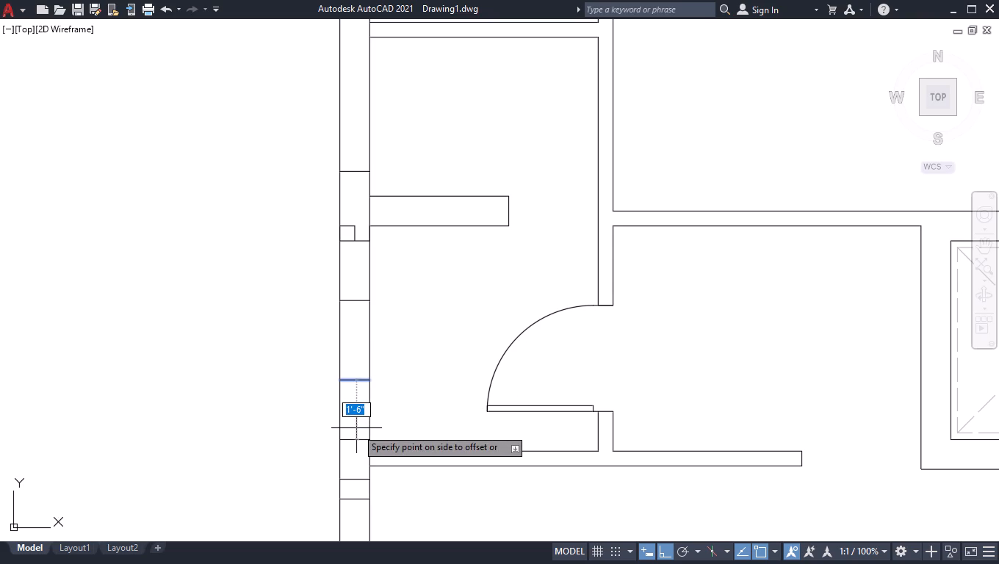
pyautogui.click(274, 482)
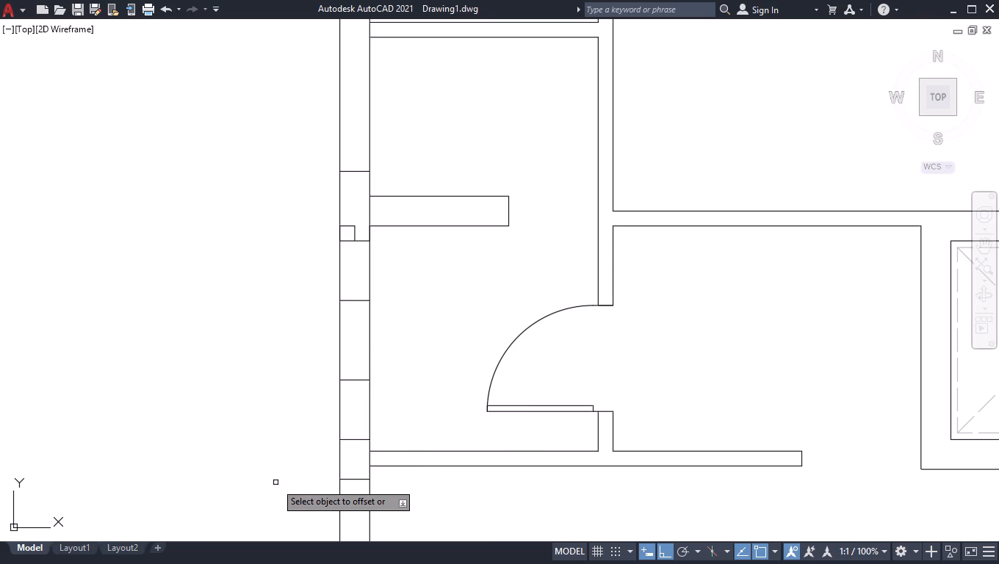
pyautogui.press('Return')
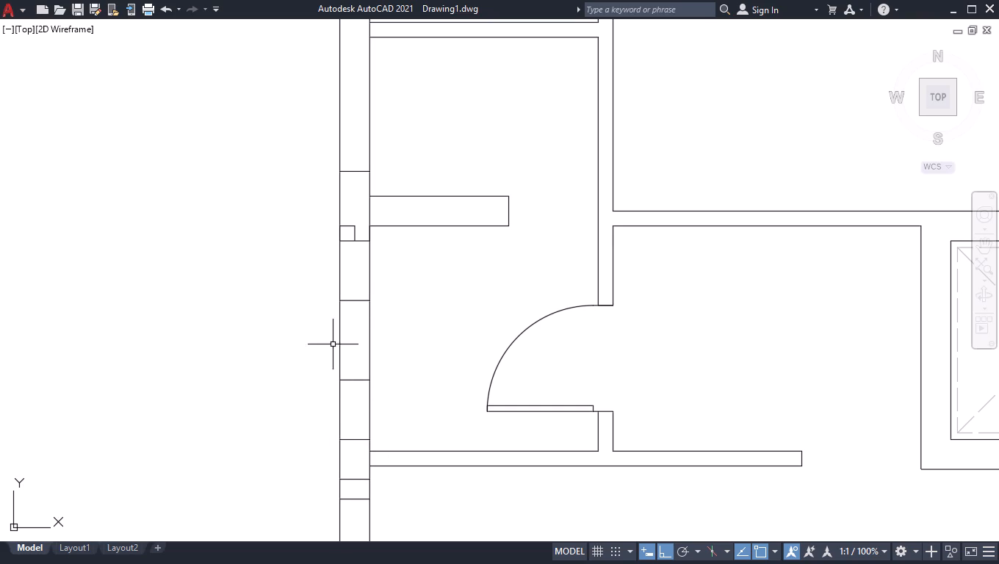
# Delete the short cross line in the west wall just below the horizontal partition wall.
pyautogui.scroll(2, 351, 529)
pyautogui.click(376, 390)
pyautogui.click(361, 415)
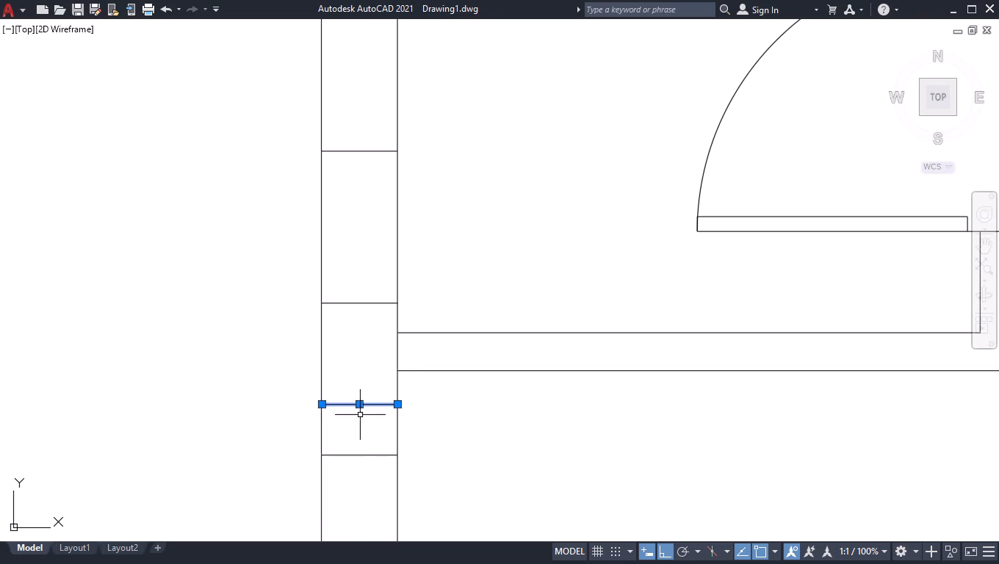
pyautogui.press('Delete')
# Draw a 4.5" square at the west wall's outer face, directly below the last offset cross line.
pyautogui.press('l')
pyautogui.press('Return')
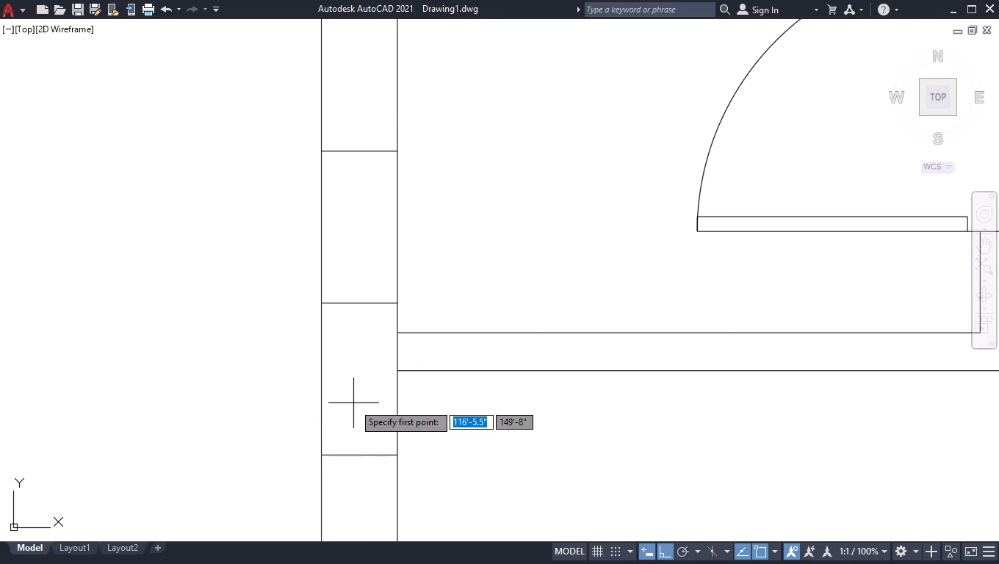
pyautogui.click(322, 302)
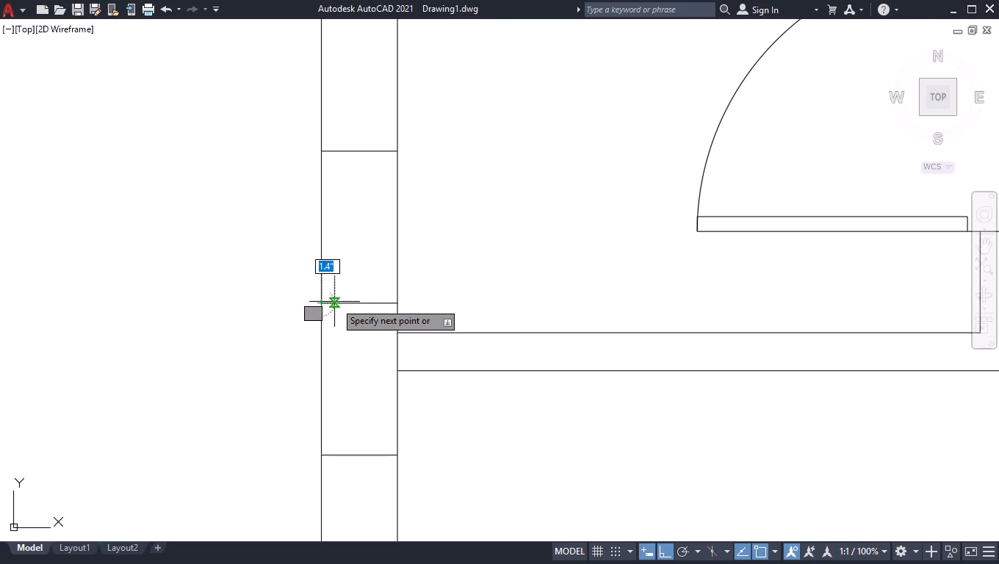
pyautogui.click(361, 302)
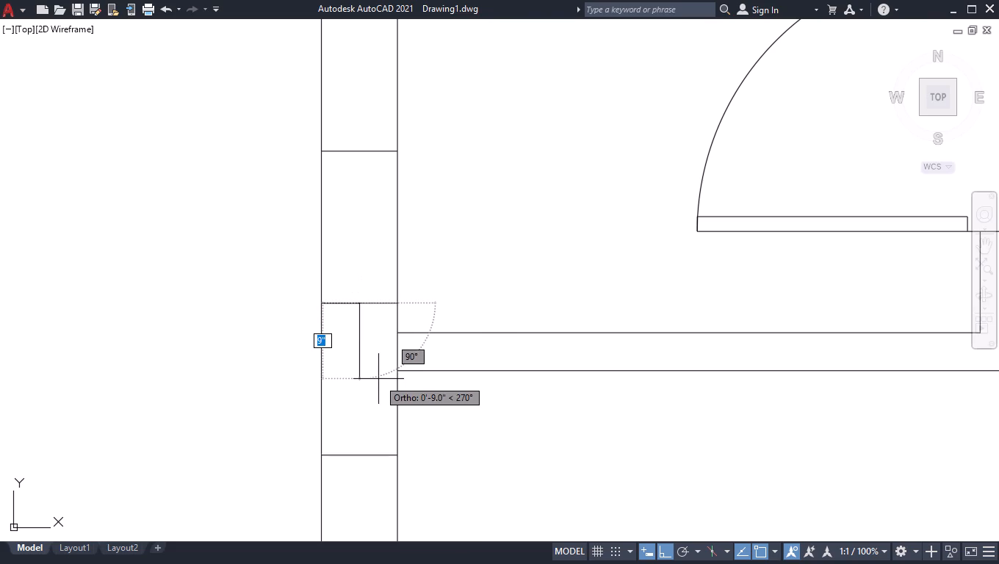
pyautogui.write('4.5')
pyautogui.press('Return')
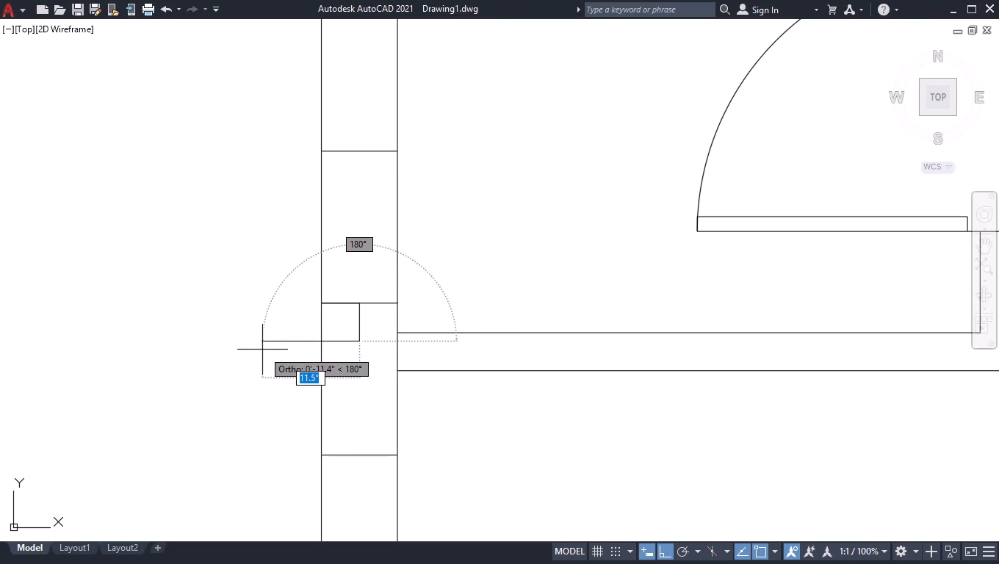
pyautogui.write('4.5')
pyautogui.press('Return')
pyautogui.press('Return')
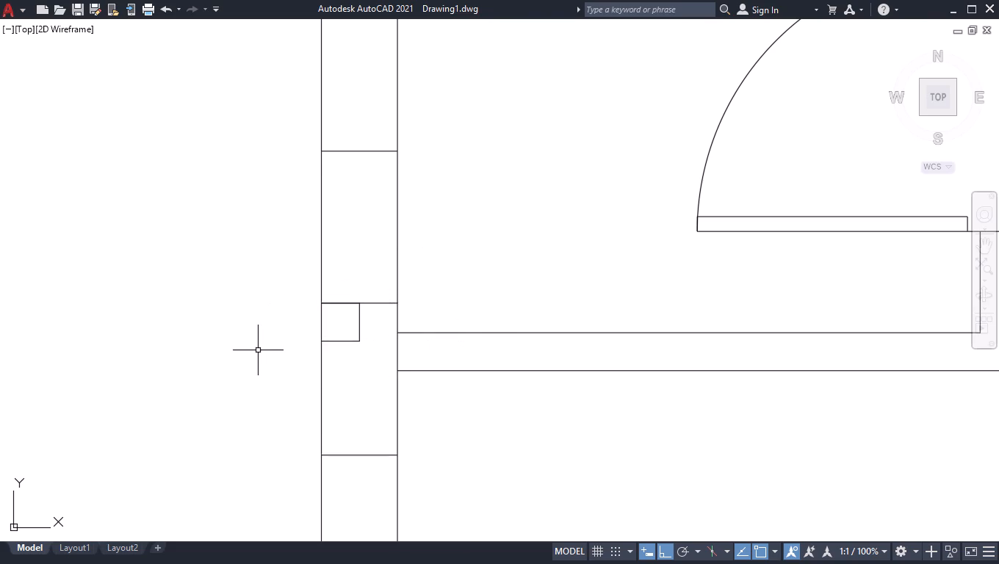
# Delete the short line crossing the west wall at the southwest corner, level with the south wall's inner face.
pyautogui.scroll(-2, 429, 245)
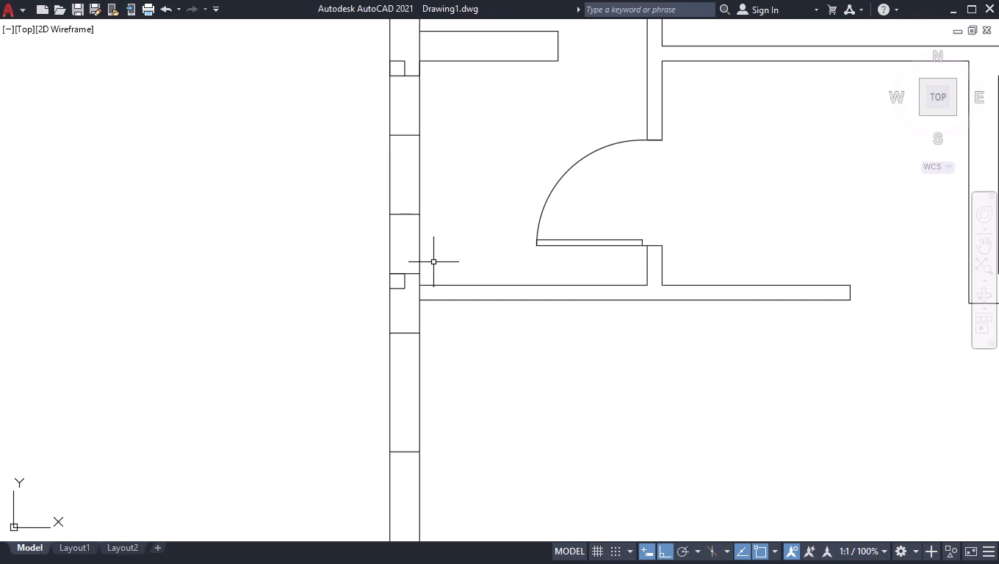
pyautogui.scroll(-2, 419, 267)
pyautogui.scroll(3, 423, 488)
pyautogui.scroll(1, 379, 429)
pyautogui.click(379, 421)
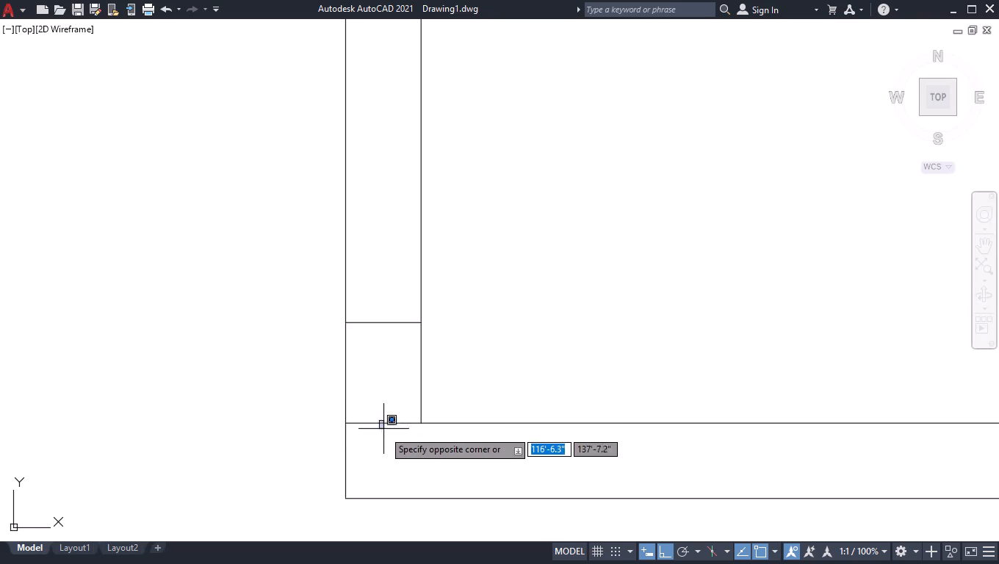
pyautogui.click(370, 441)
pyautogui.press('Delete')
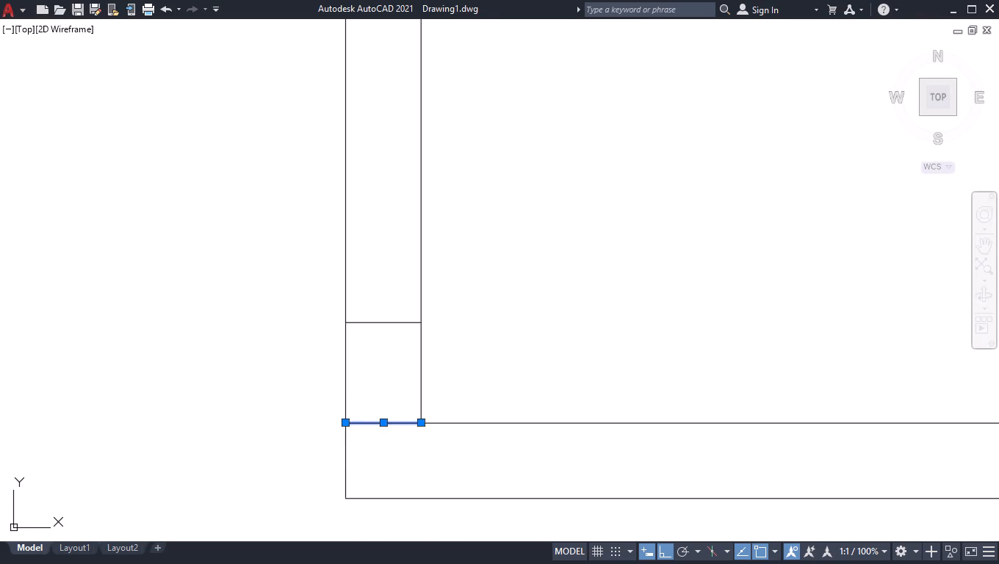
# Draw a 4.5" square in the outer southwest corner of the building's walls.
pyautogui.press('l')
pyautogui.press('Return')
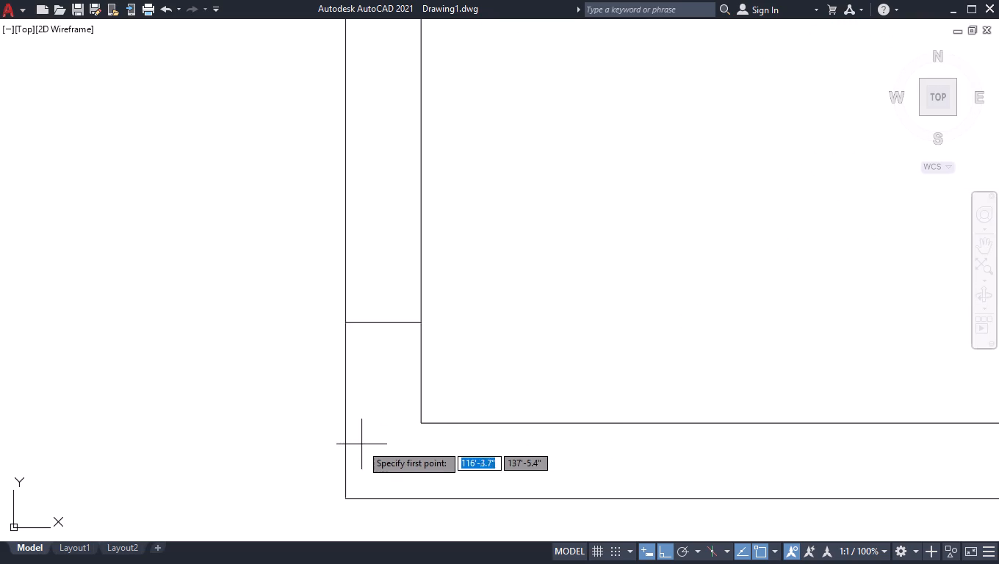
pyautogui.click(349, 499)
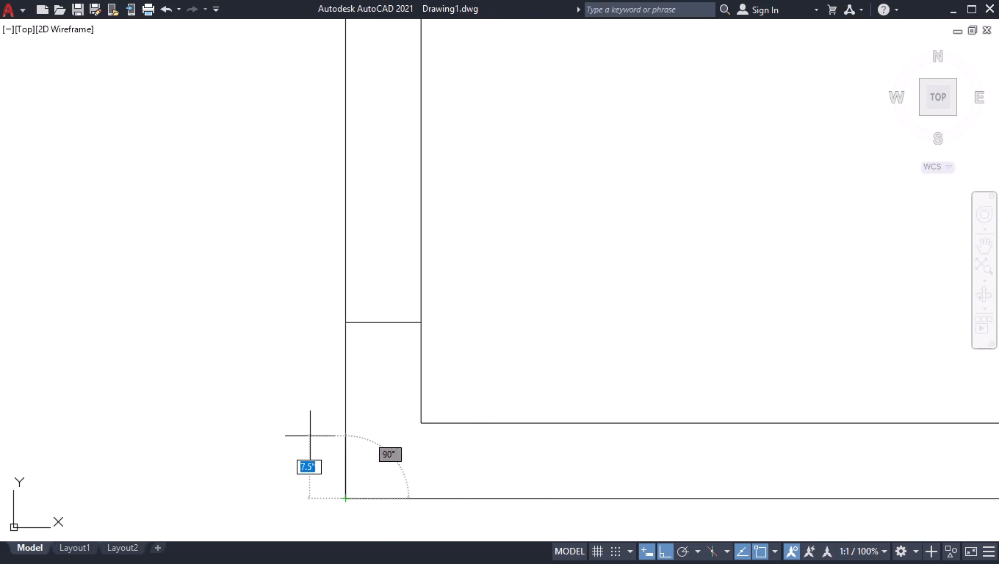
pyautogui.write('4.5')
pyautogui.press('Return')
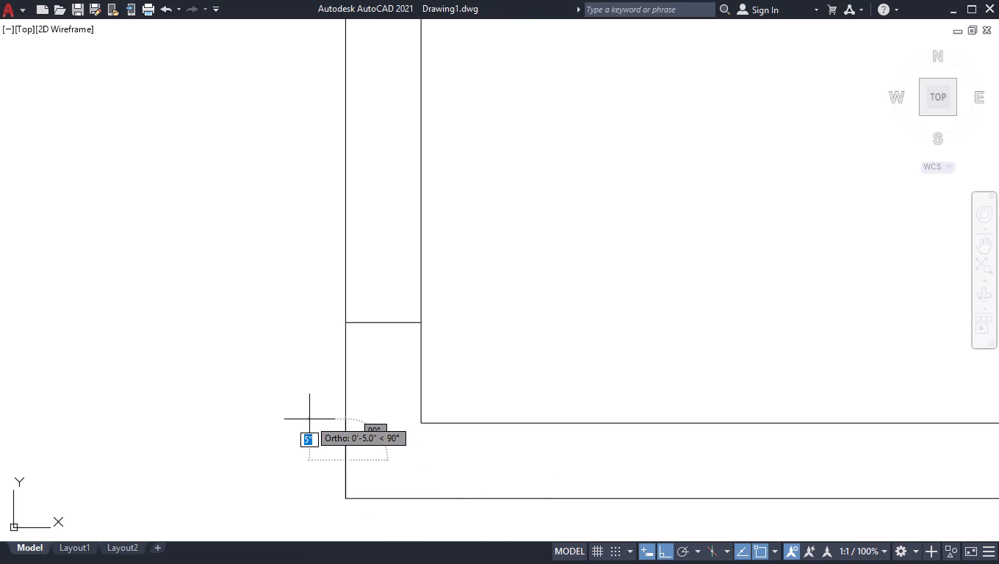
pyautogui.write('4.5')
pyautogui.press('Return')
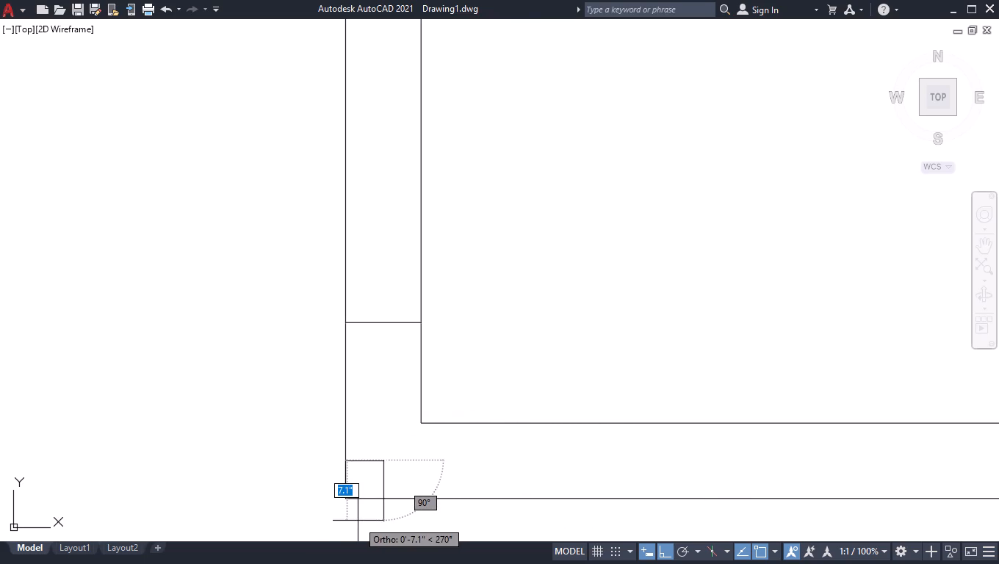
pyautogui.write('4.5')
pyautogui.press('Return')
pyautogui.press('Return')
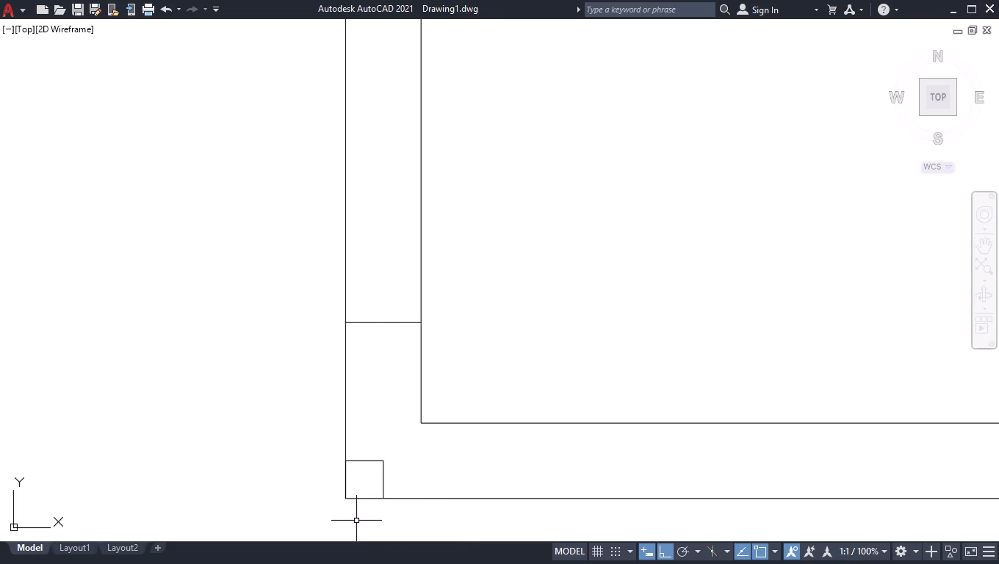
# Extend the west wall's inner line down to the south wall's outer line.
pyautogui.write('ex')
pyautogui.press('Return')
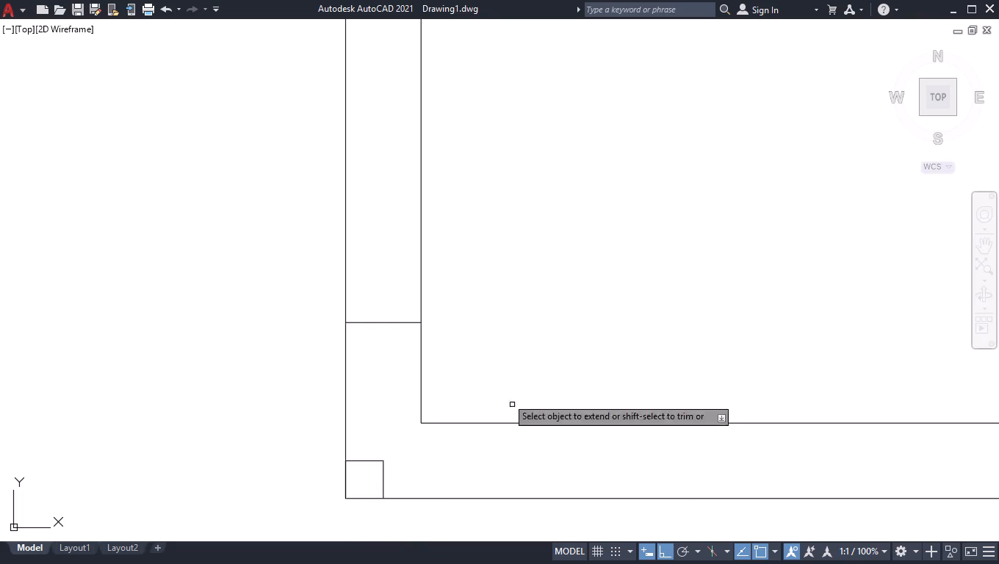
pyautogui.click(423, 358)
pyautogui.press('Return')
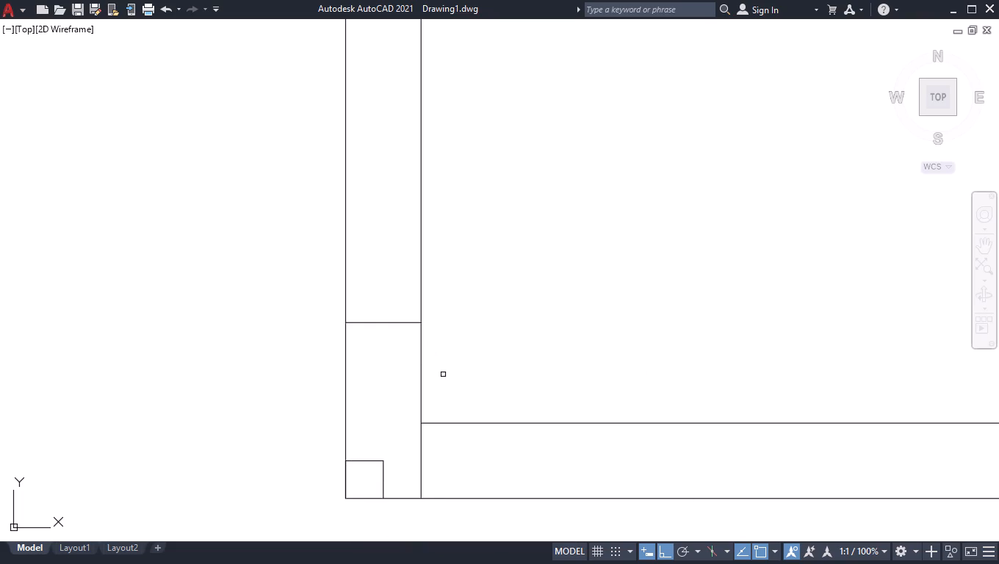
# Outline a 9" by 1'-9" column where the north wall meets the partition west of the red-crossed area.
pyautogui.scroll(-4, 329, 355)
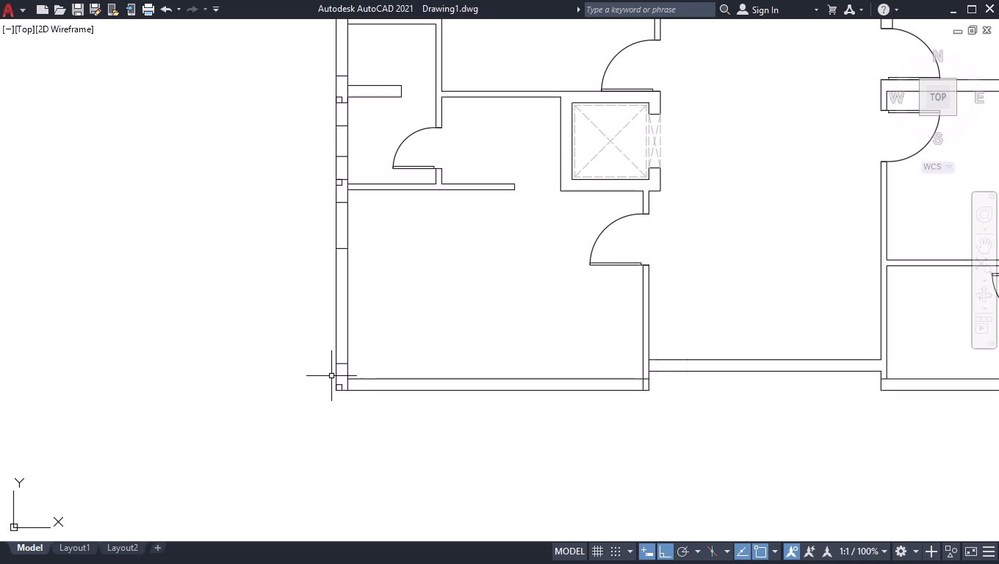
pyautogui.scroll(-2, 401, 344)
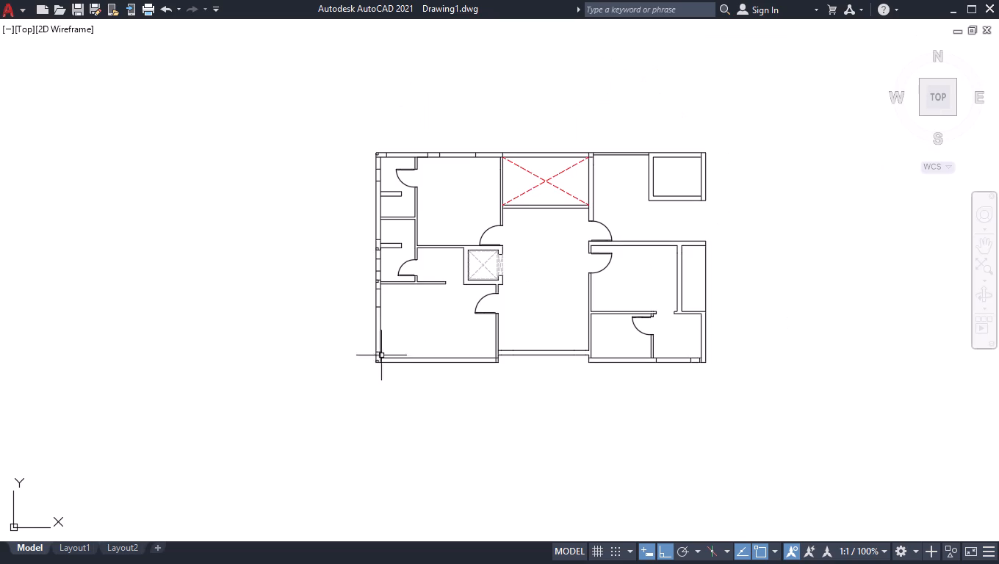
pyautogui.scroll(6, 509, 148)
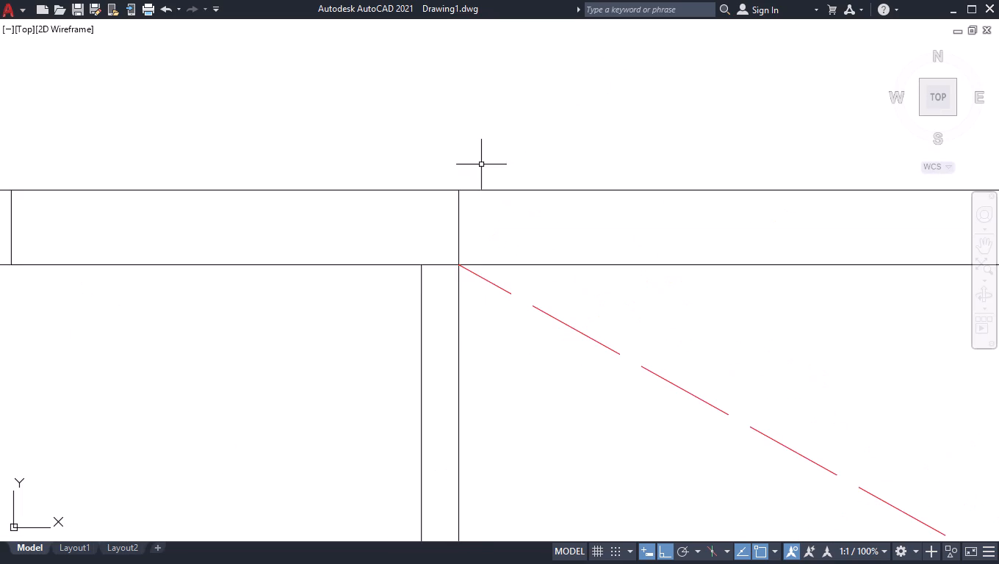
pyautogui.scroll(2, 439, 218)
pyautogui.press('l')
pyautogui.press('Return')
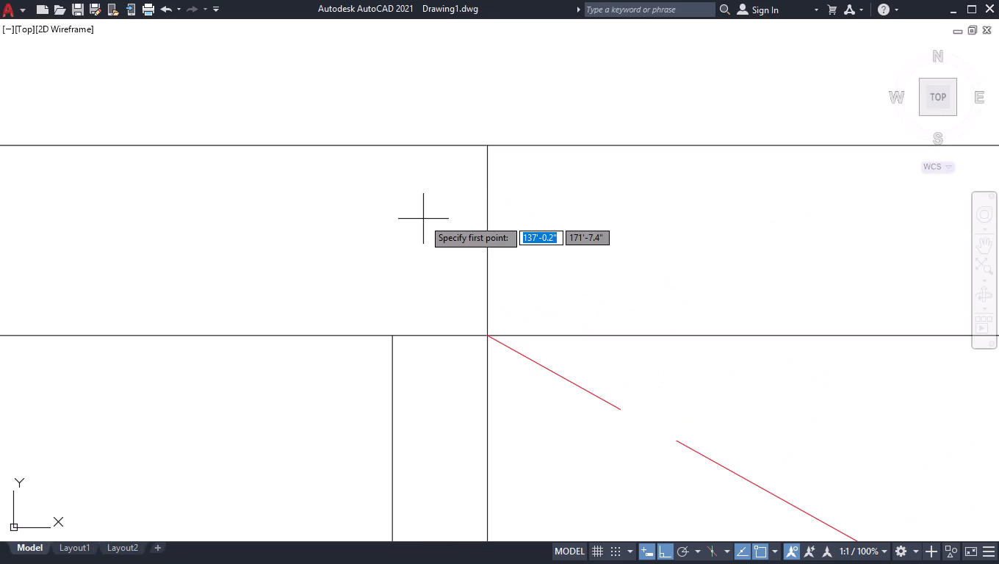
pyautogui.click(488, 146)
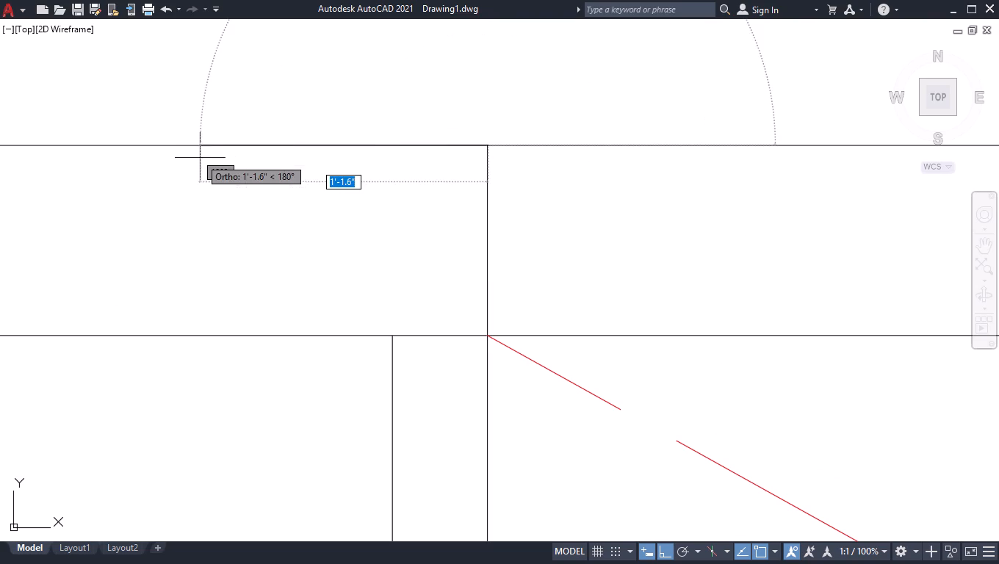
pyautogui.press('9')
pyautogui.press('Return')
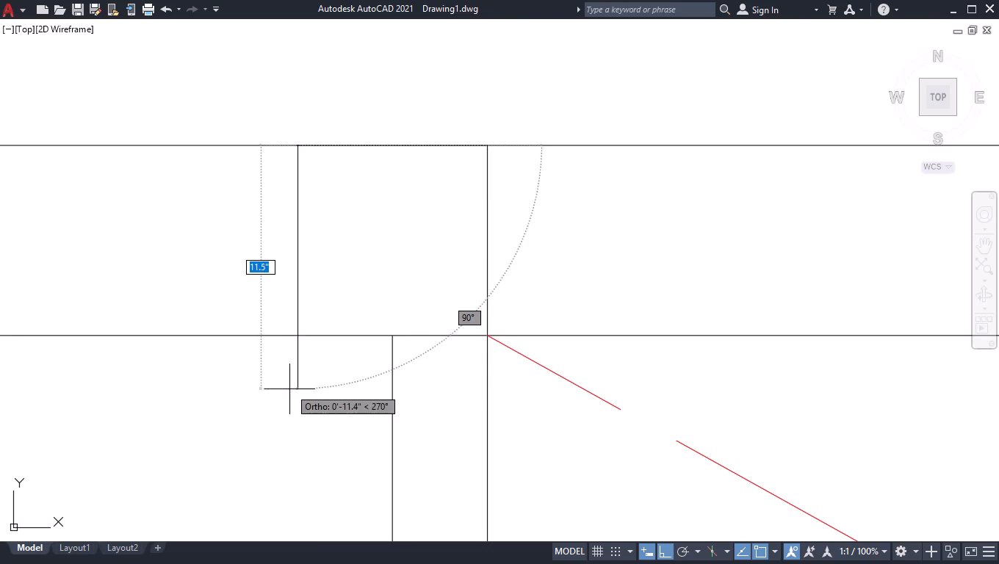
pyautogui.scroll(-5, 294, 379)
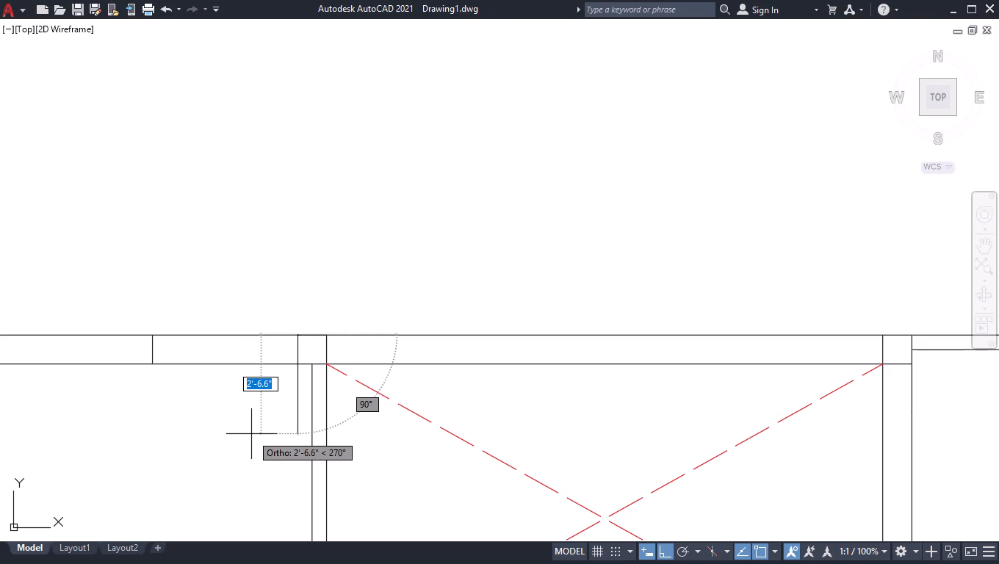
pyautogui.write("1'9")
pyautogui.press('Return')
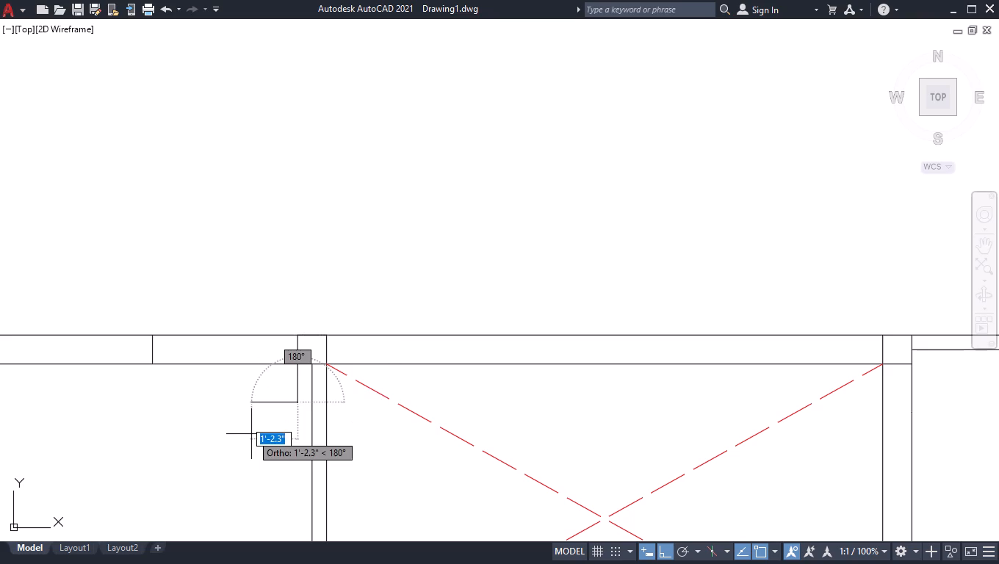
pyautogui.click(323, 405)
pyautogui.press('space')
# Draw a 4.5" square in the outer northeast corner of the column at the north wall, west of the red-crossed area.
pyautogui.scroll(2, 311, 352)
pyautogui.press('space')
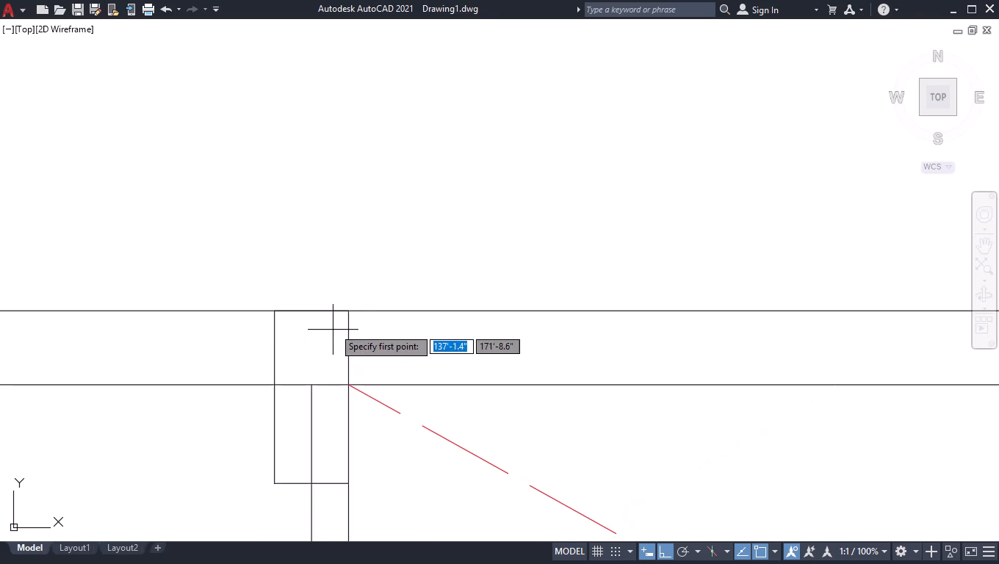
pyautogui.click(345, 309)
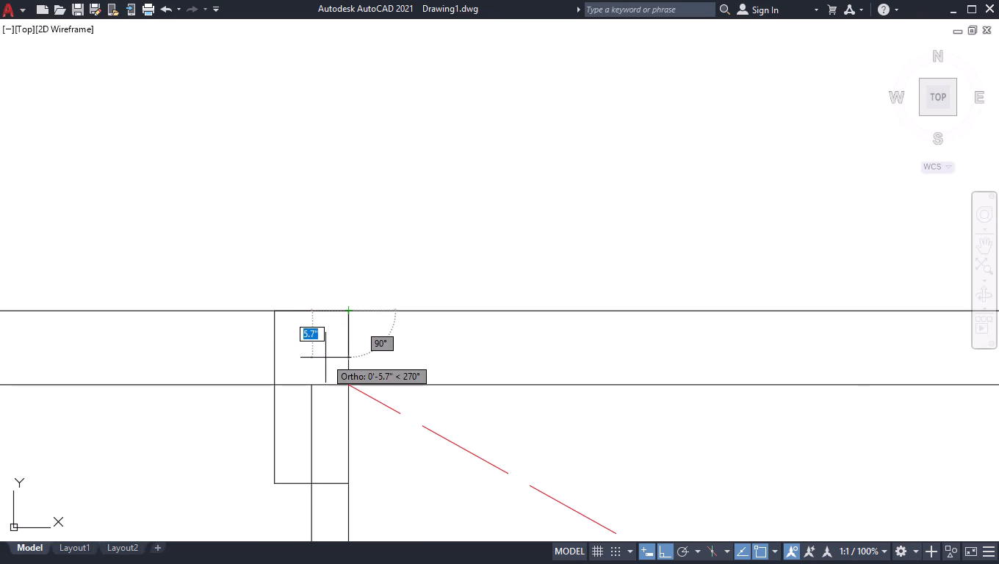
pyautogui.write('4.5')
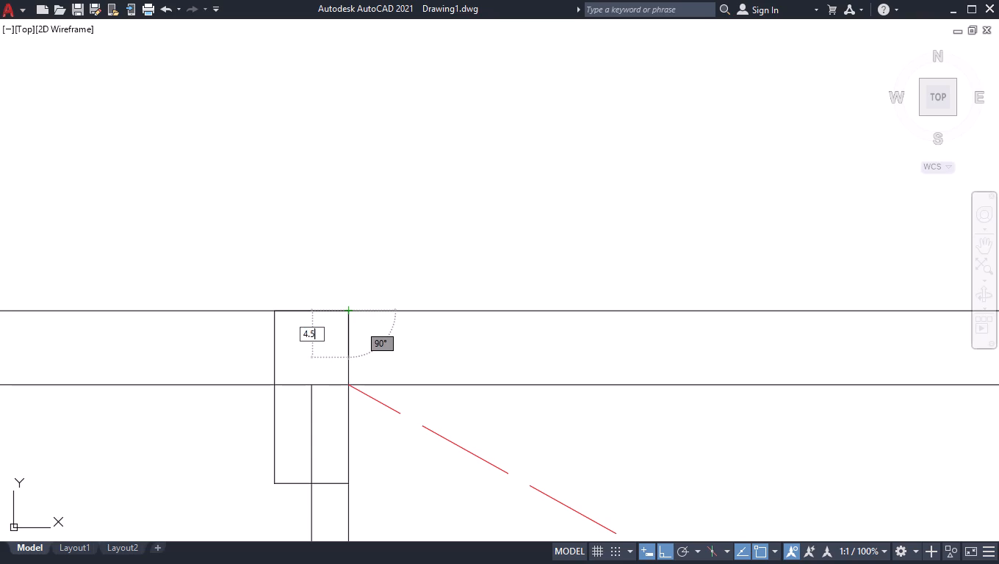
pyautogui.press('Return')
pyautogui.write('4.5')
pyautogui.press('Return')
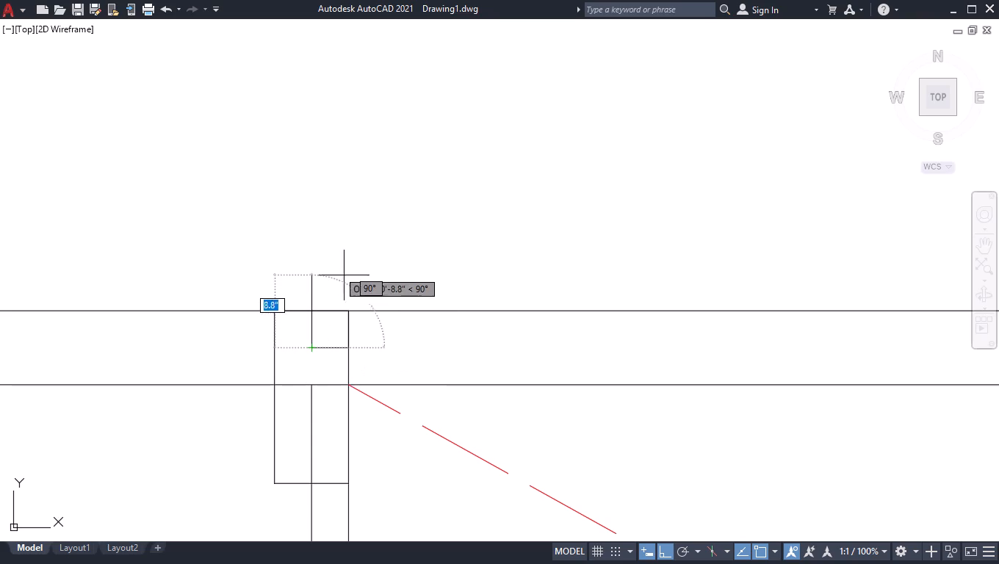
pyautogui.write('4.5')
pyautogui.press('Return')
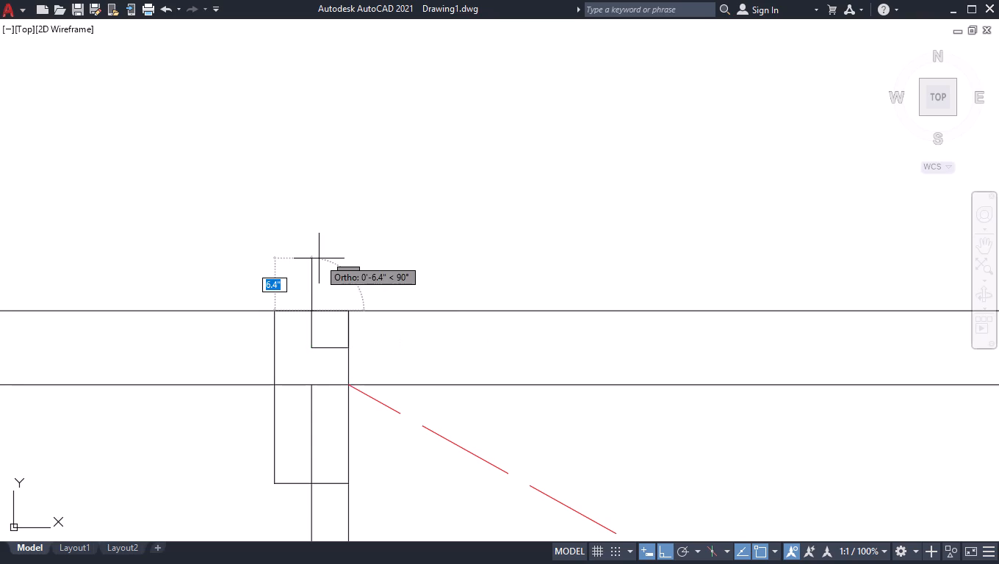
pyautogui.press('Return')
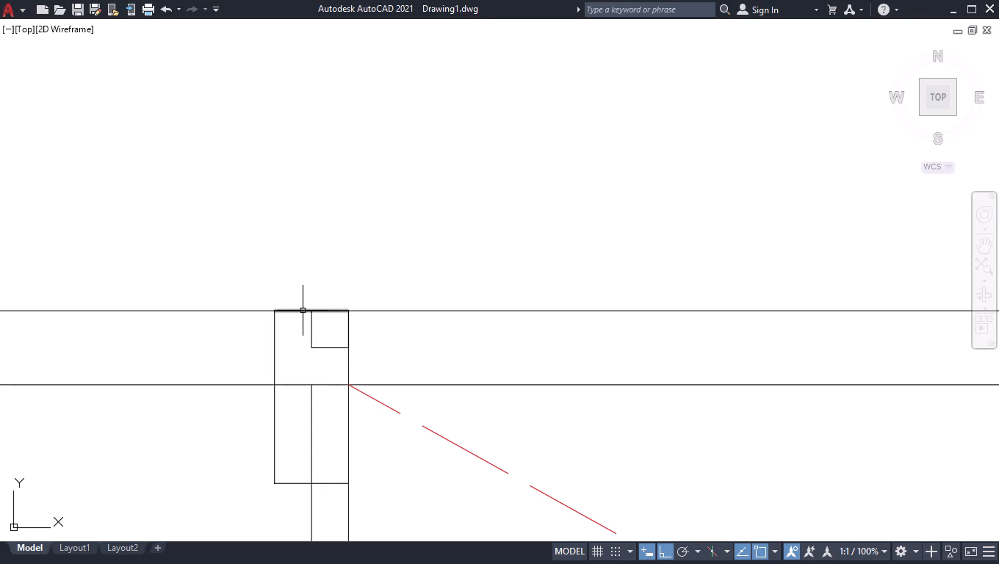
# Delete the column outline's top line that overlaps the north wall's outer line.
pyautogui.click(303, 311)
pyautogui.press('Delete')
# Draw a 4.5" square in the outer northeast corner of the grey-crossed shaft's walls.
pyautogui.scroll(-1, 387, 371)
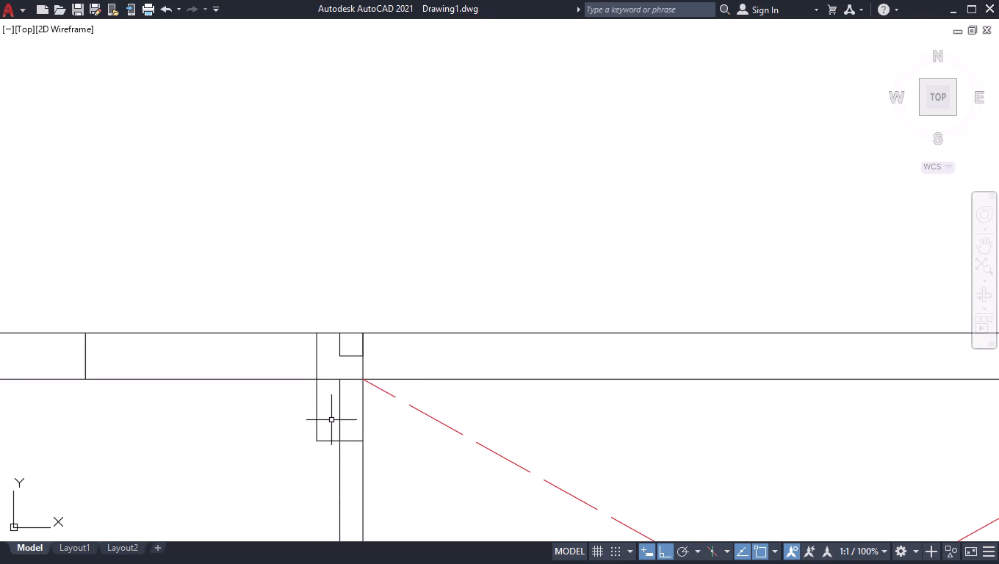
pyautogui.scroll(-2, 411, 403)
pyautogui.scroll(-2, 502, 382)
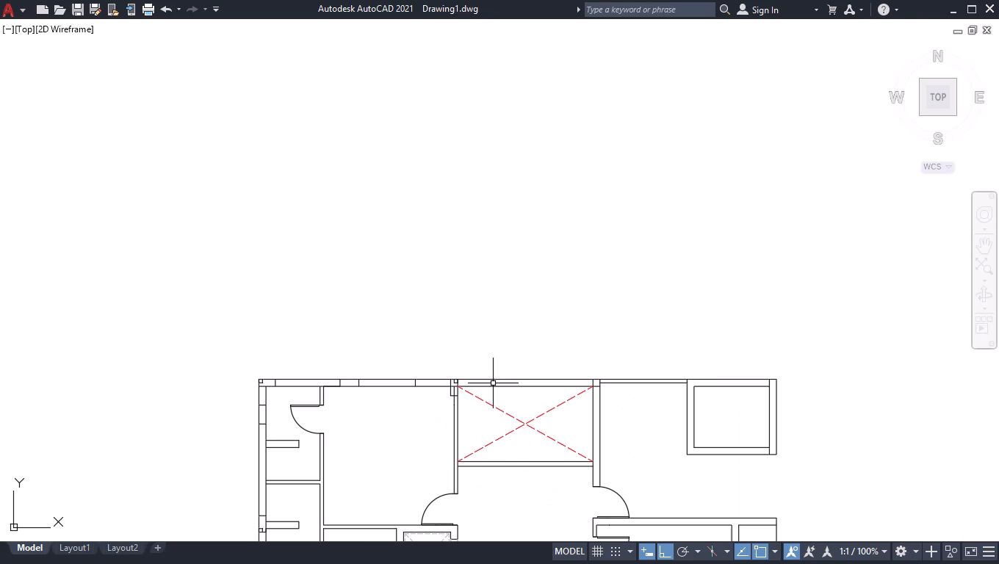
pyautogui.scroll(-1, 456, 360)
pyautogui.scroll(3, 441, 469)
pyautogui.scroll(5, 506, 486)
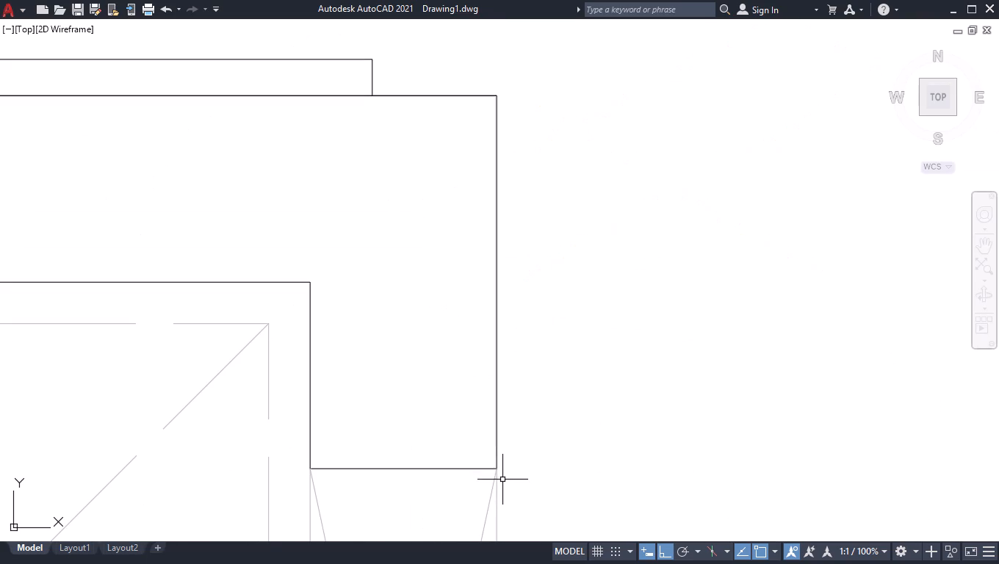
pyautogui.press('l')
pyautogui.press('Return')
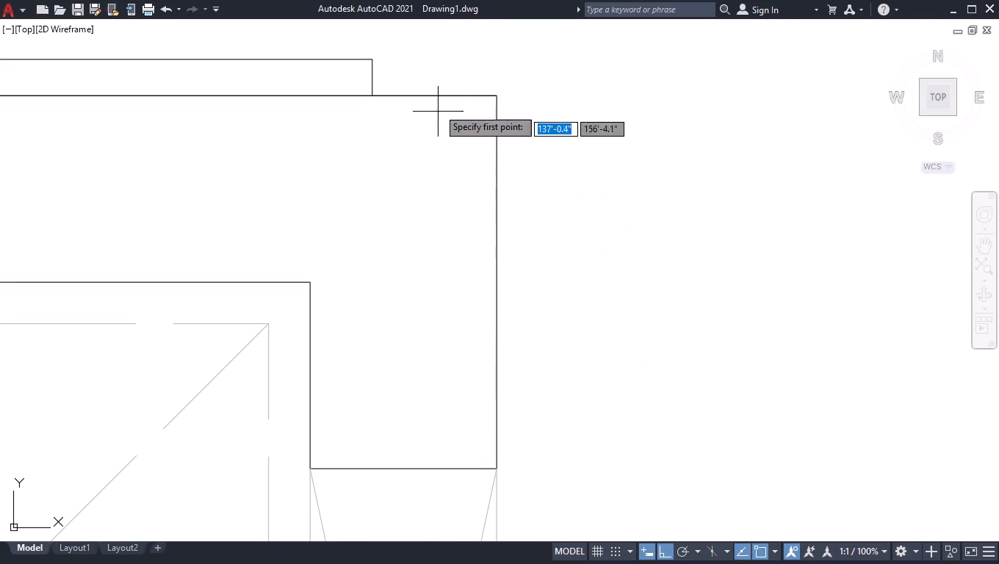
pyautogui.click(495, 95)
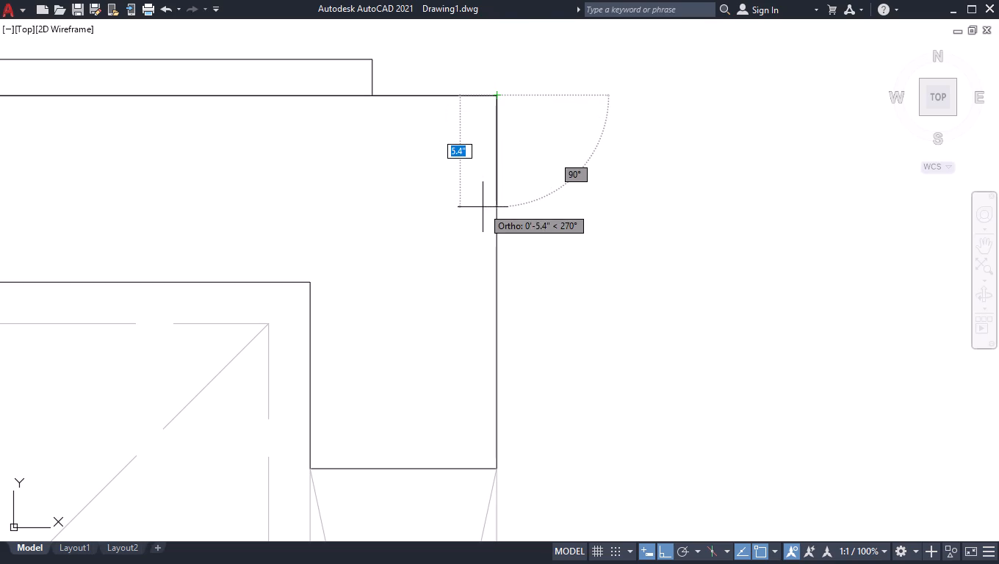
pyautogui.write('4.5')
pyautogui.press('Return')
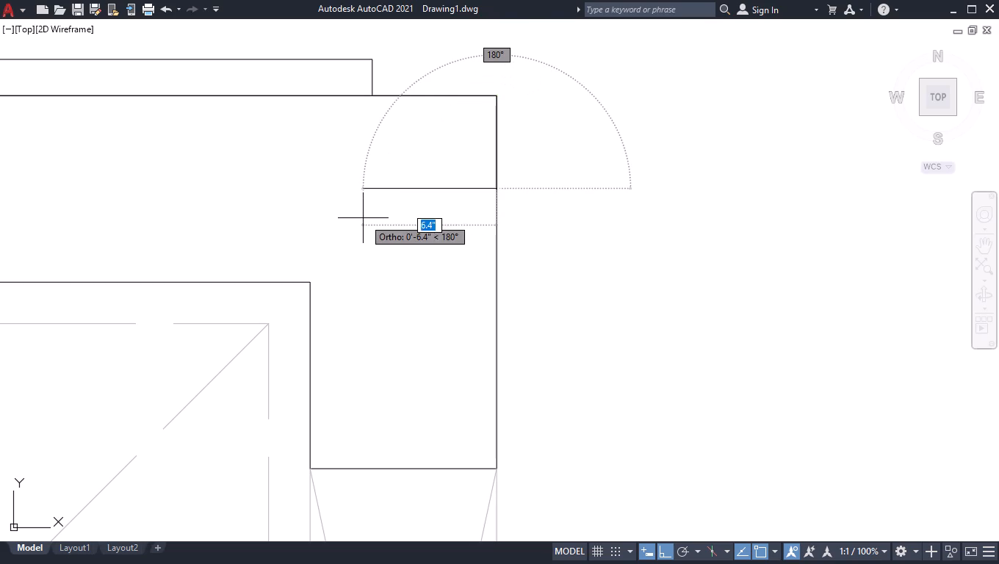
pyautogui.write('4.5')
pyautogui.press('Return')
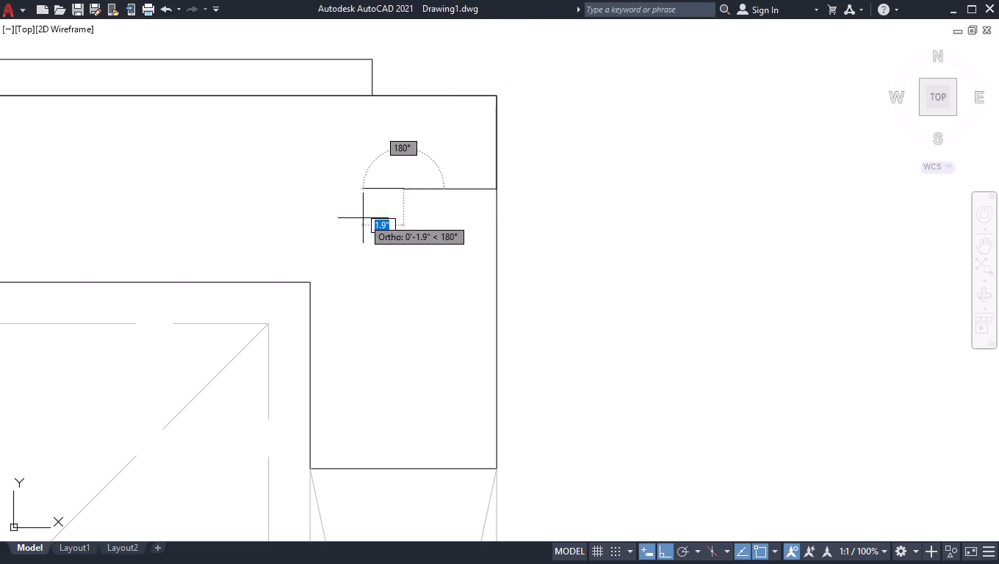
pyautogui.click(400, 99)
pyautogui.press('Return')
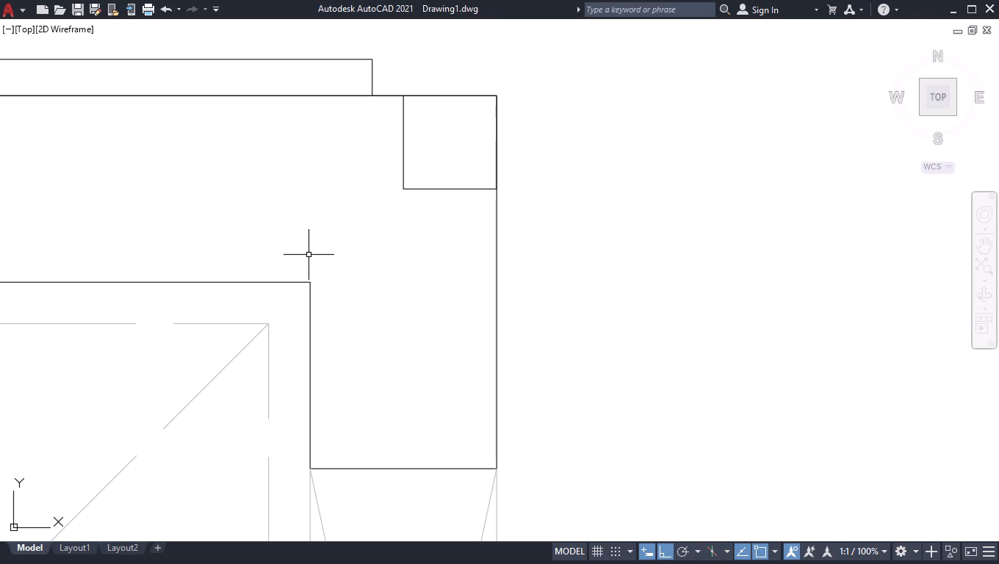
# Extend the inner line of the shaft's north wall east to the outer line of its east wall.
pyautogui.write('ex')
pyautogui.press('Return')
pyautogui.click(209, 280)
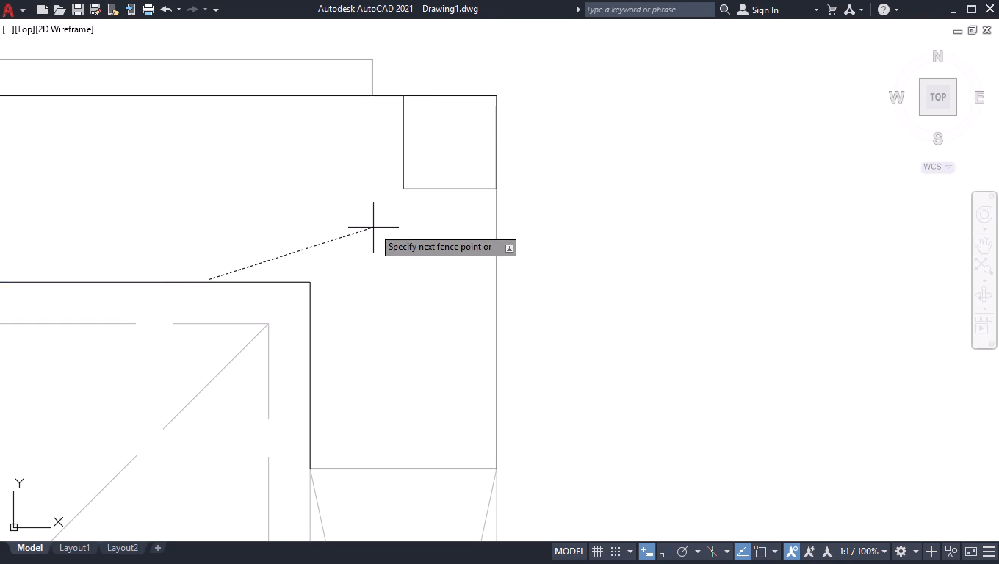
pyautogui.click(229, 288)
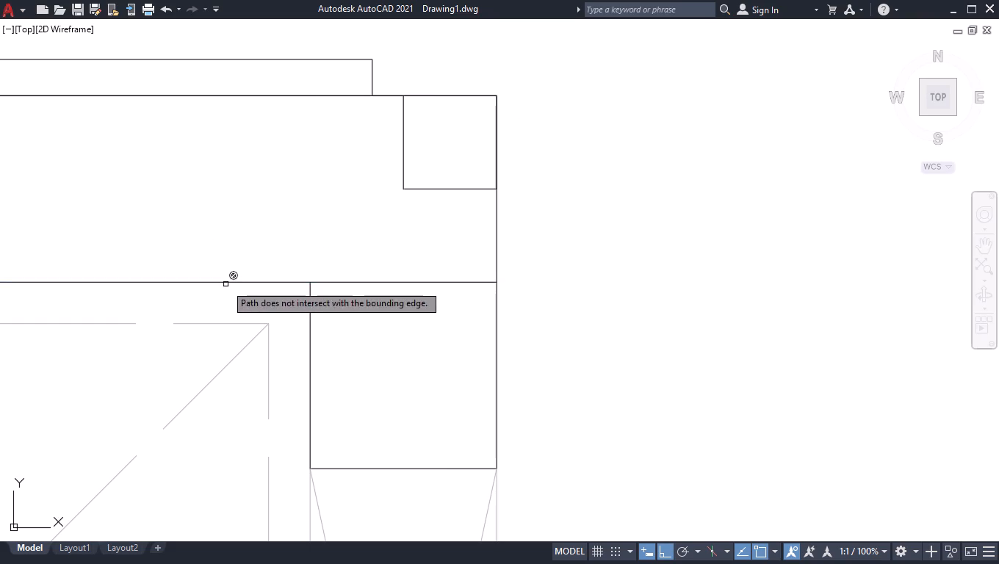
pyautogui.press('Return')
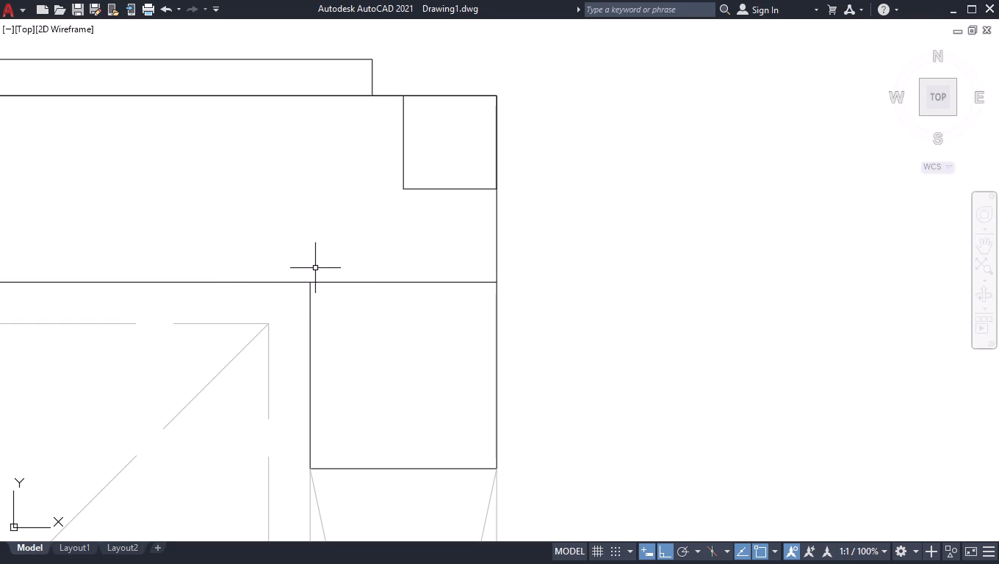
# Draw a line 1'-3" west from the shaft's inner northeast corner, continuing north across the wall to its outer face.
pyautogui.press('l')
pyautogui.press('Return')
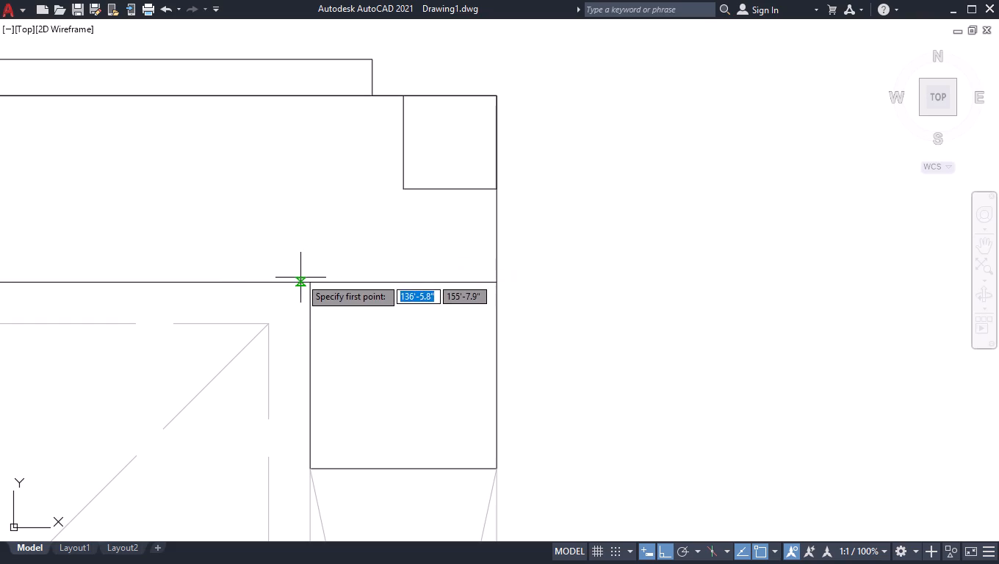
pyautogui.click(306, 284)
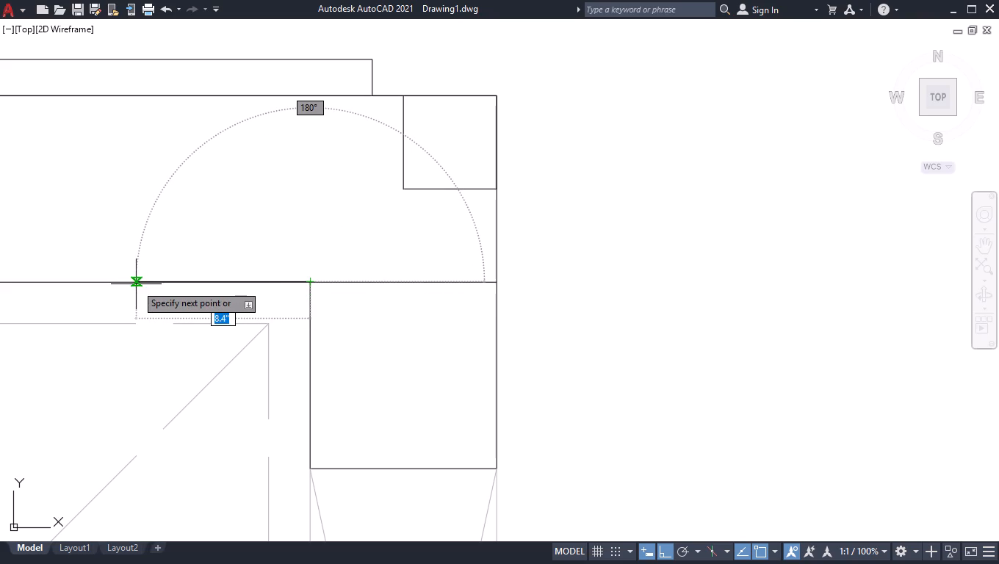
pyautogui.write("1'3")
pyautogui.press('Return')
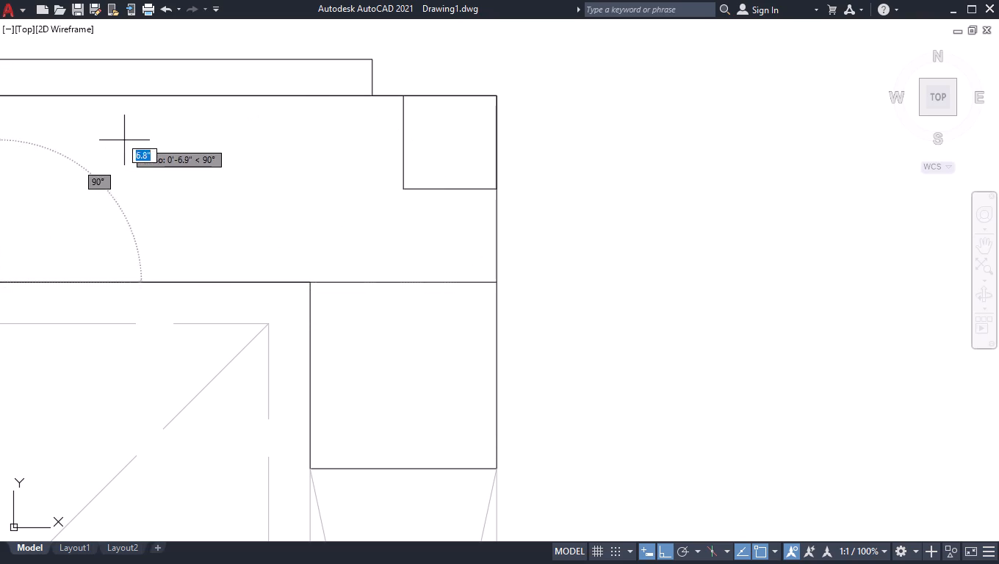
pyautogui.scroll(-4, 143, 181)
pyautogui.scroll(2, 107, 166)
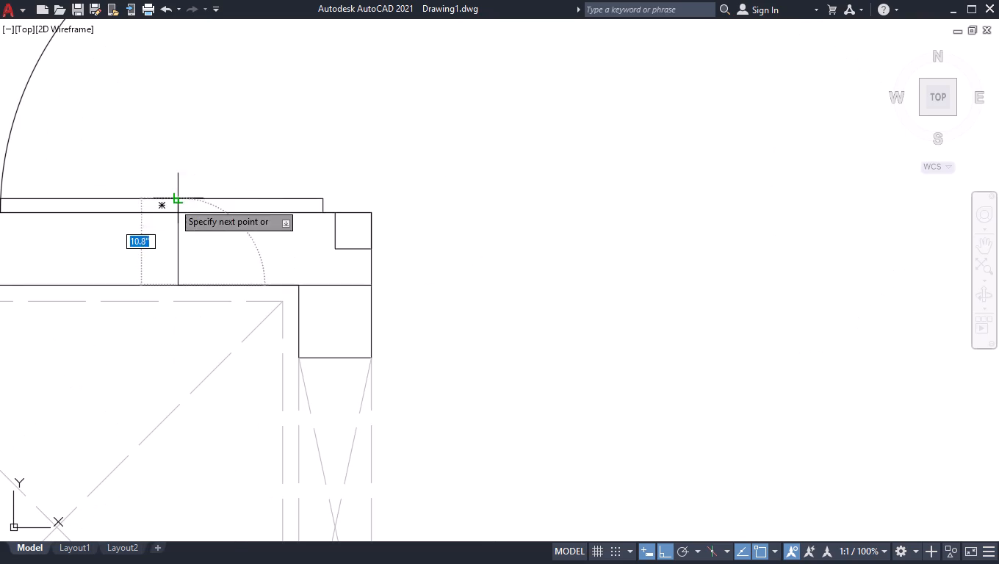
pyautogui.click(173, 211)
pyautogui.press('space')
# Draw a 4.5" square in the outer southeast corner of the grey-crossed shaft's walls.
pyautogui.scroll(-3, 358, 214)
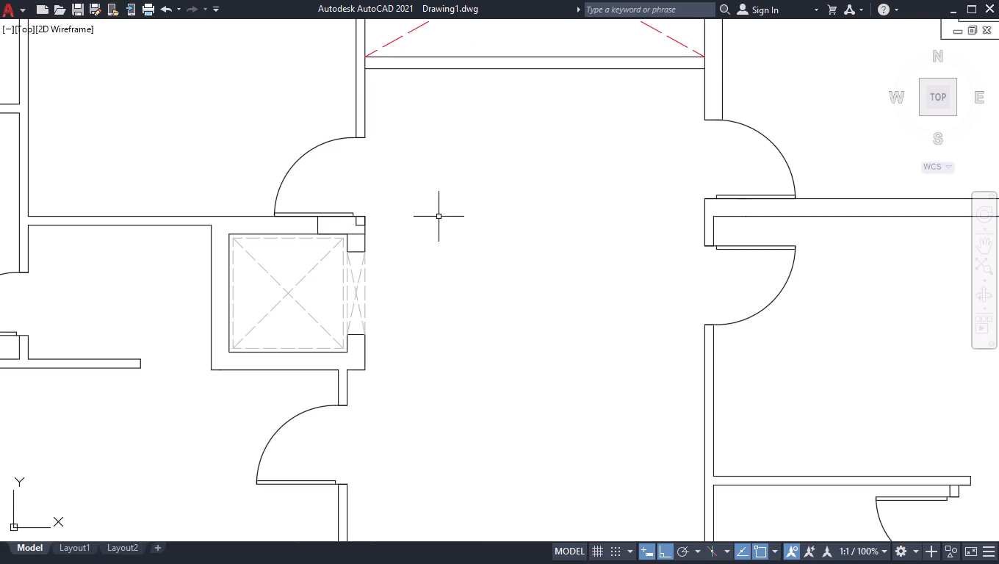
pyautogui.scroll(-2, 436, 227)
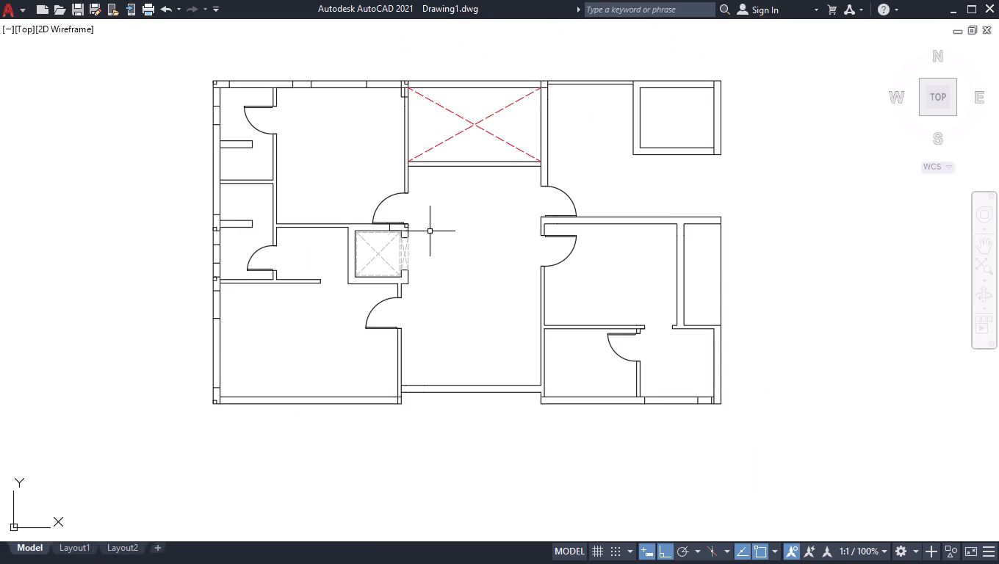
pyautogui.scroll(6, 401, 282)
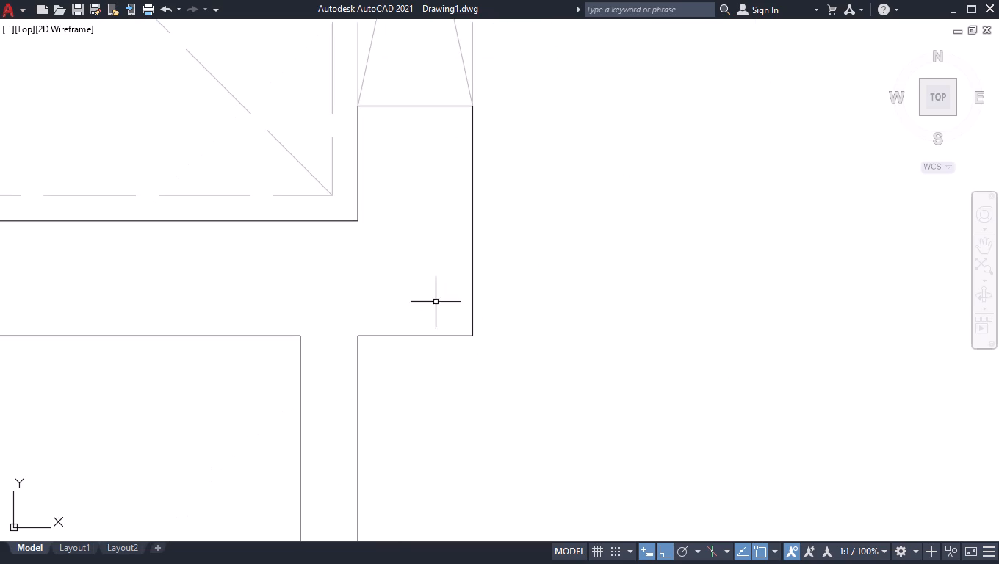
pyautogui.press('l')
pyautogui.press('Return')
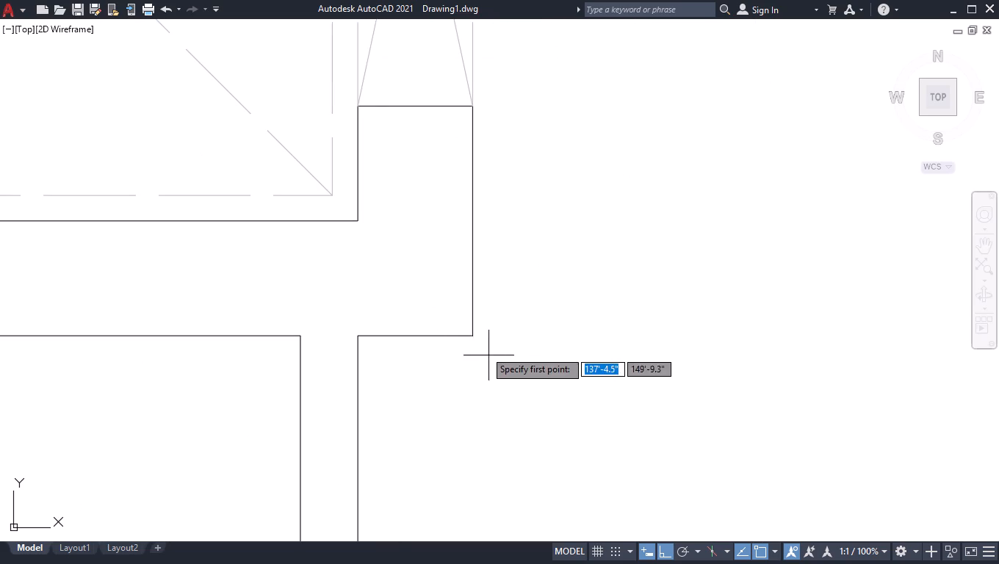
pyautogui.click(474, 336)
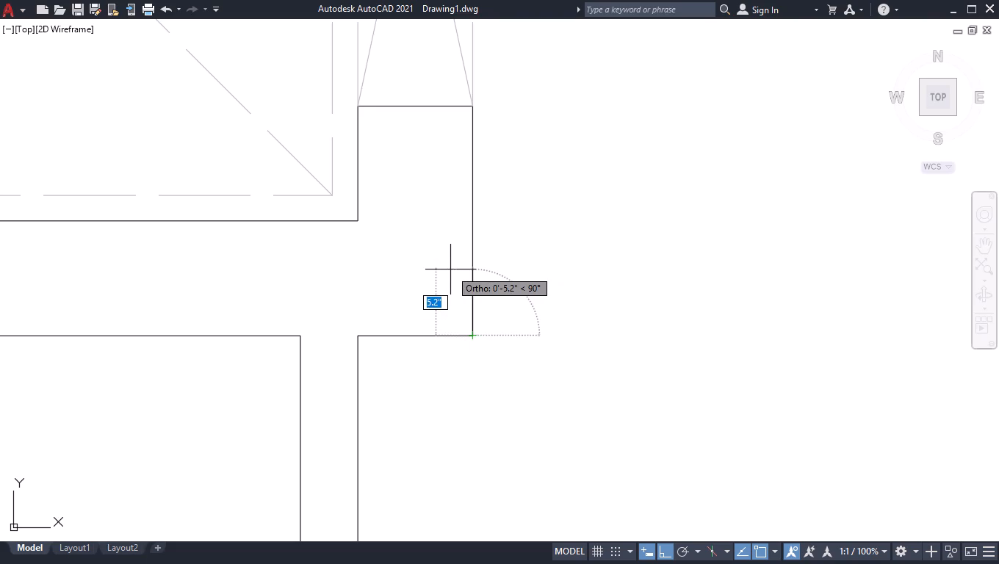
pyautogui.press('4')
pyautogui.write('.5')
pyautogui.press('Return')
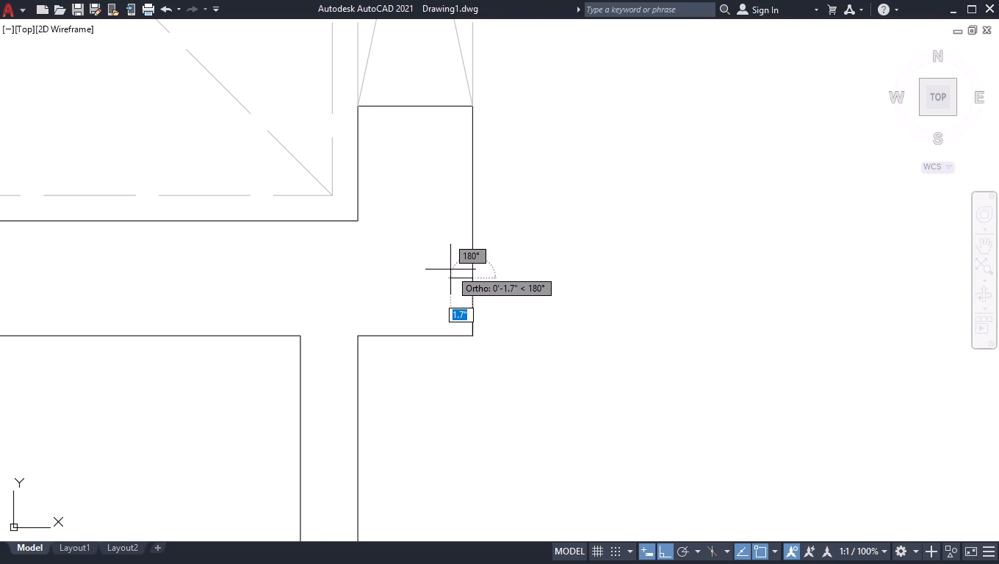
pyautogui.write('4.5')
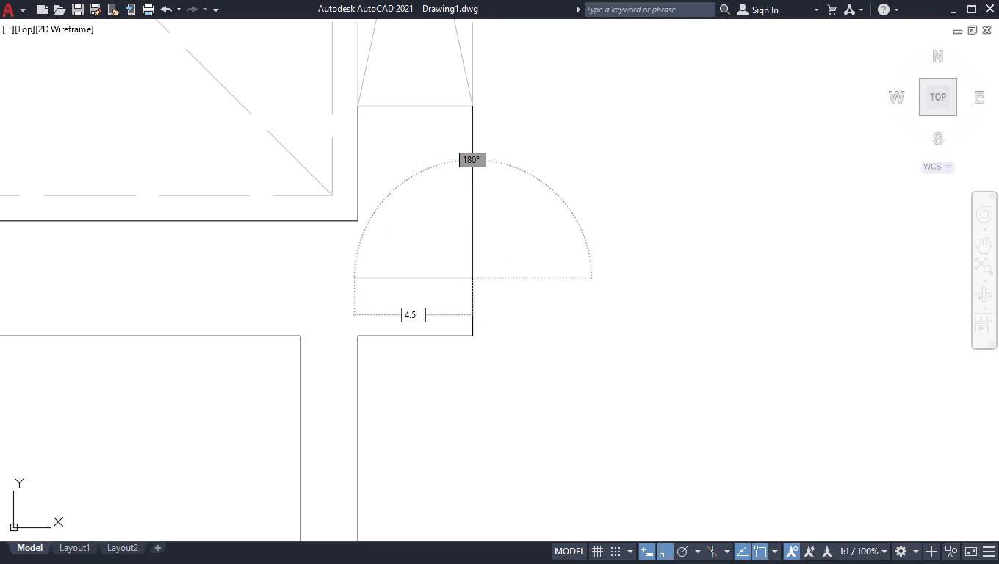
pyautogui.press('Return')
pyautogui.write('4.5')
pyautogui.press('Return')
pyautogui.press('Return')
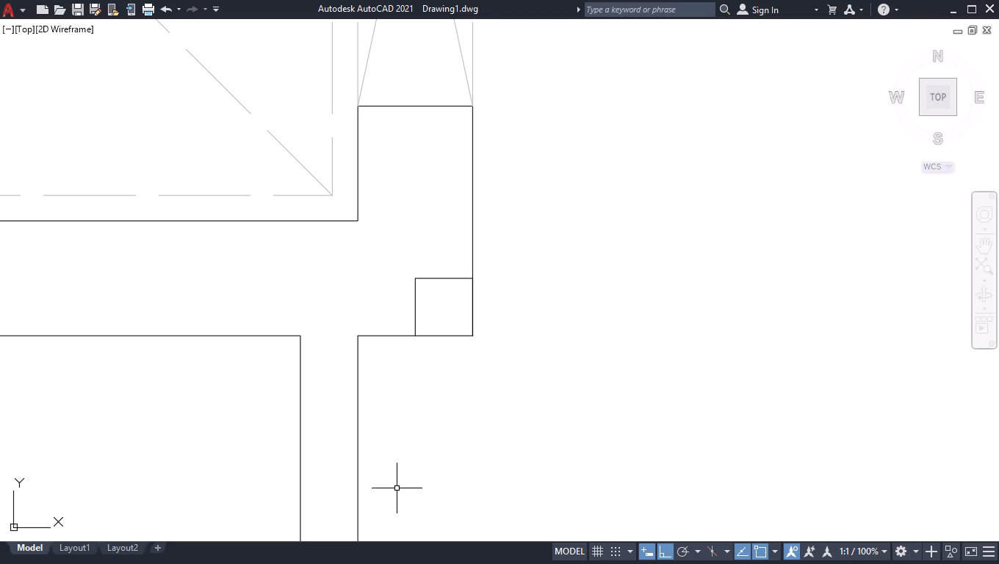
# Draw a line 4.5" west from where the thin wall's west line meets the shaft's south wall, continuing north to that wall's inner line.
pyautogui.press('l')
pyautogui.press('Return')
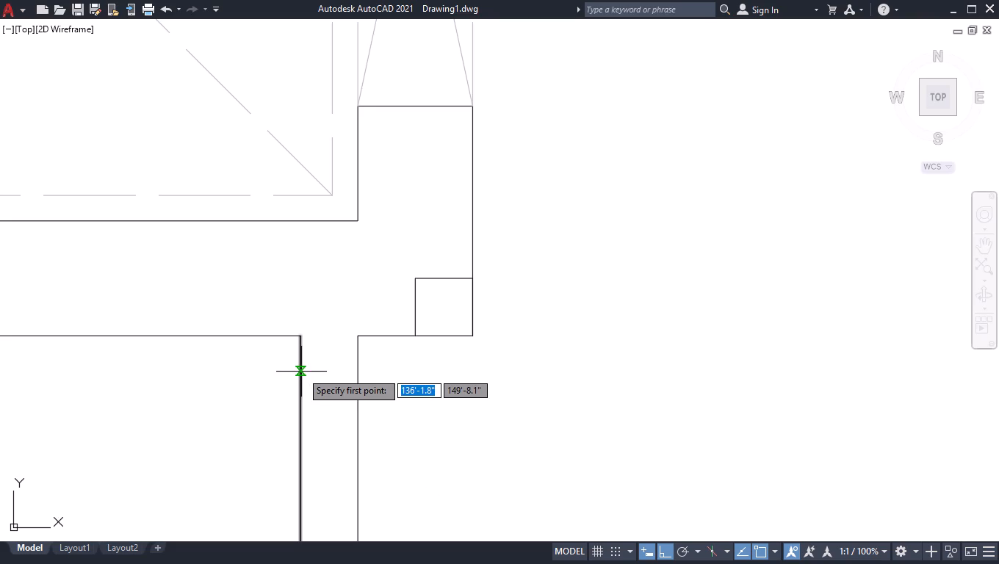
pyautogui.click(296, 338)
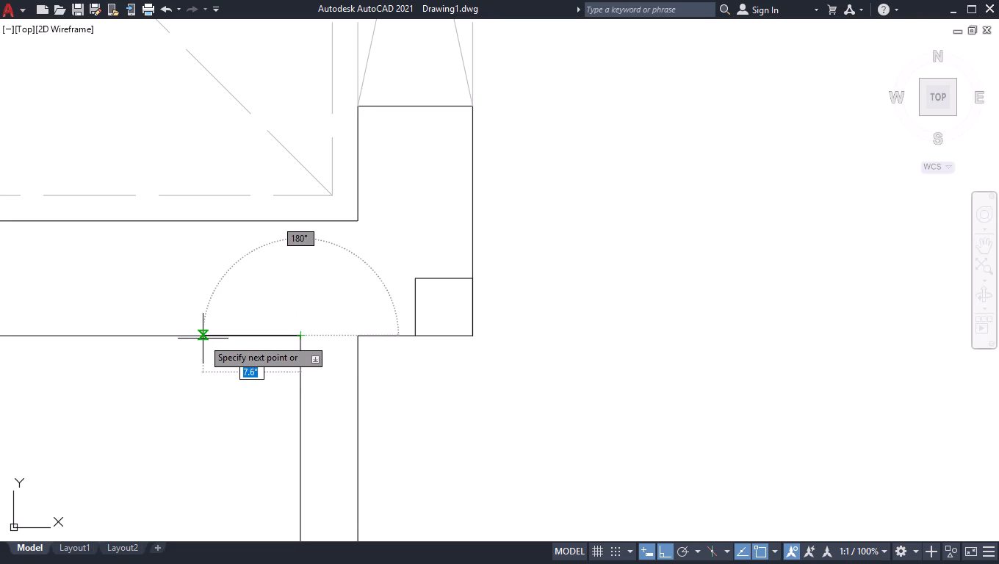
pyautogui.write('4.5')
pyautogui.press('Return')
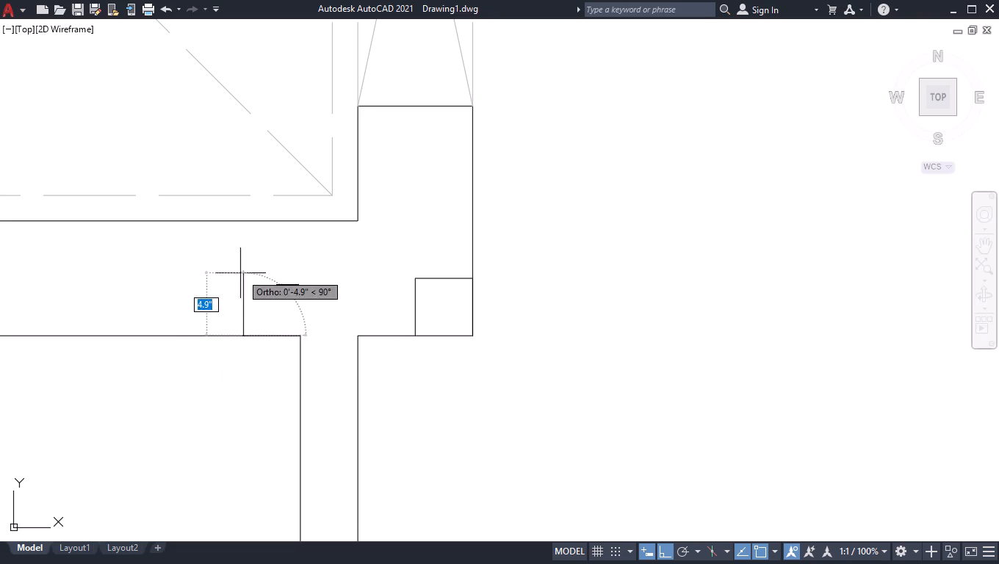
pyautogui.click(240, 223)
pyautogui.press('v')
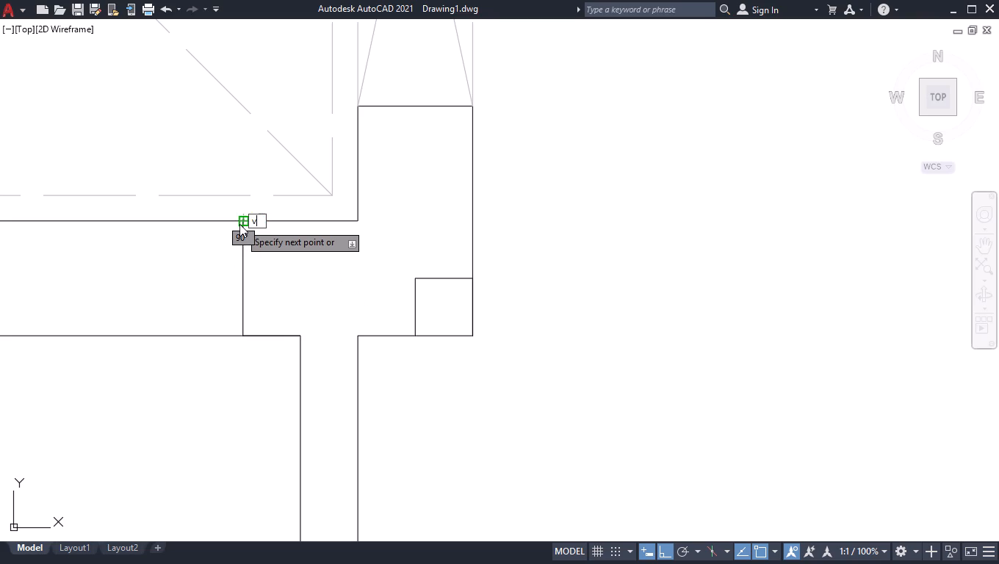
pyautogui.press('space')
pyautogui.press('space')
pyautogui.click(241, 223)
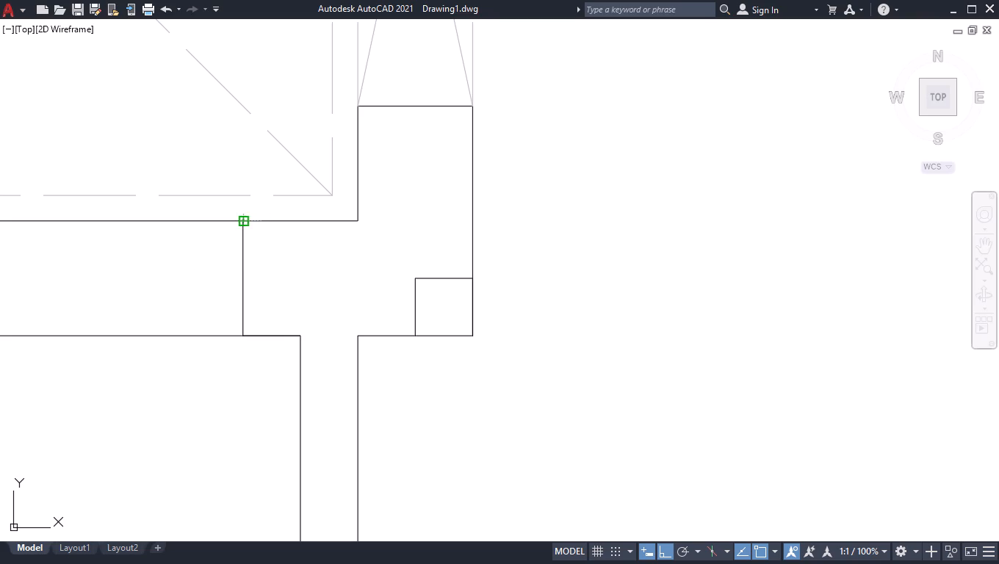
pyautogui.press('space')
# Extend the inner line of the shaft's south wall east to the outer line of its east wall.
pyautogui.write('ex')
pyautogui.press('Return')
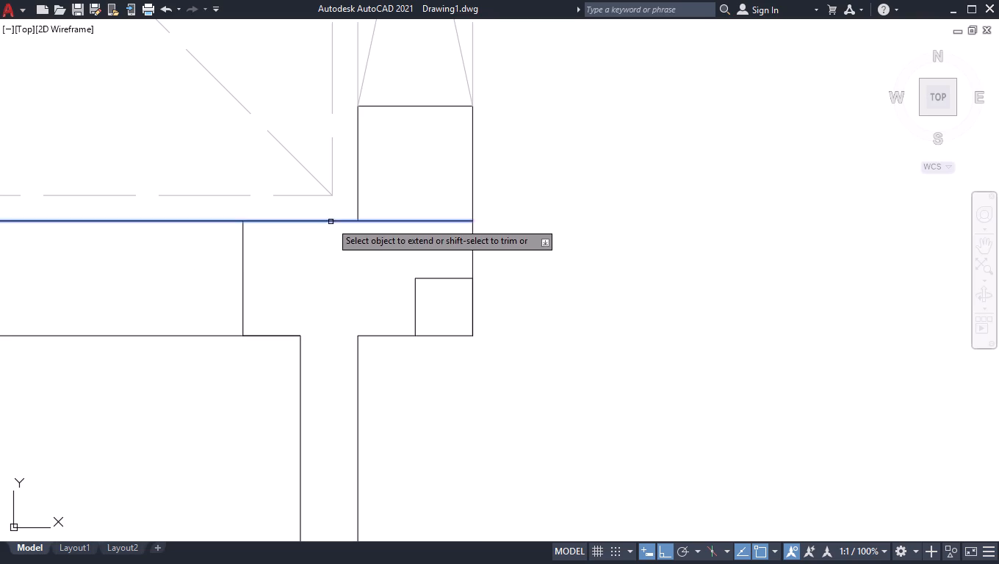
pyautogui.click(327, 217)
pyautogui.click(328, 226)
pyautogui.press('Return')
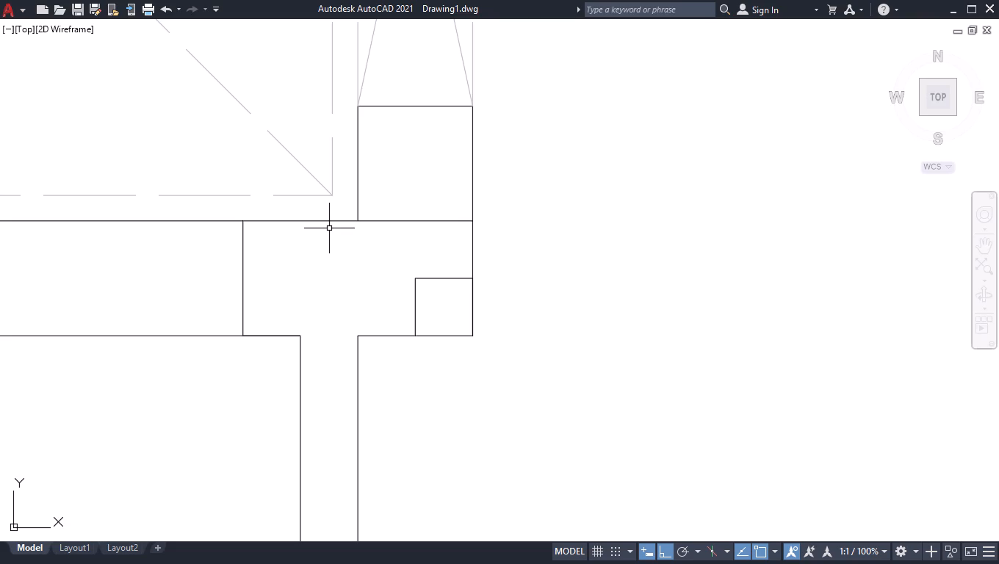
# Draw a line across the top end of the thin wall just south of the door below the shaft.
pyautogui.scroll(-2, 441, 115)
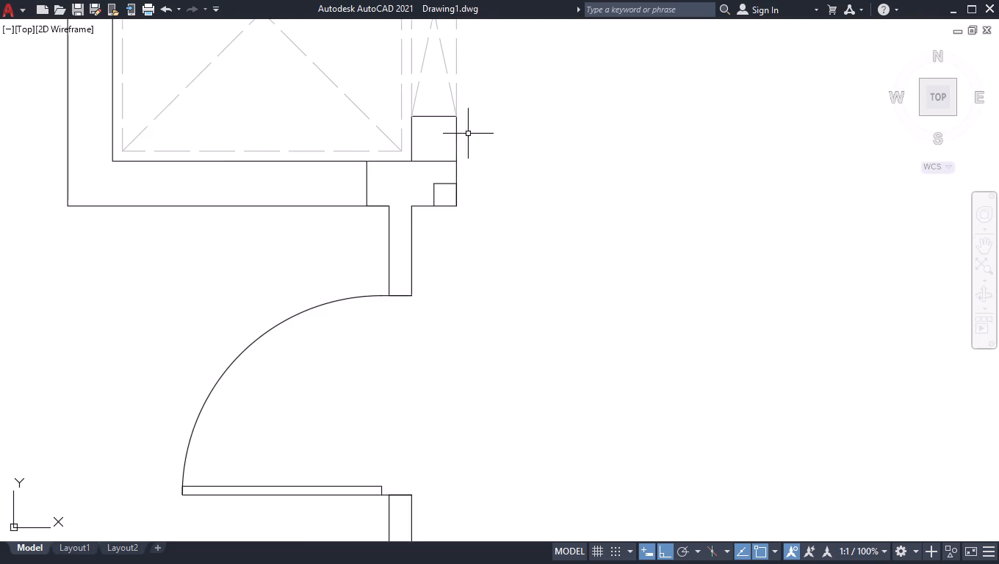
pyautogui.scroll(-1, 482, 173)
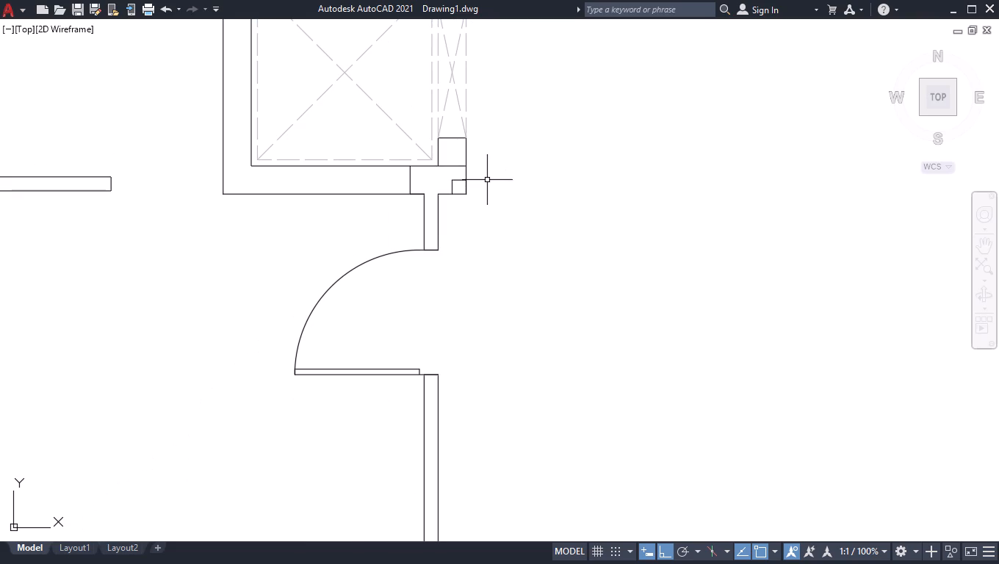
pyautogui.scroll(2, 402, 431)
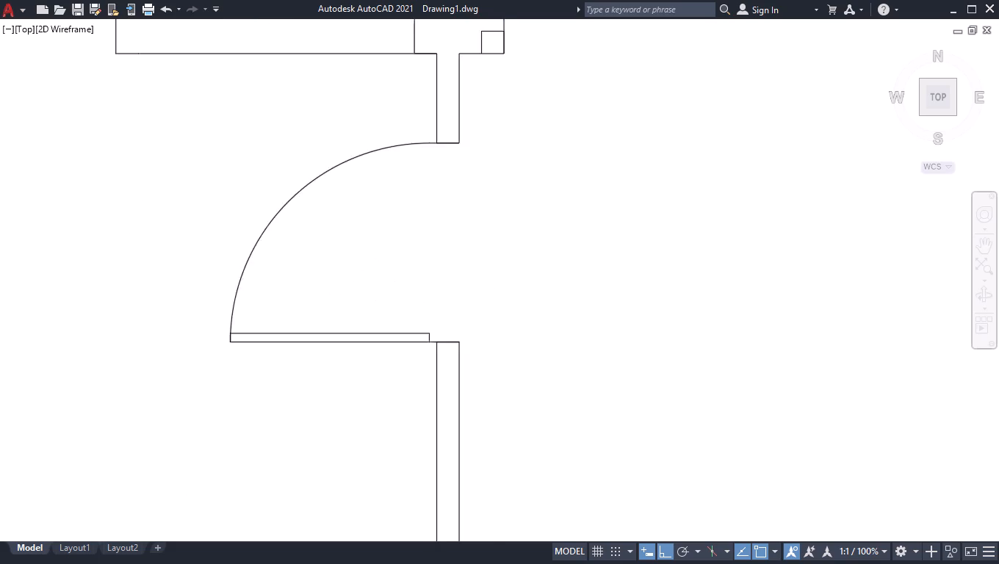
pyautogui.scroll(1, 404, 429)
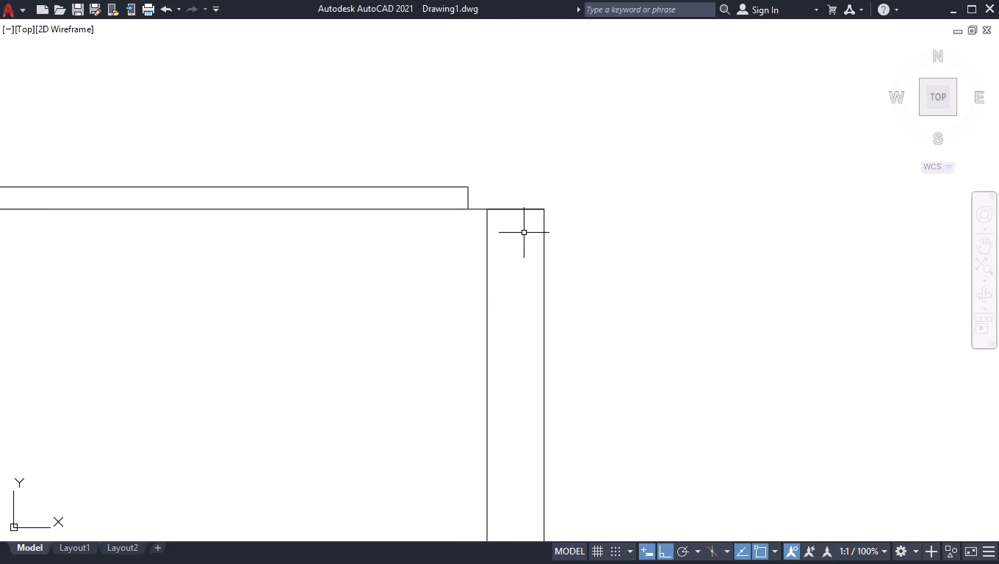
pyautogui.write('l\\')
pyautogui.press('BackSpace')
pyautogui.press('Return')
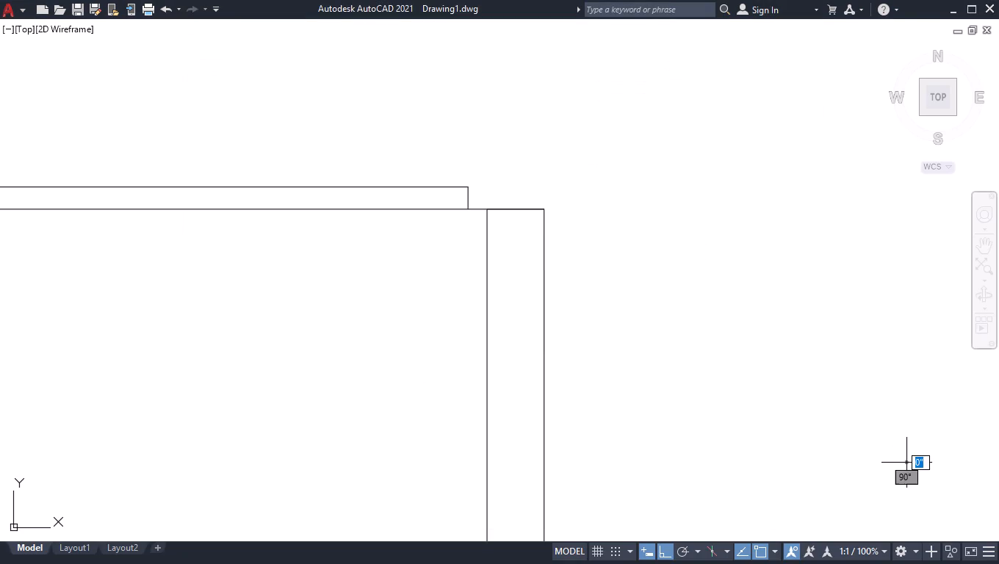
pyautogui.press('space')
pyautogui.press('space')
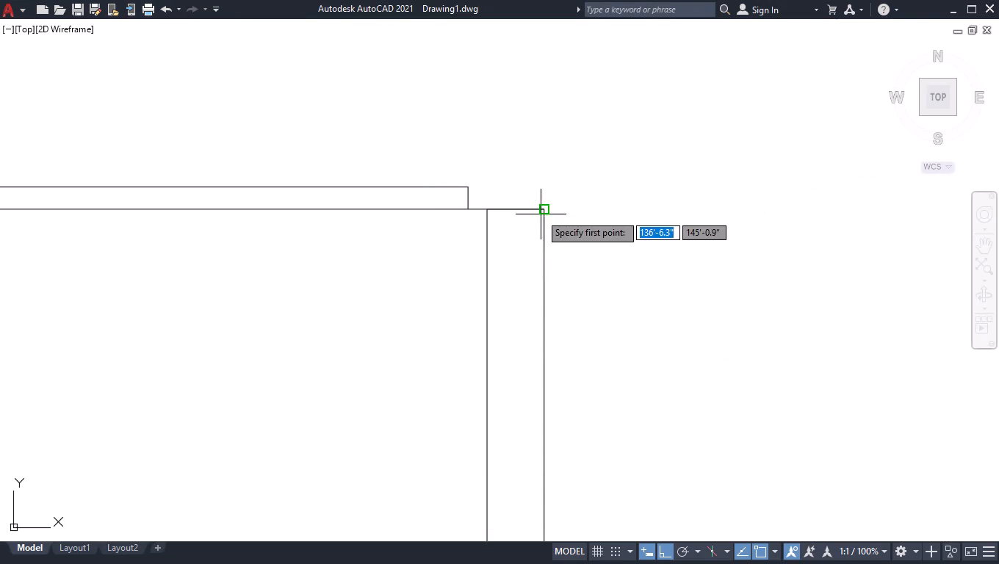
pyautogui.scroll(1, 547, 206)
pyautogui.click(547, 210)
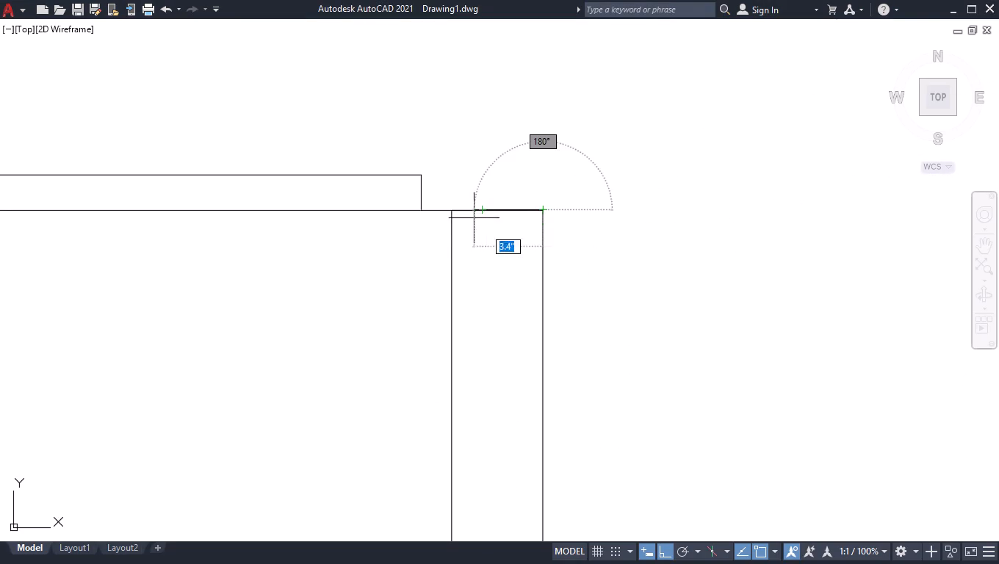
pyautogui.click(455, 210)
pyautogui.press('space')
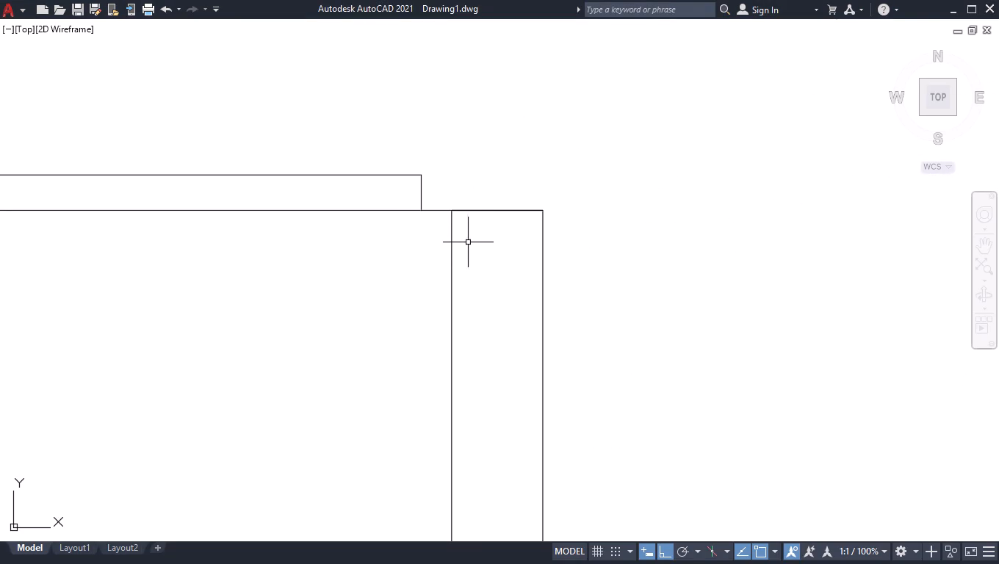
# Move the new line across the wall end 8" south along the wall.
pyautogui.click(512, 210)
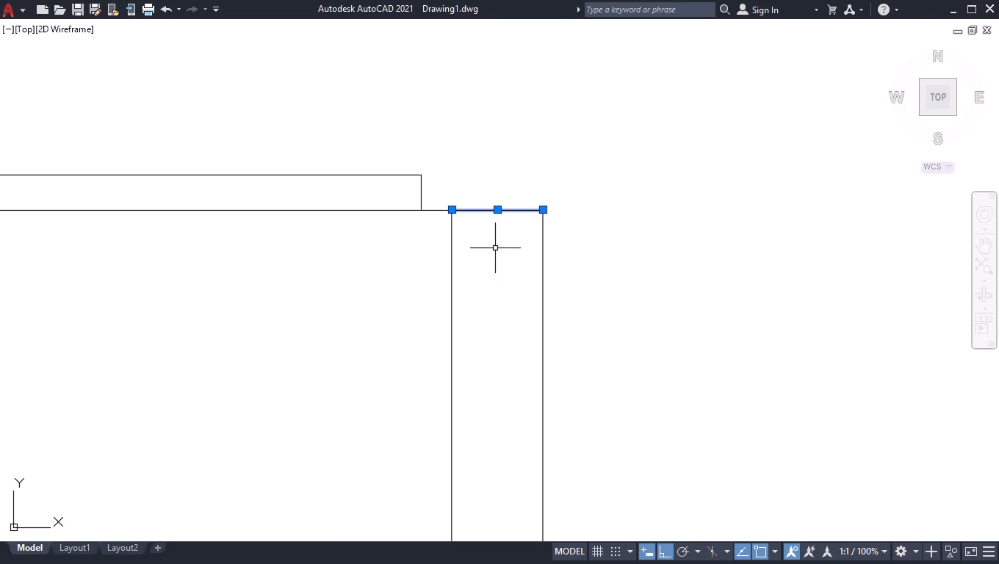
pyautogui.click(494, 209)
pyautogui.press('8')
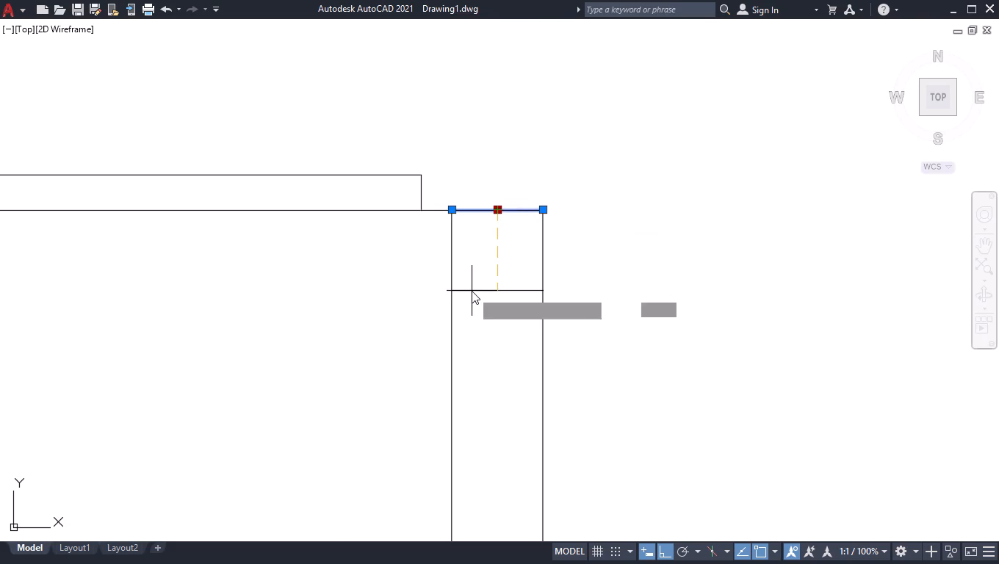
pyautogui.press('Return')
pyautogui.keyDown('shift'); pyautogui.moveTo(549, 290); pyautogui.dragTo(527, 335); pyautogui.keyUp('shift')
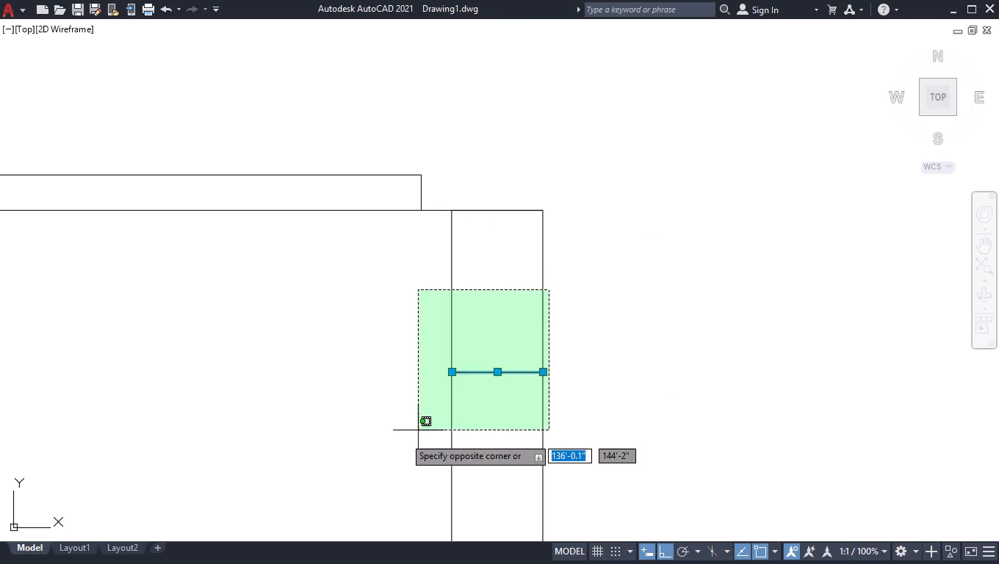
pyautogui.keyDown('shift'); pyautogui.click(404, 437); pyautogui.keyUp('shift')
# Outline a column from the cross line's west end: 4.5" west, 1'-6" south, and east to the wall's east face.
pyautogui.scroll(-6, 547, 390)
pyautogui.scroll(3, 577, 435)
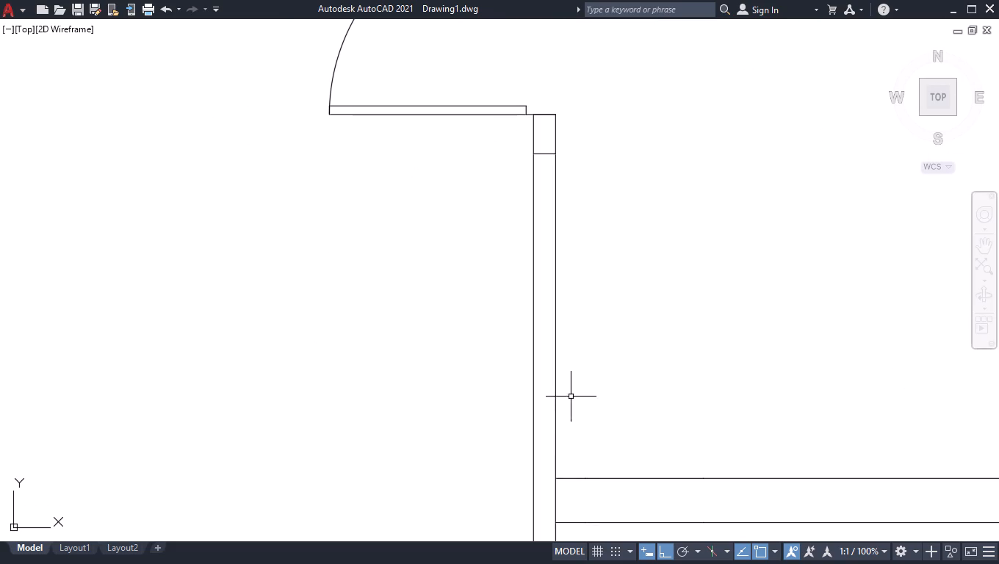
pyautogui.scroll(1, 594, 115)
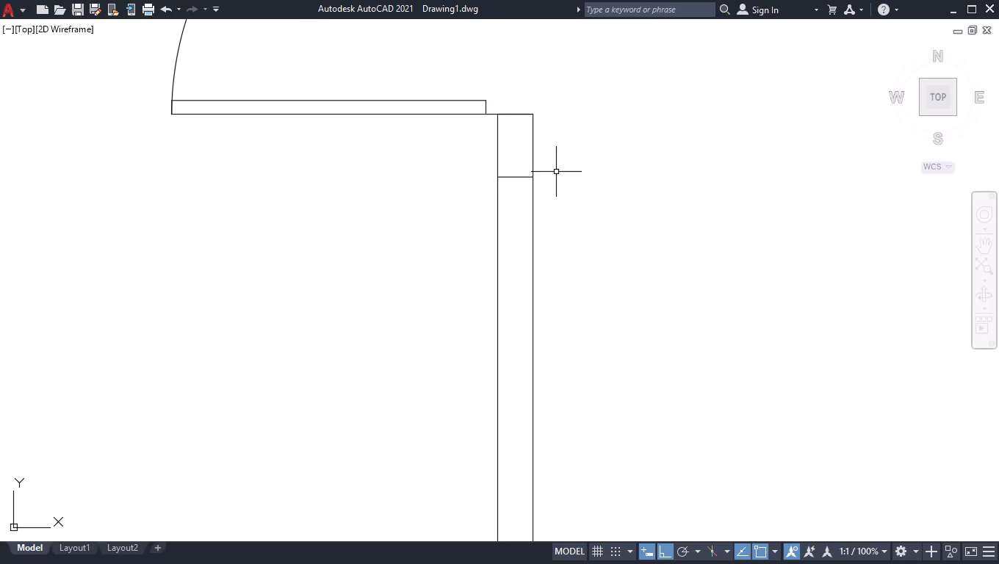
pyautogui.press('l')
pyautogui.press('Return')
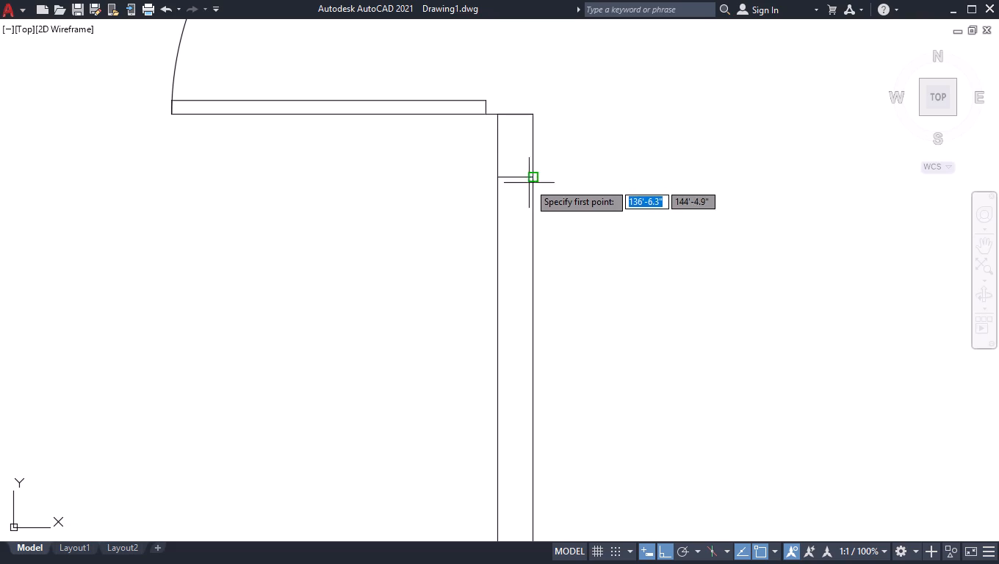
pyautogui.click(499, 176)
pyautogui.write('4.5')
pyautogui.press('Return')
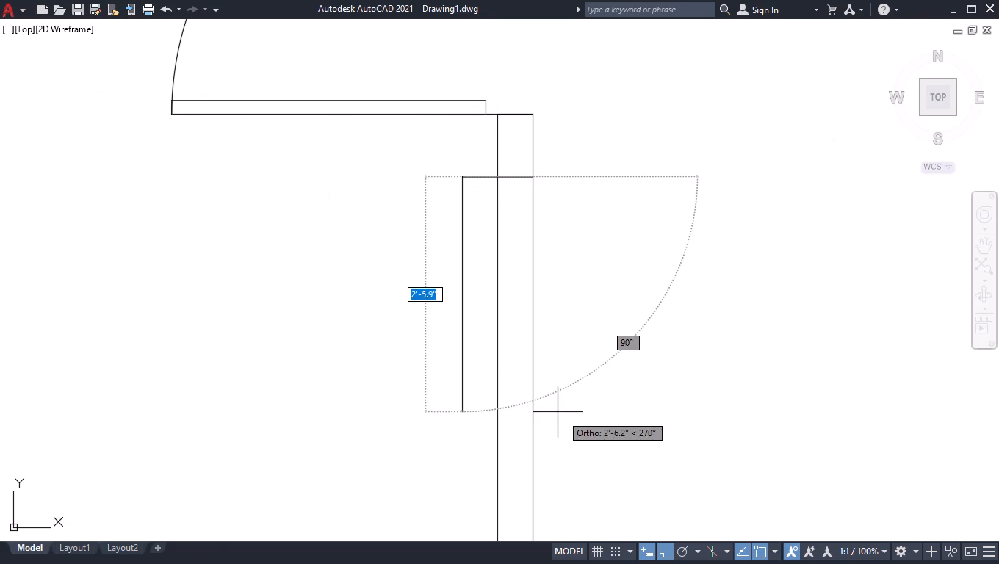
pyautogui.write("1'6")
pyautogui.press('Return')
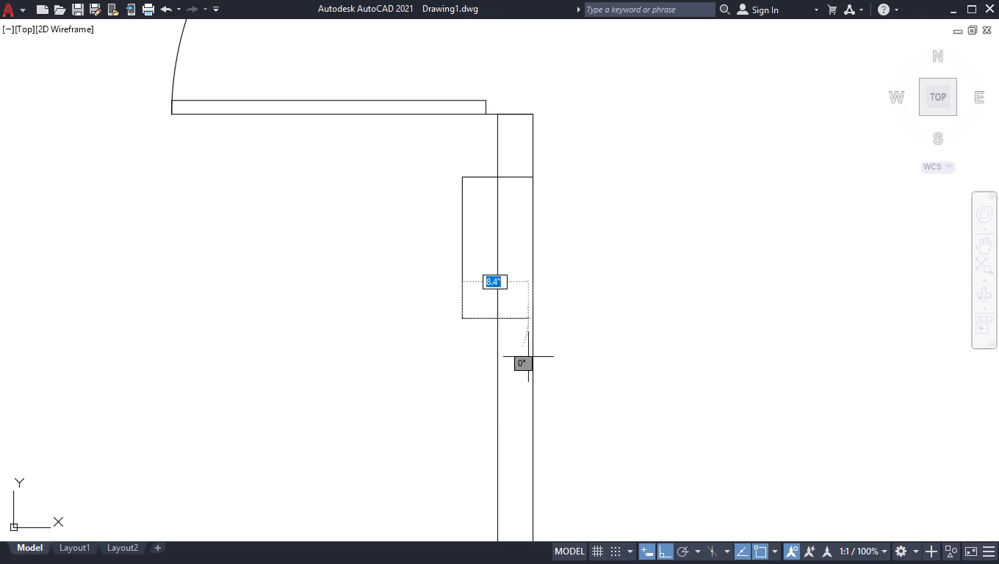
pyautogui.click(531, 321)
pyautogui.press('space')
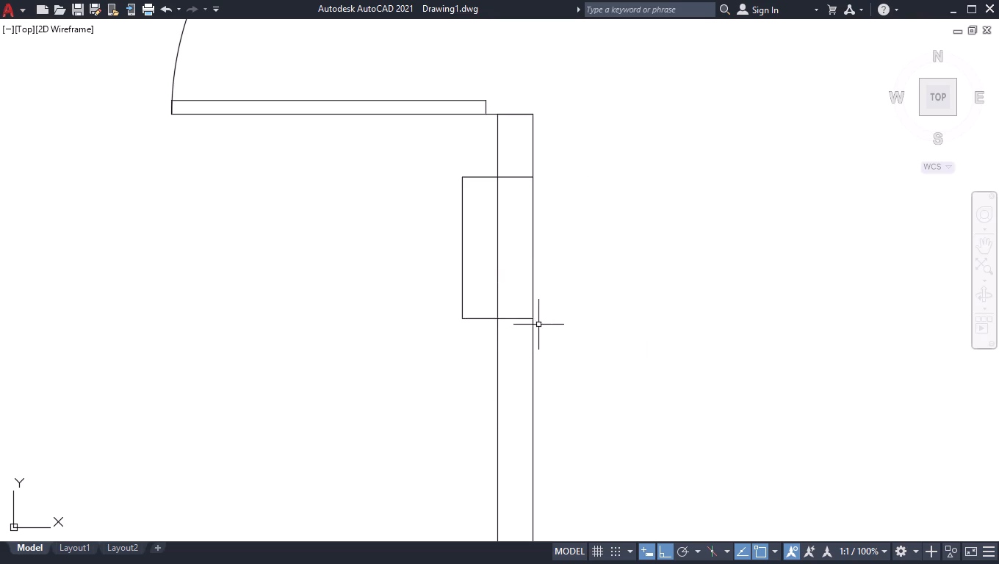
# Draw a 4.5" square in the northeast corner of the new column outline below the door.
pyautogui.press('space')
pyautogui.scroll(3, 515, 195)
pyautogui.click(587, 120)
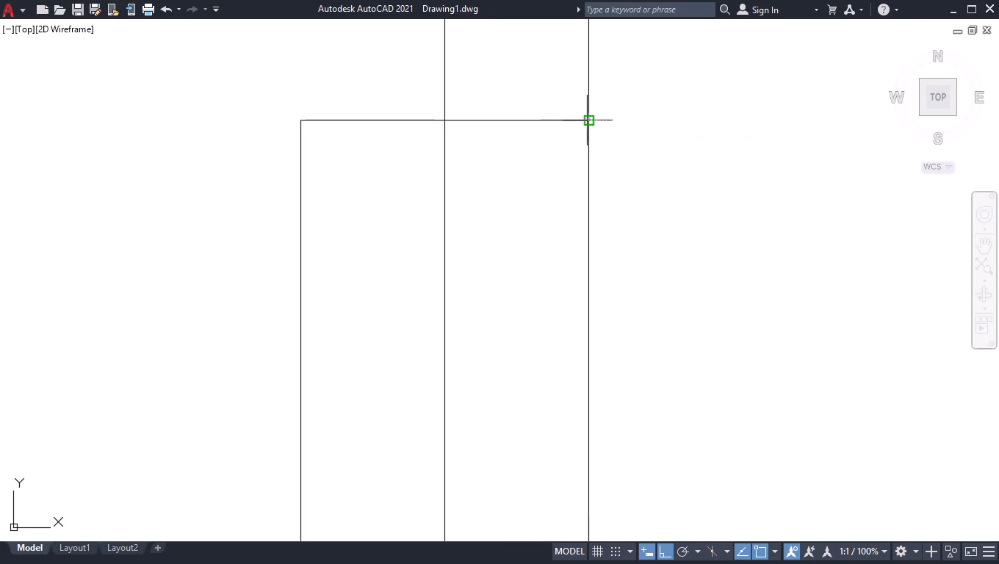
pyautogui.write('4.5')
pyautogui.press('Return')
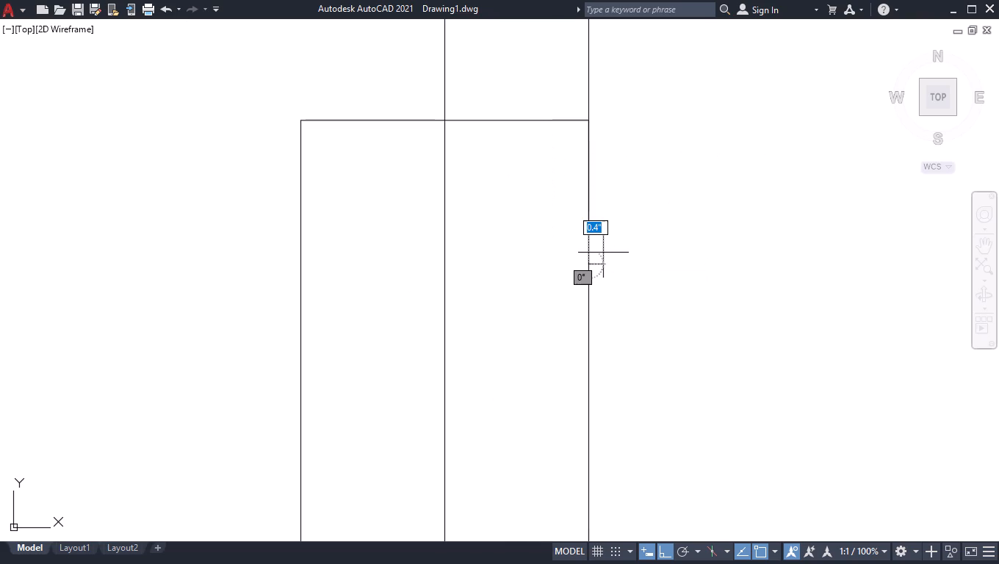
pyautogui.click(447, 264)
pyautogui.press('space')
# Draw a line 9" west from where the central hall's south wall inner line meets the thin wall, continuing south to the outer face.
pyautogui.scroll(-3, 513, 227)
pyautogui.scroll(-2, 586, 233)
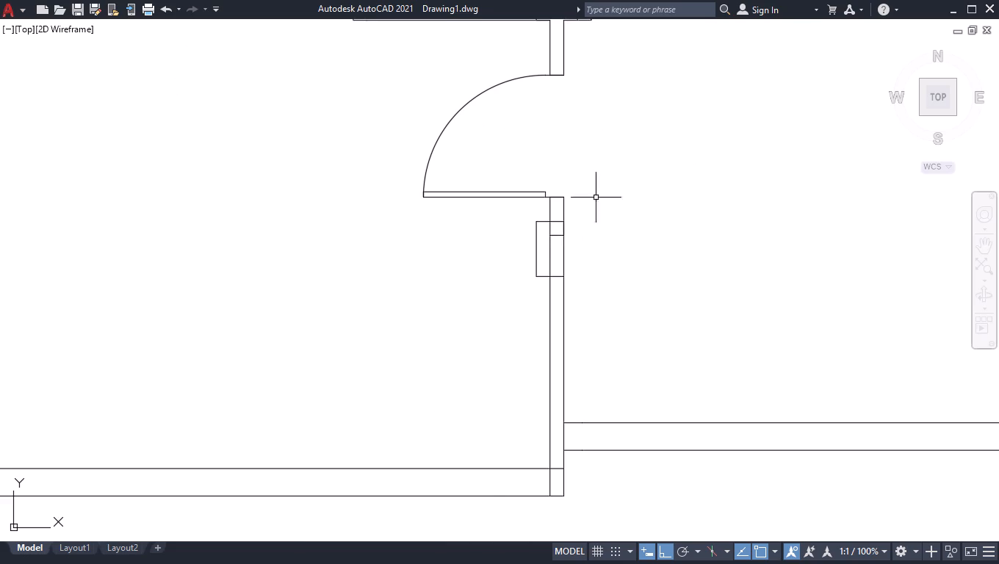
pyautogui.scroll(2, 530, 508)
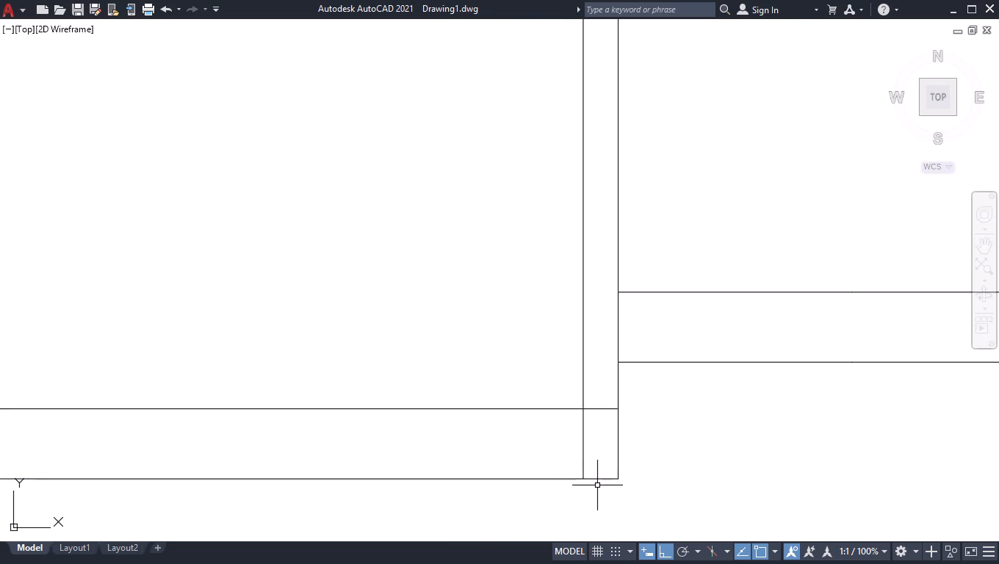
pyautogui.press('l')
pyautogui.press('Return')
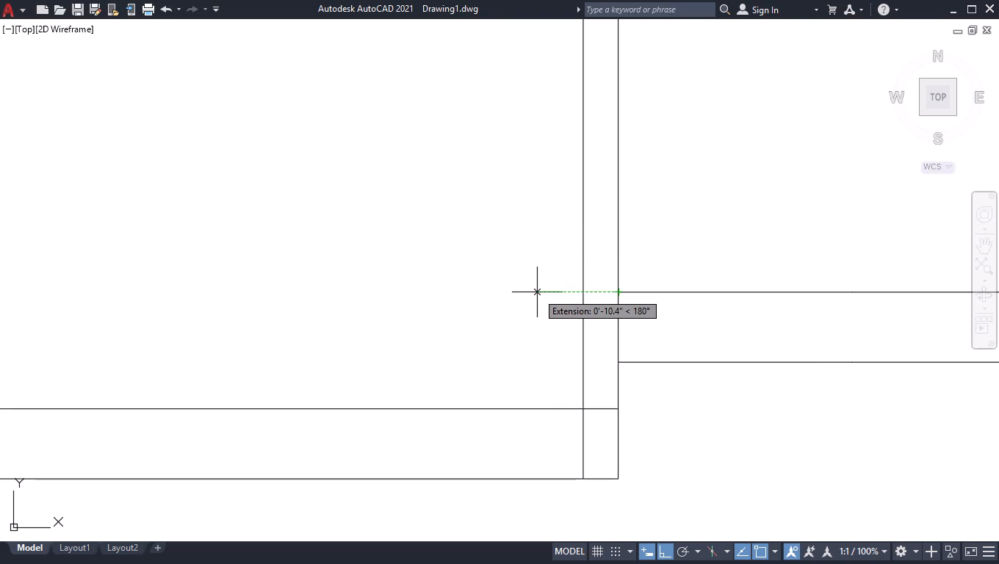
pyautogui.click(617, 291)
pyautogui.press('9')
pyautogui.press('Return')
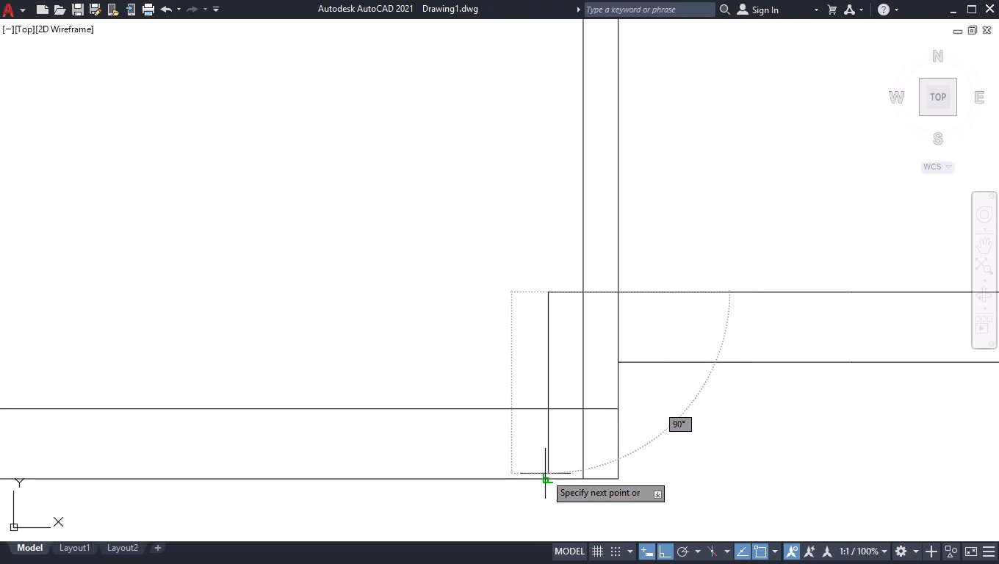
pyautogui.click(546, 479)
pyautogui.press('space')
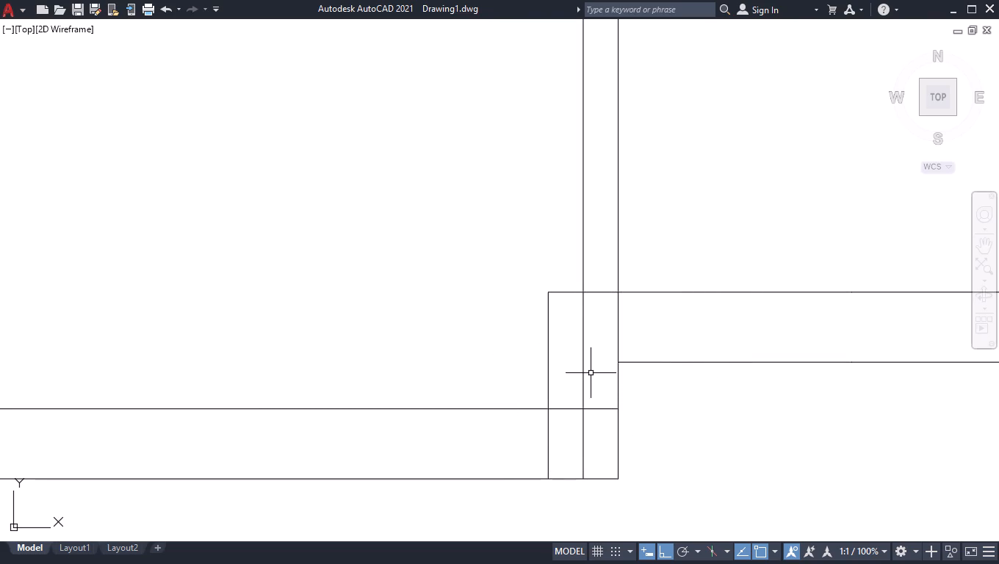
# Trim the wall lines crossing inside the new column outline at the room's southeast corner.
pyautogui.write('tr')
pyautogui.press('Return')
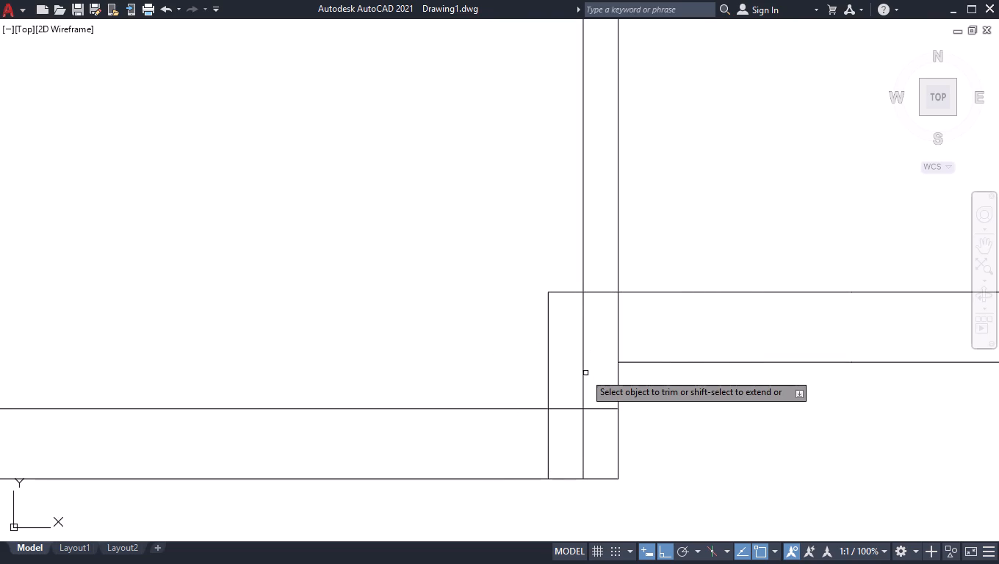
pyautogui.click(595, 372)
pyautogui.click(567, 422)
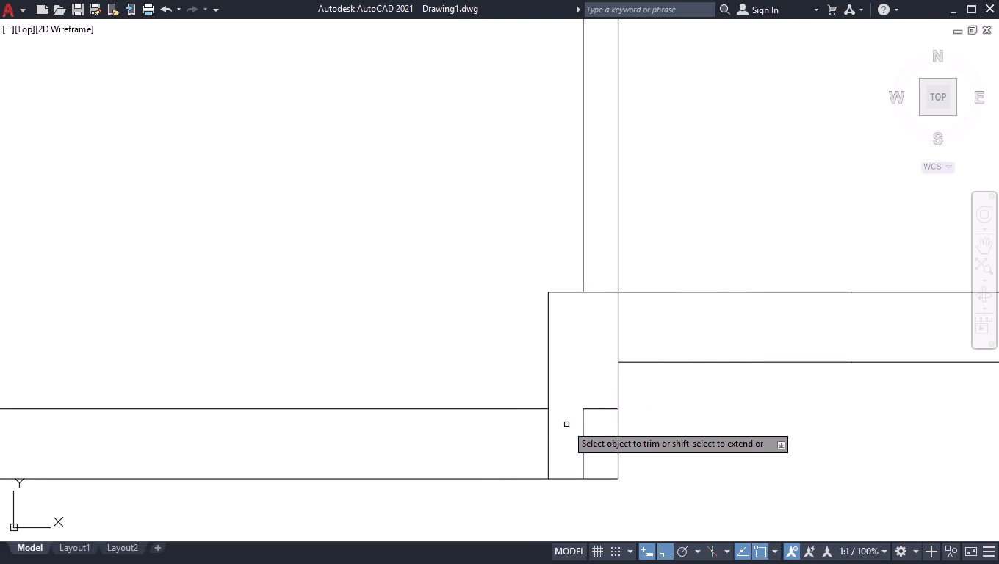
pyautogui.press('Return')
# Form a 4.5" square in the column's southeast corner by moving its short horizontal line 4.5" south and trimming the vertical line above it.
pyautogui.scroll(-6, 522, 408)
pyautogui.scroll(1, 571, 436)
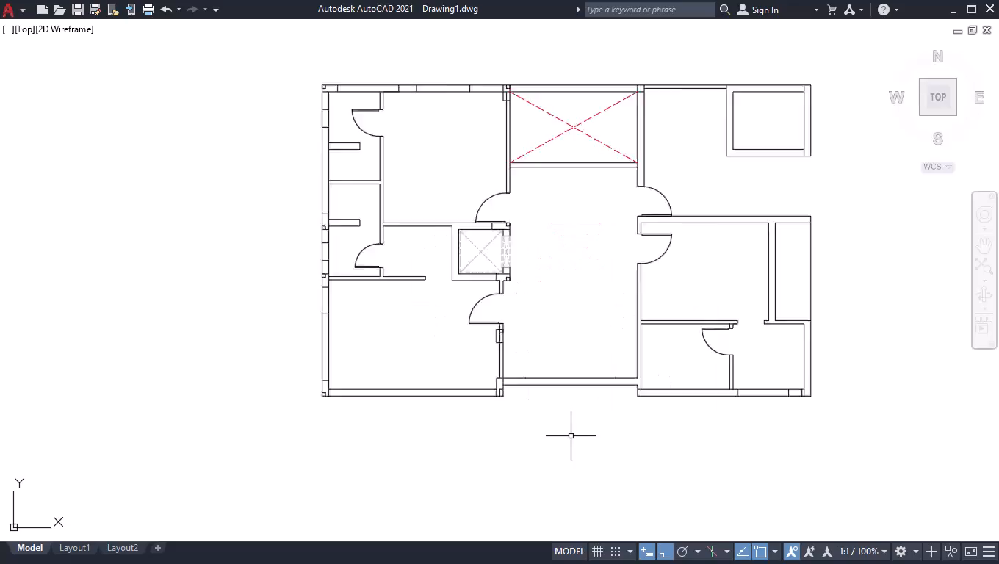
pyautogui.scroll(1, 571, 436)
pyautogui.scroll(4, 460, 367)
pyautogui.click(462, 347)
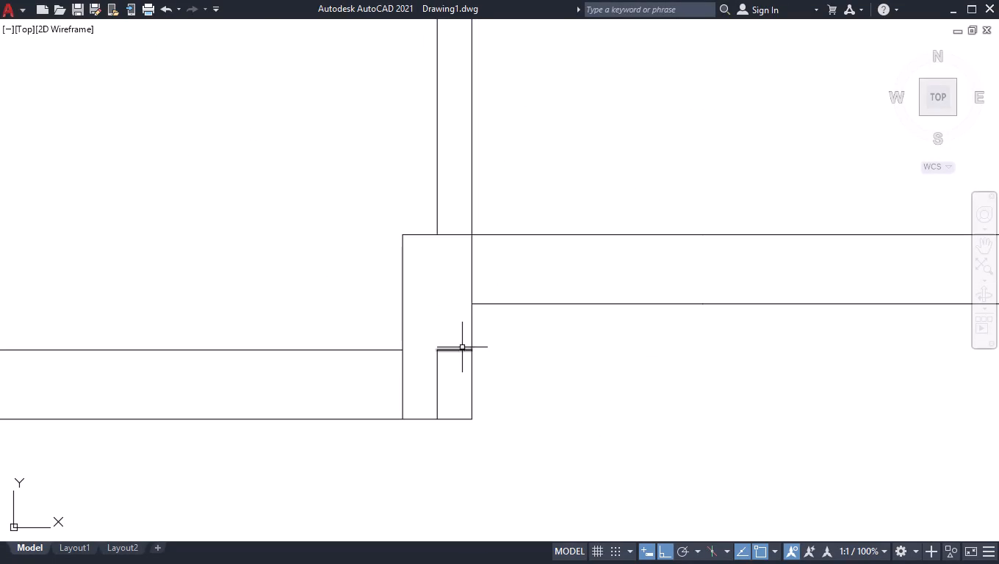
pyautogui.click(454, 364)
pyautogui.scroll(2, 451, 352)
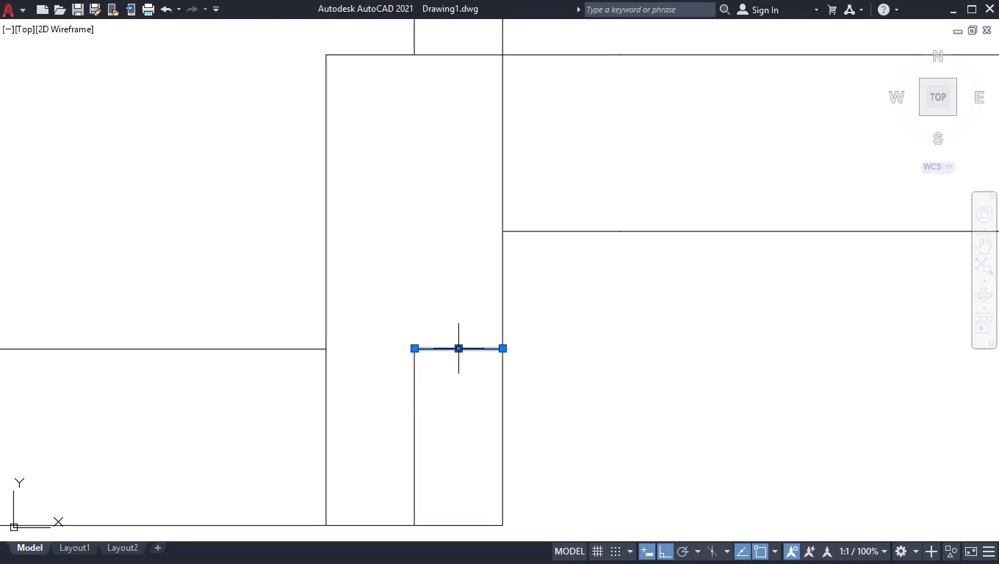
pyautogui.click(461, 346)
pyautogui.write('4.5')
pyautogui.press('Return')
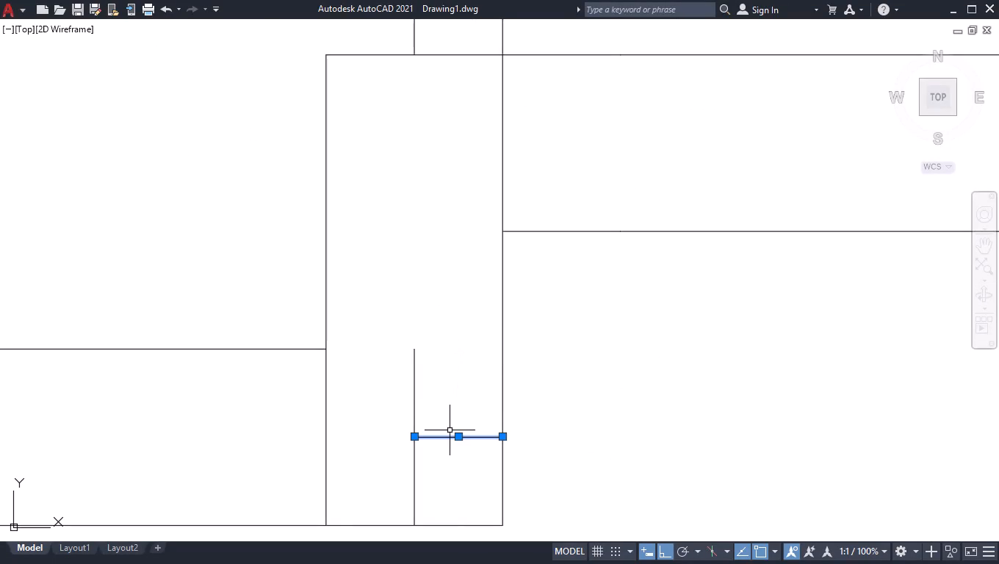
pyautogui.press('space')
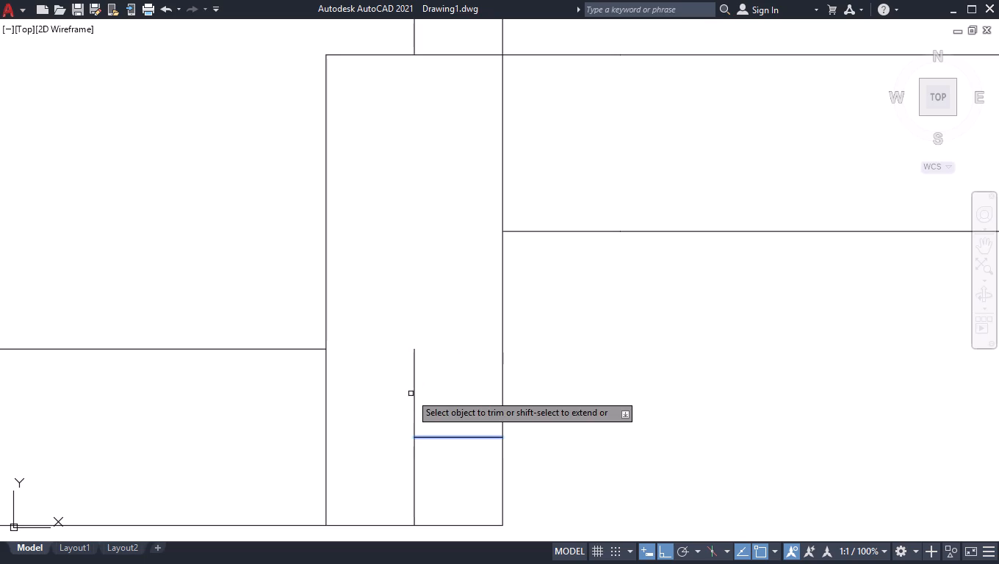
pyautogui.click(414, 388)
pyautogui.press('Return')
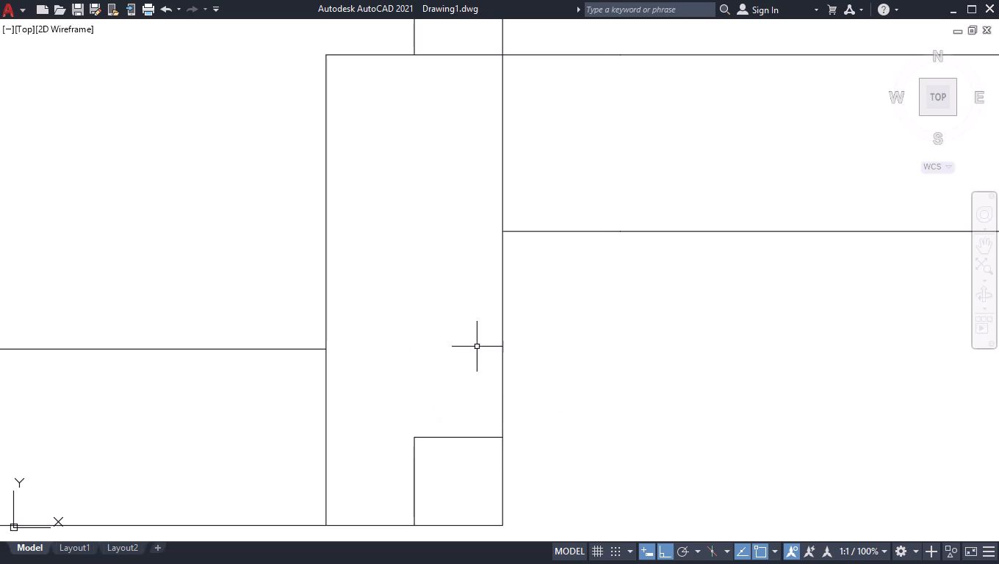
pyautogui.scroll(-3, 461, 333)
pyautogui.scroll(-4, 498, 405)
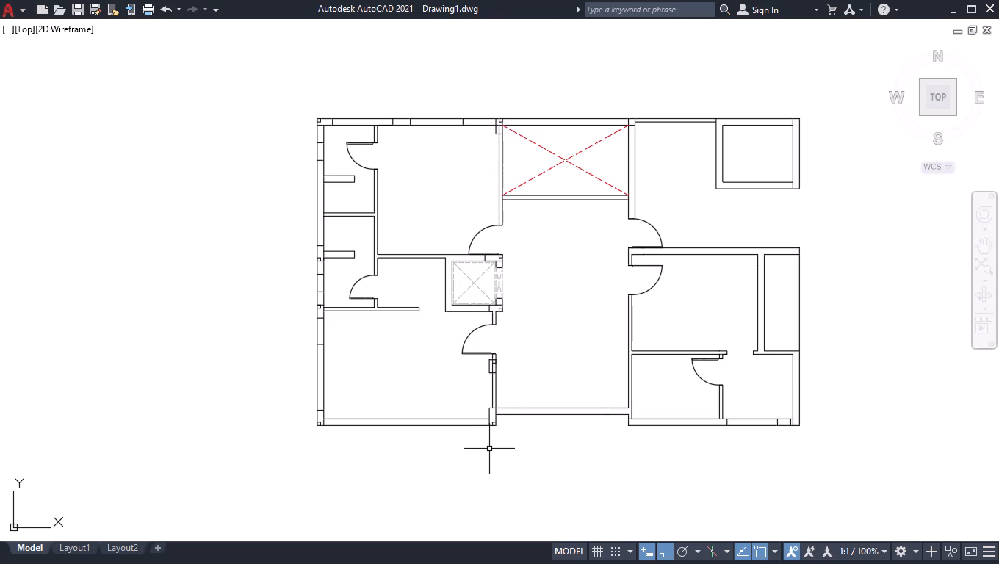
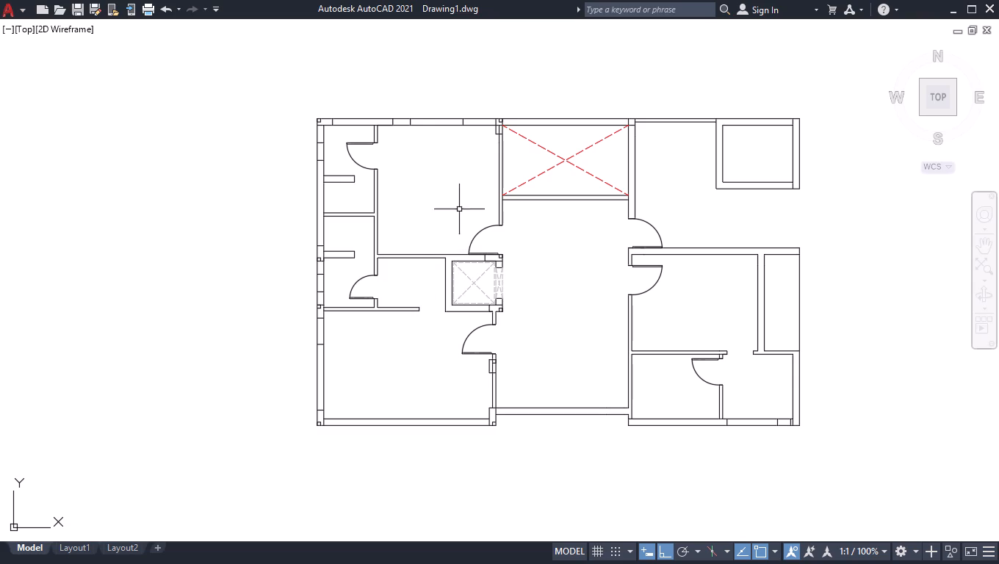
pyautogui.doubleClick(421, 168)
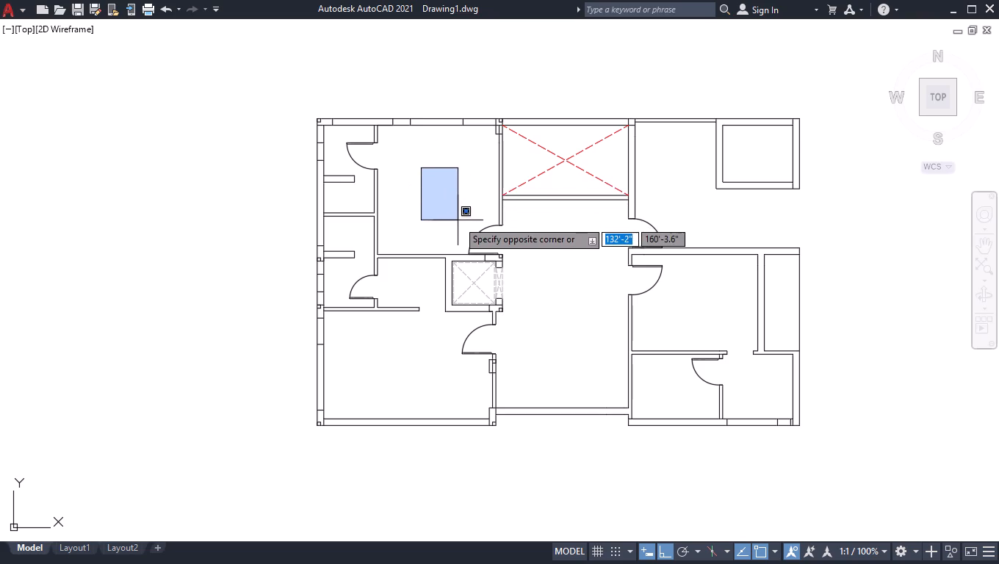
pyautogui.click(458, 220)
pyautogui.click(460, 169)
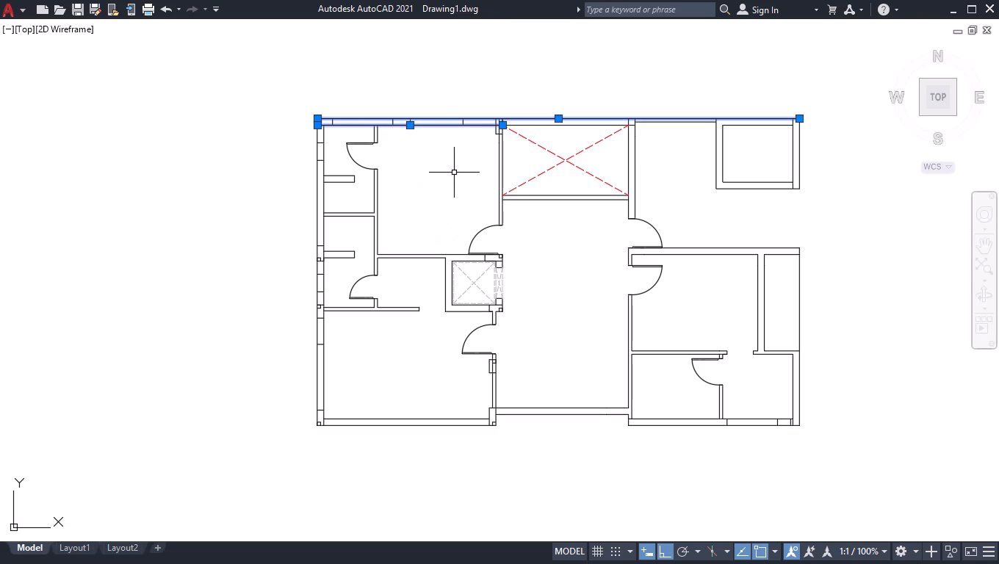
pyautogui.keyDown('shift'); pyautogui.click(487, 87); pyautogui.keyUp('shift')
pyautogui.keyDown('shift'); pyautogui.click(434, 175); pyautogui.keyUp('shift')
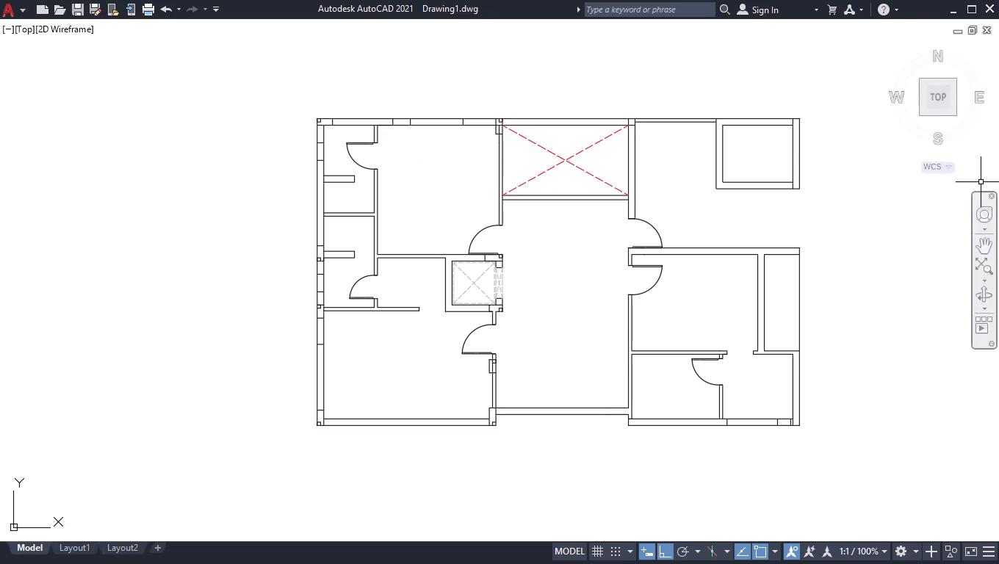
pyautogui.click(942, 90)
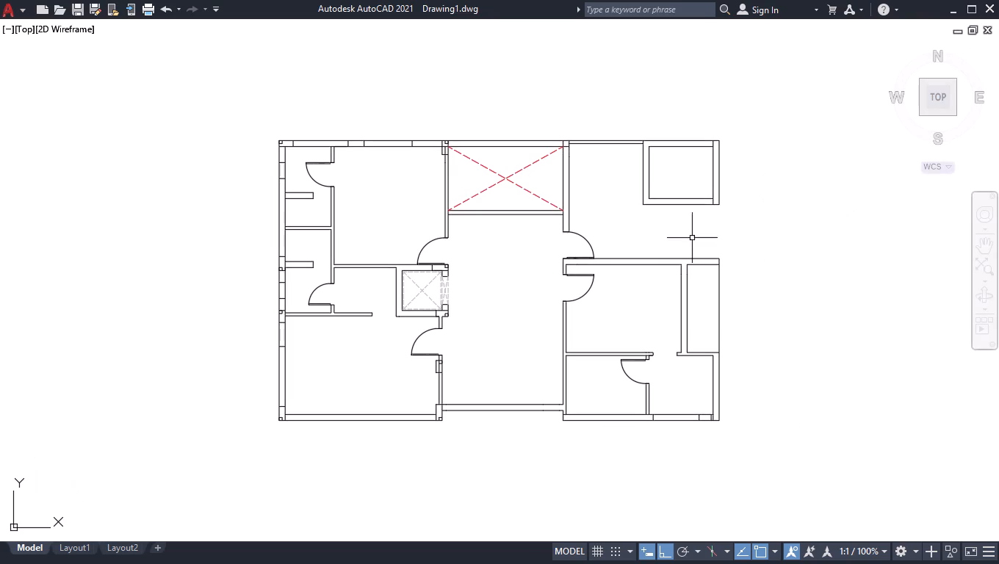
# Draw a 4.5" square in the northwest corner of the wall junction at the red-crossed void's northeast corner.
pyautogui.scroll(1, 514, 302)
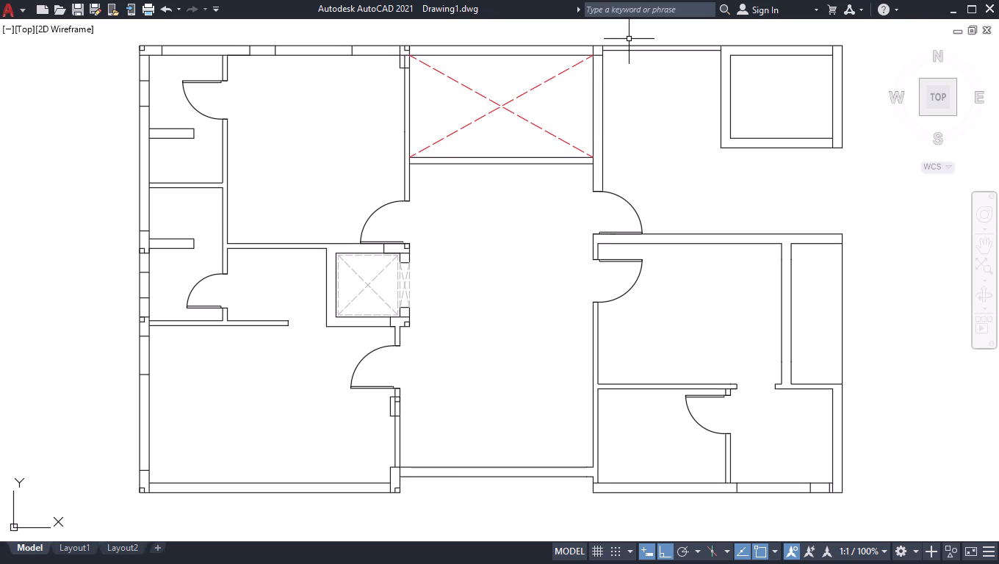
pyautogui.scroll(4, 626, 39)
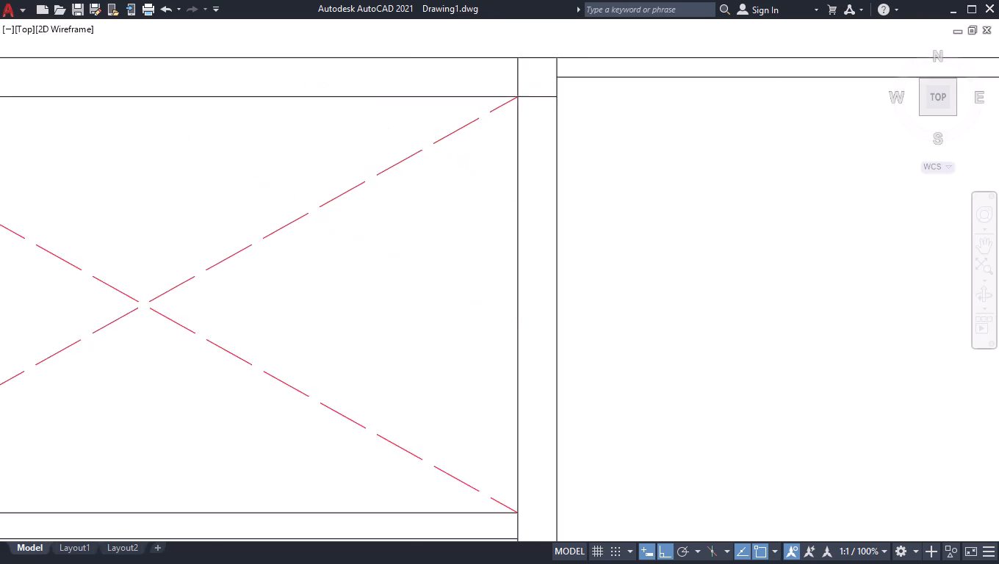
pyautogui.scroll(1, 588, 57)
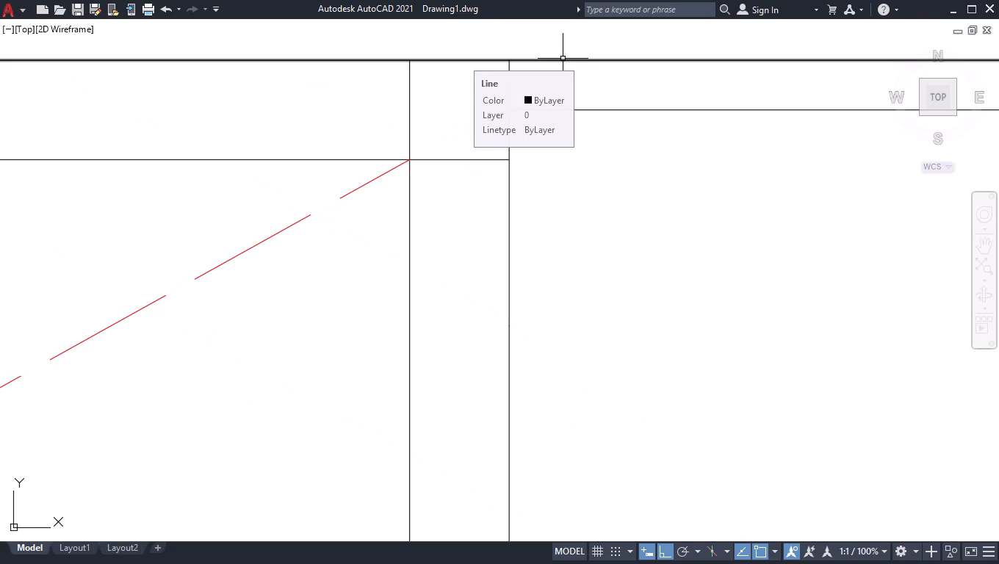
pyautogui.press('l')
pyautogui.press('Return')
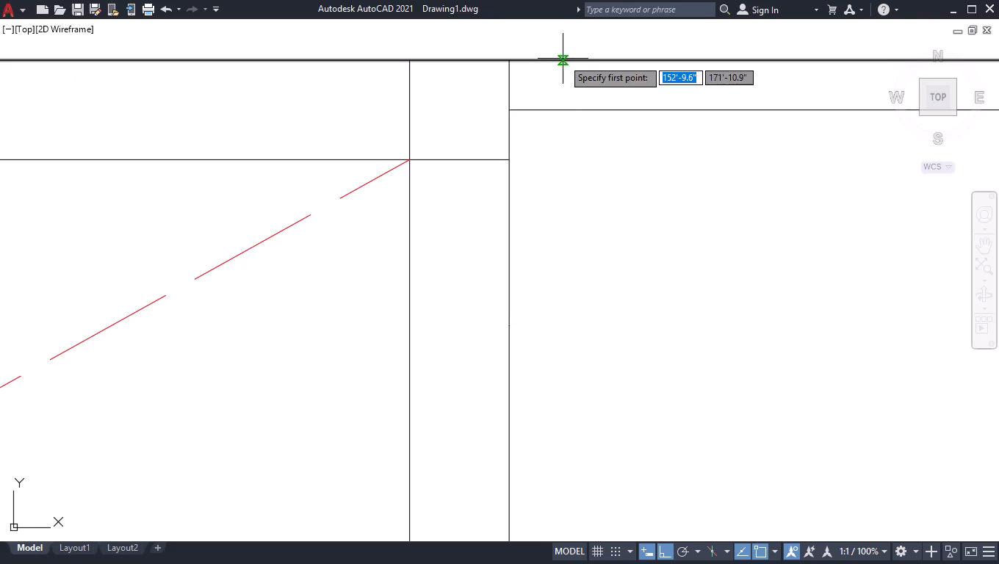
pyautogui.click(408, 60)
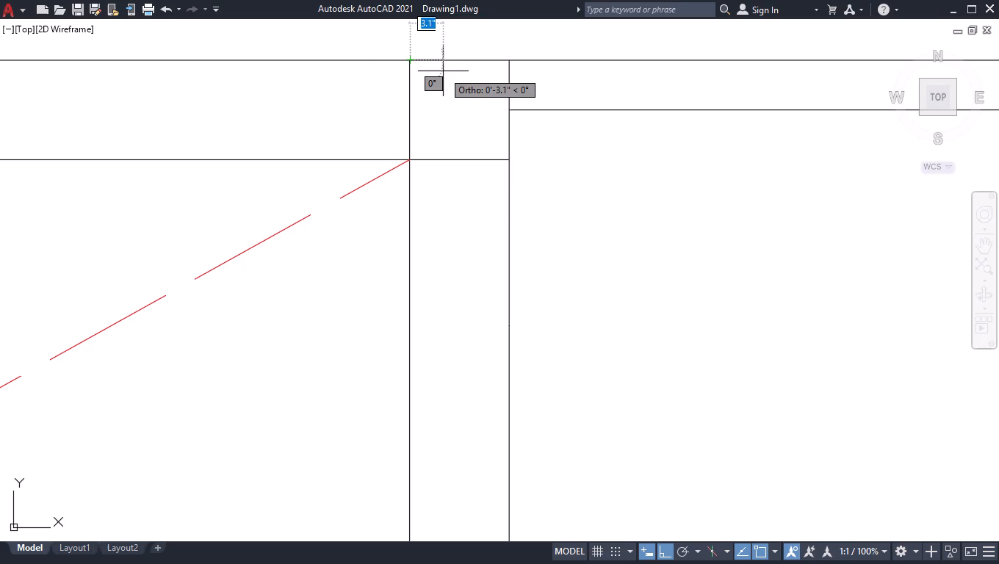
pyautogui.write('4.5')
pyautogui.press('Return')
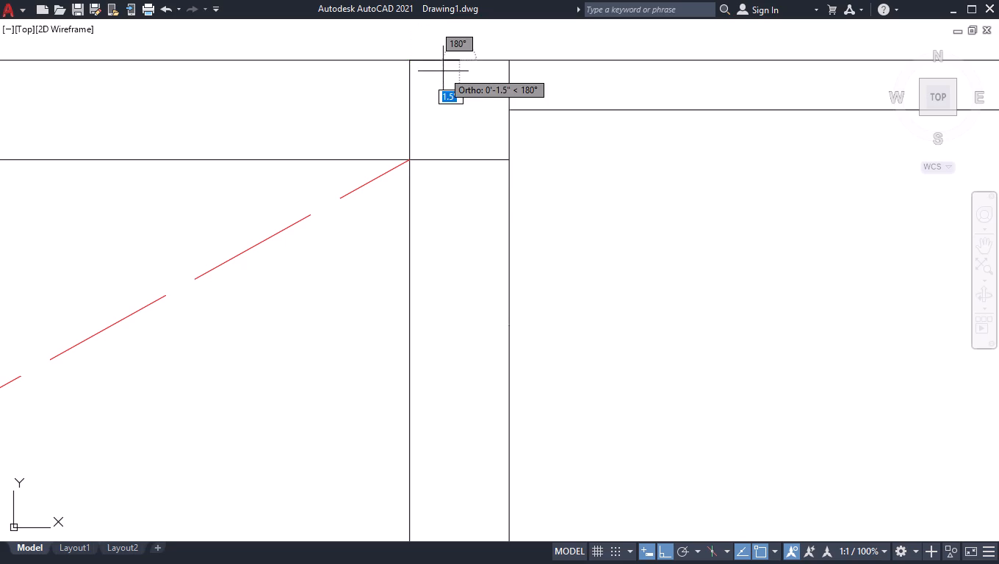
pyautogui.write('4.5')
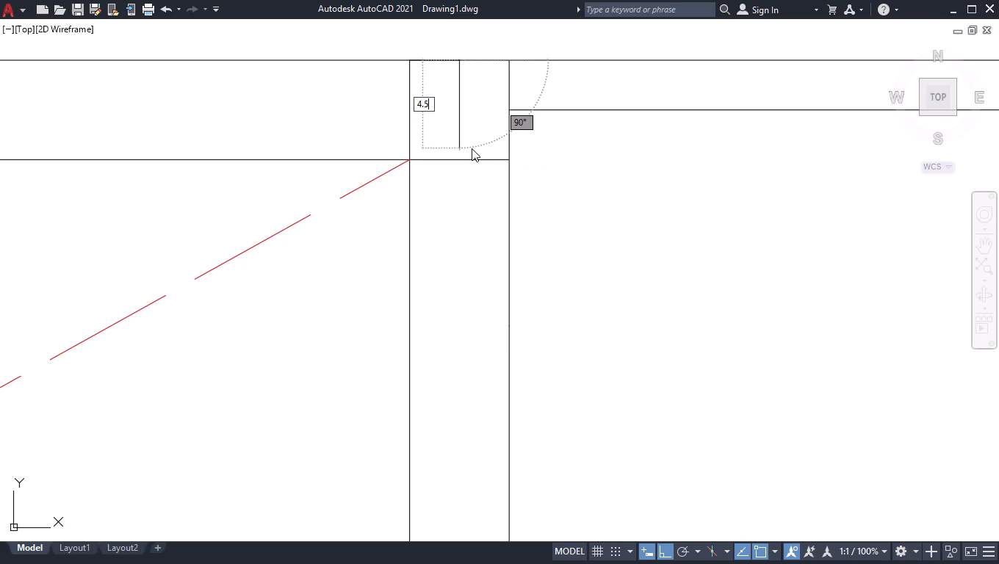
pyautogui.press('Return')
pyautogui.write('4.5')
pyautogui.press('Return')
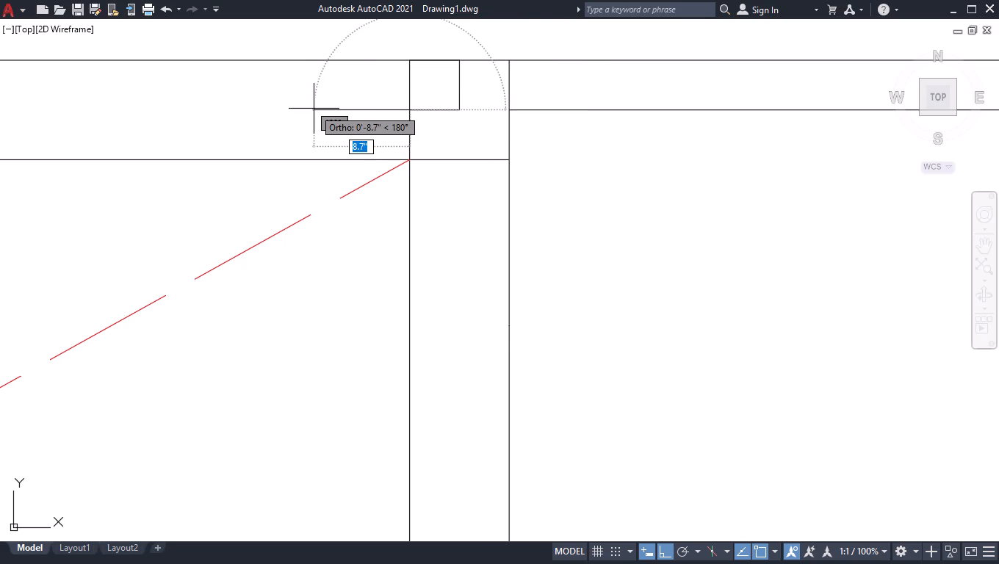
pyautogui.press('Return')
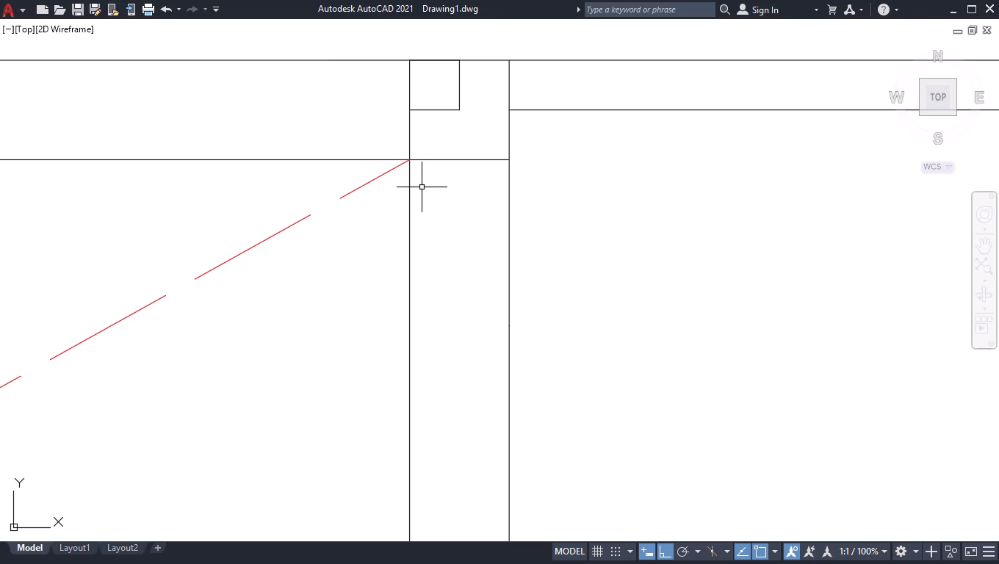
# Trim the horizontal wall line crossing inside the wall junction just below the new 4.5" square.
pyautogui.write('tr')
pyautogui.press('Return')
pyautogui.click(455, 148)
pyautogui.click(450, 178)
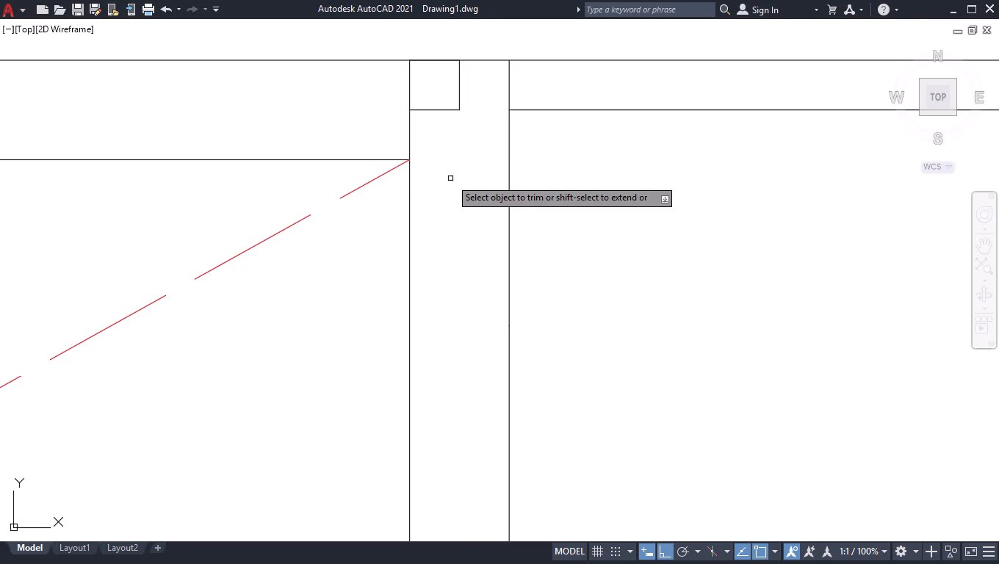
pyautogui.press('Return')
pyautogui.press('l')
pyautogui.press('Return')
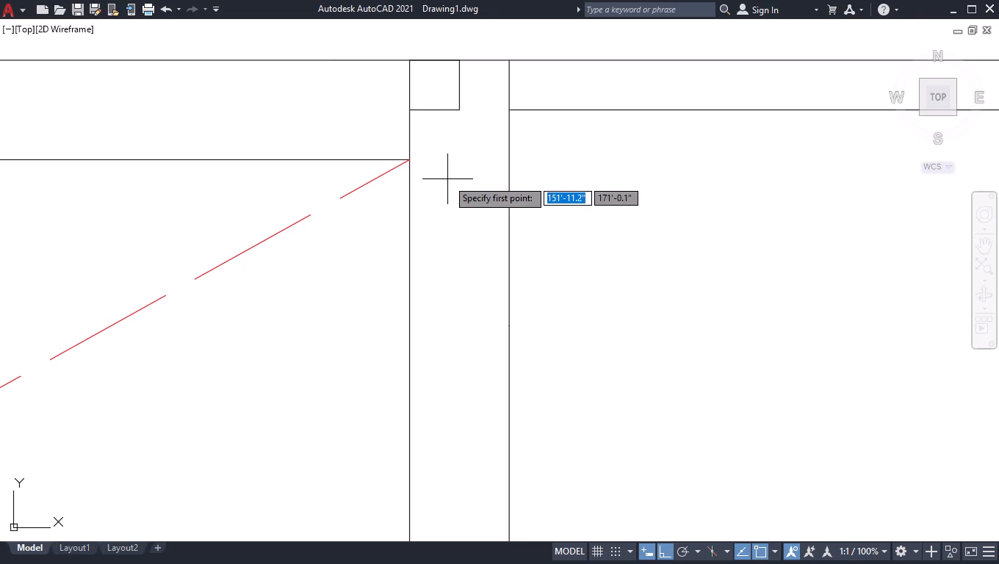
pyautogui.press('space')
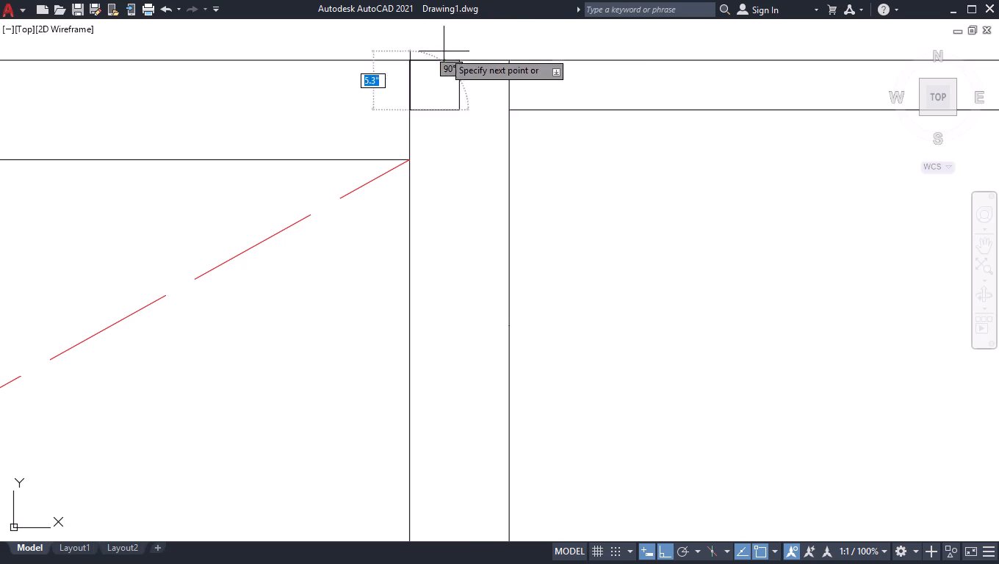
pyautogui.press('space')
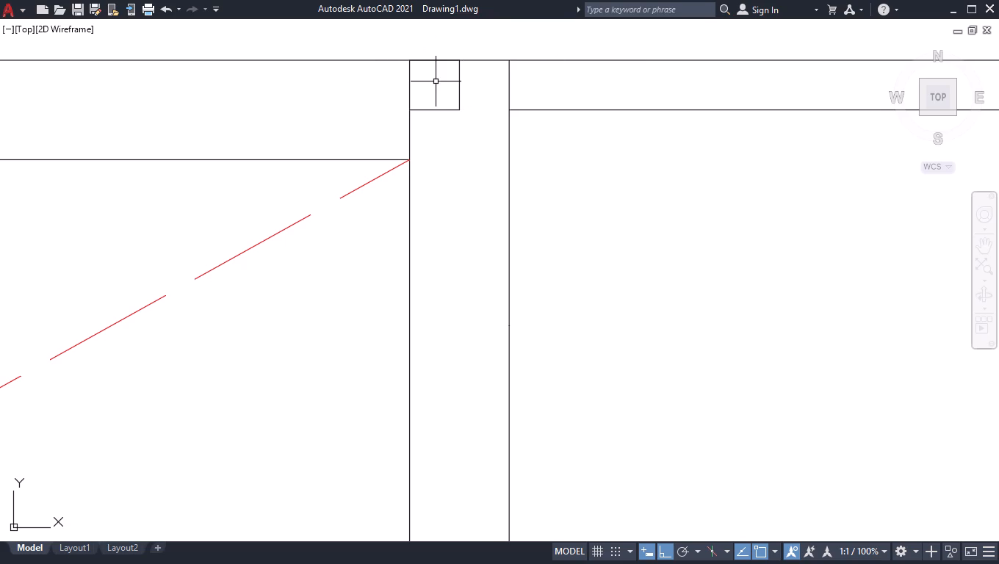
# Close the column outline by moving the square's top line 2' south and extending it to the wall's east line.
pyautogui.click(443, 57)
pyautogui.click(436, 21)
pyautogui.click(432, 61)
pyautogui.click(437, 59)
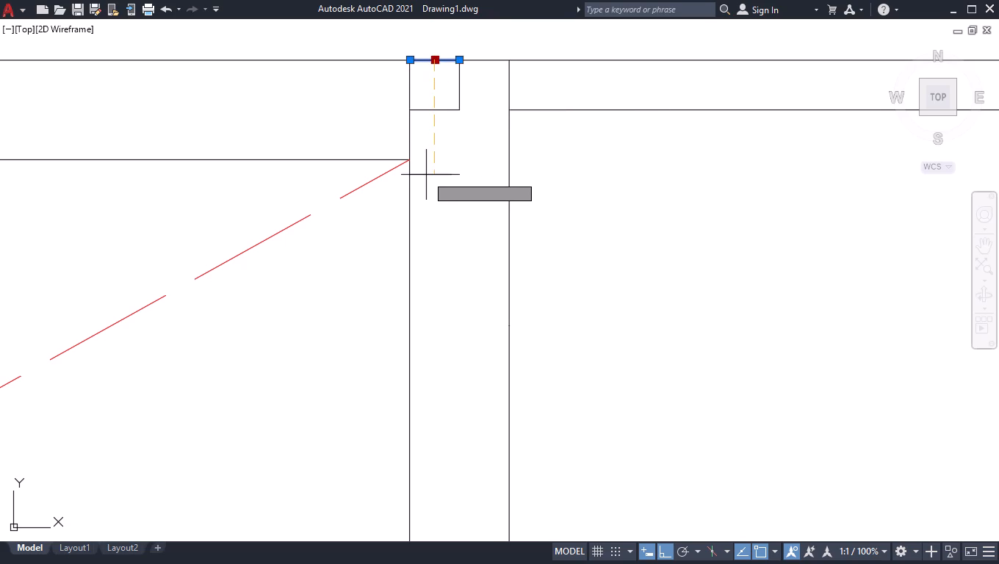
pyautogui.write("2'")
pyautogui.press('Return')
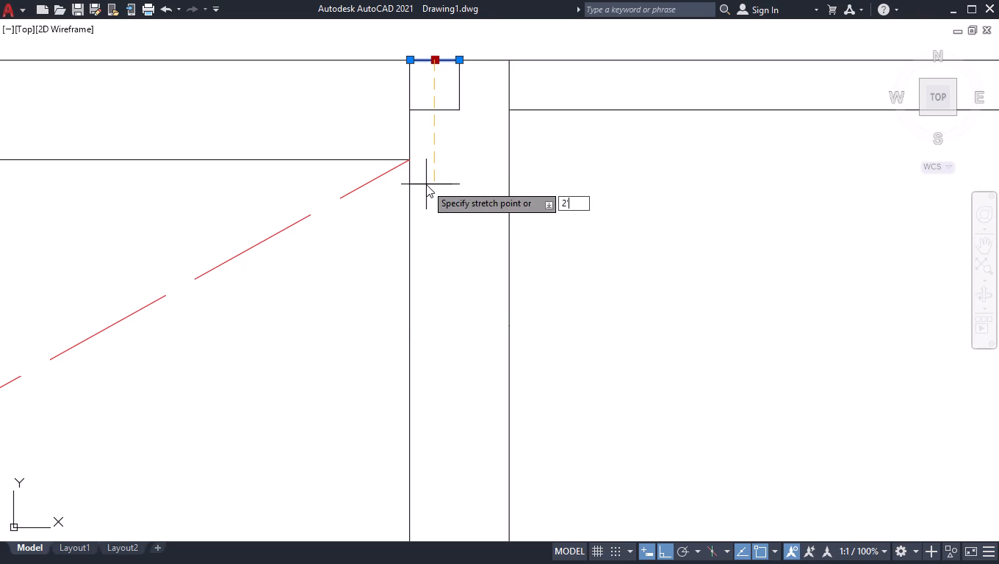
pyautogui.write('ex')
pyautogui.press('Return')
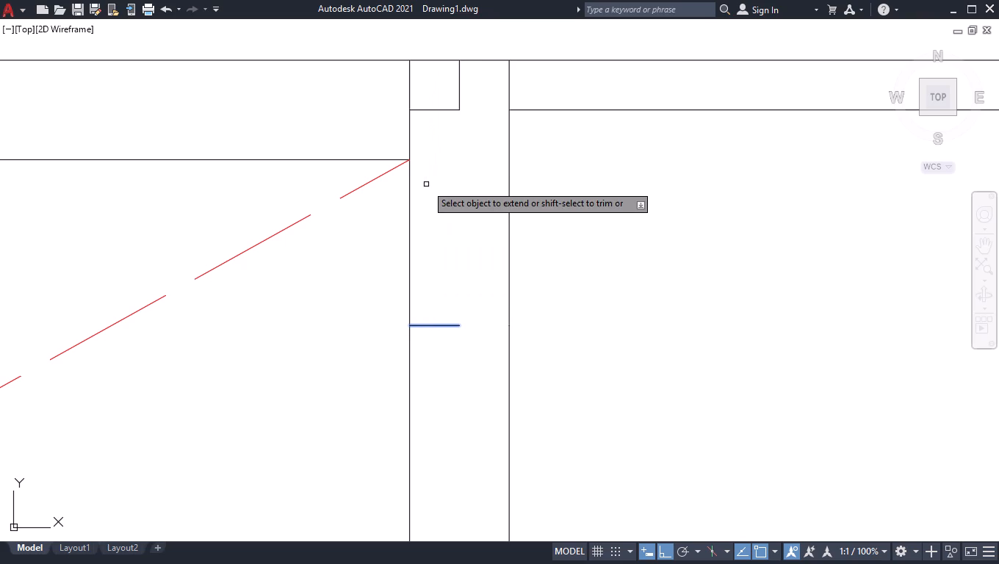
pyautogui.click(447, 325)
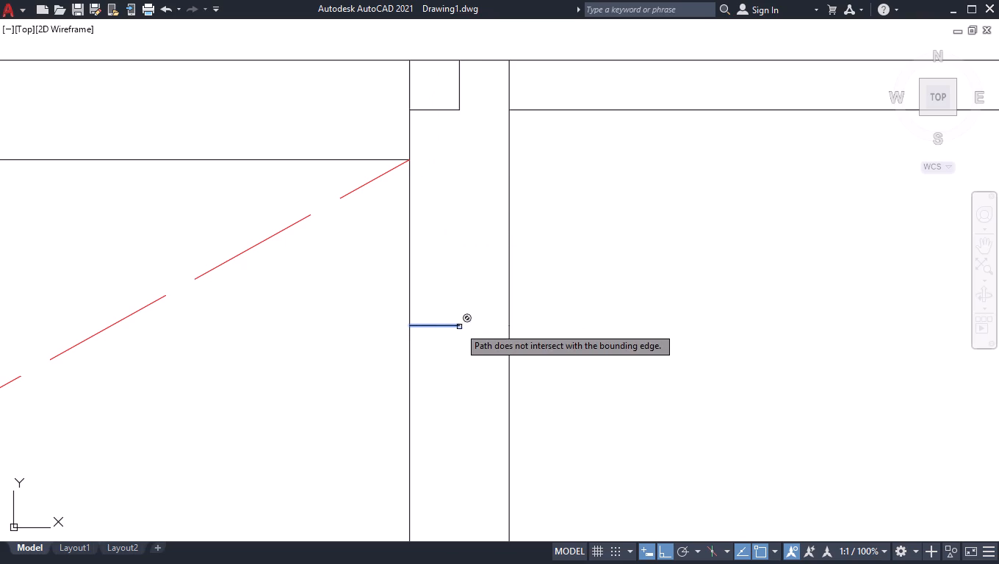
pyautogui.press('space')
pyautogui.press('space')
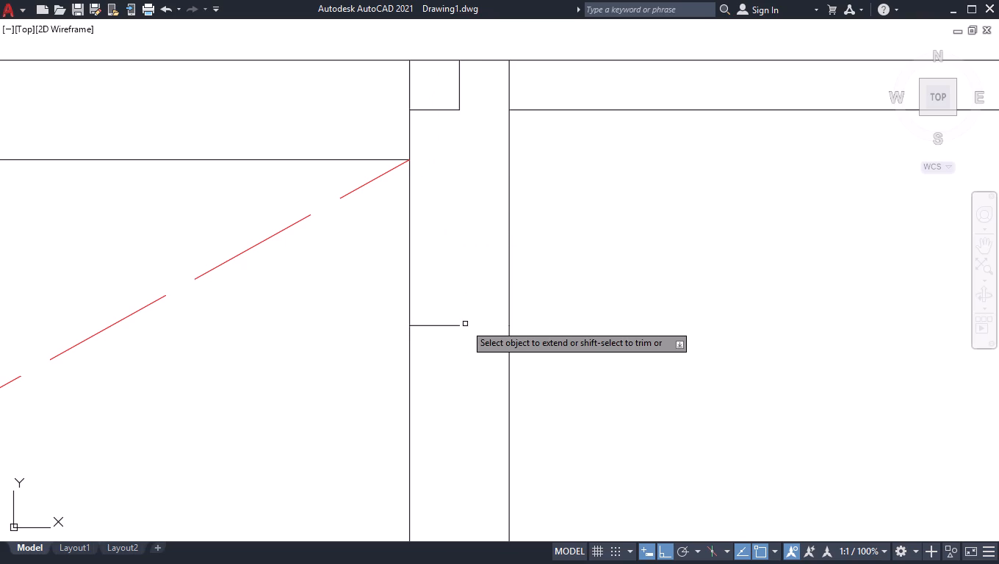
pyautogui.click(450, 325)
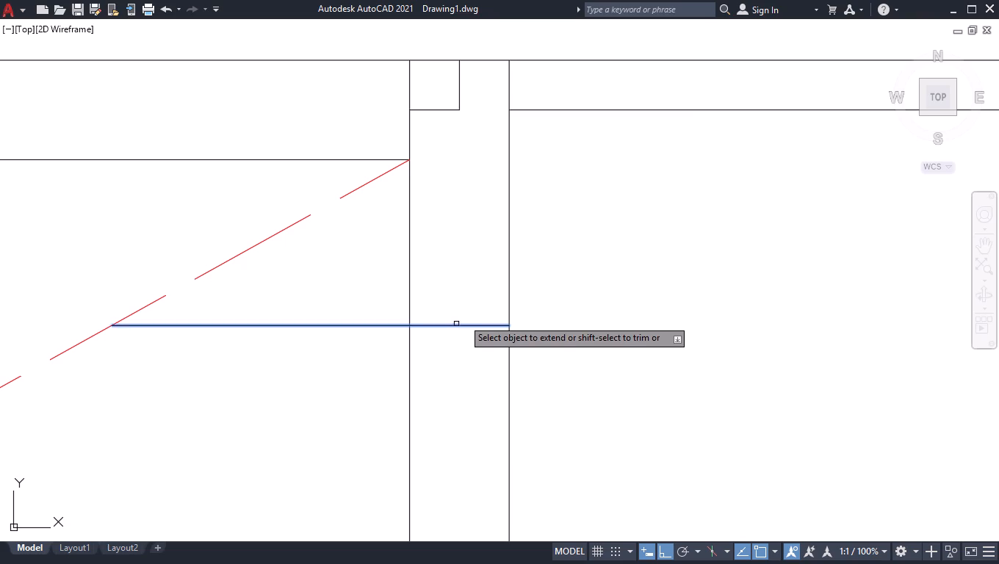
pyautogui.press('Return')
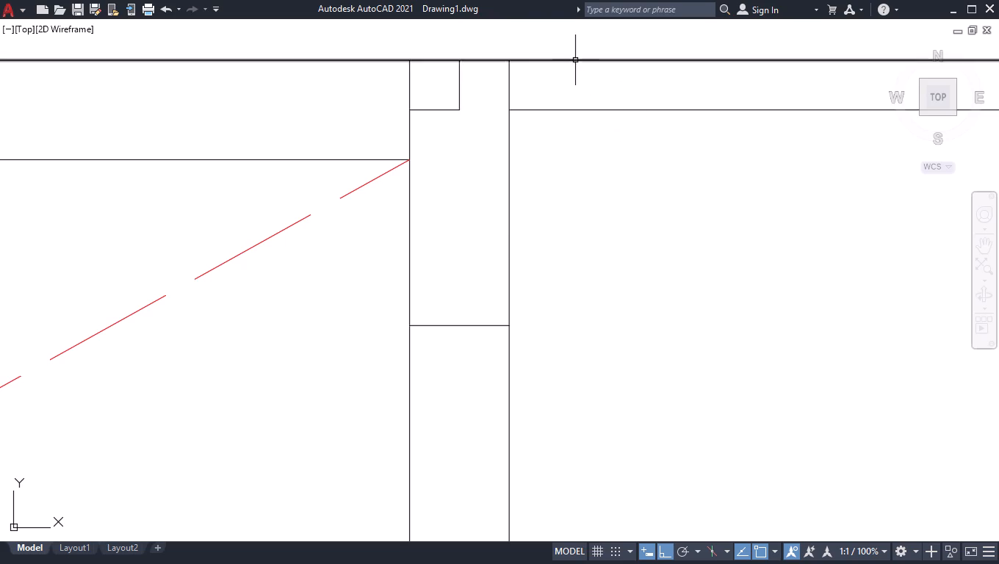
# Draw a 4.5" square inside the northwest corner of the wall between the two door swings southeast of the red-crossed void.
pyautogui.scroll(-5, 547, 104)
pyautogui.scroll(2, 560, 202)
pyautogui.scroll(-1, 558, 194)
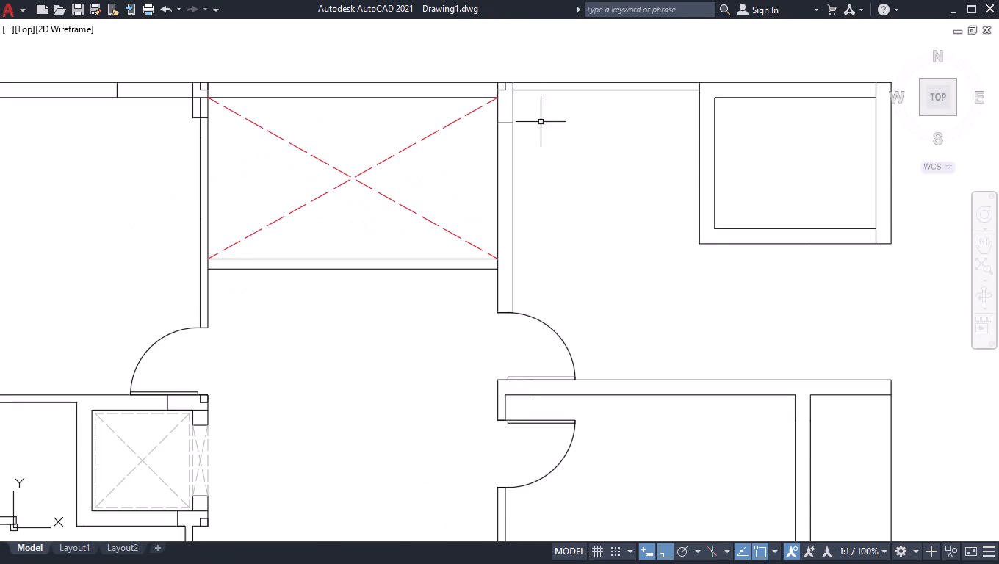
pyautogui.scroll(2, 537, 101)
pyautogui.scroll(-1, 630, 123)
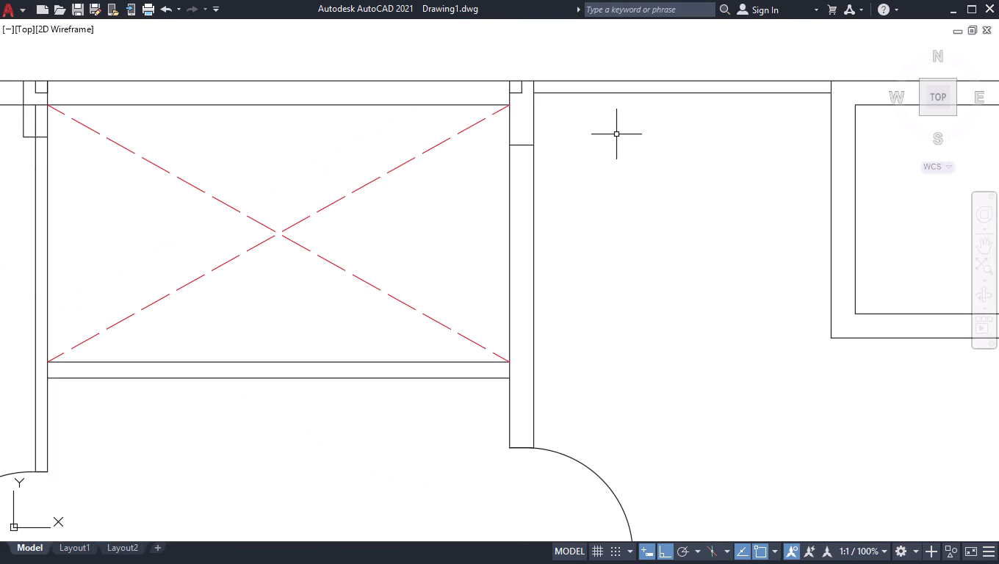
pyautogui.scroll(-2, 553, 283)
pyautogui.scroll(1, 582, 411)
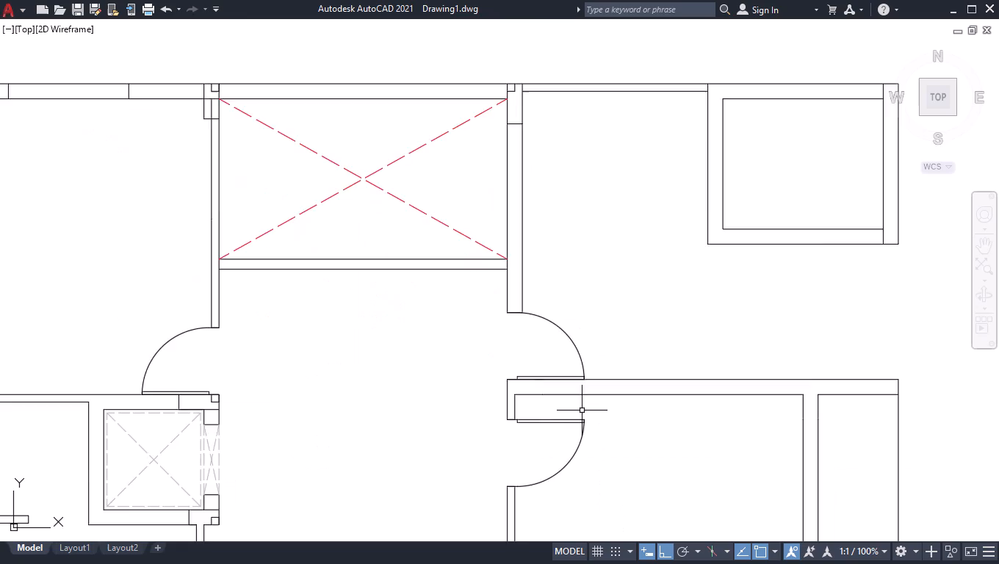
pyautogui.scroll(3, 582, 410)
pyautogui.press('l')
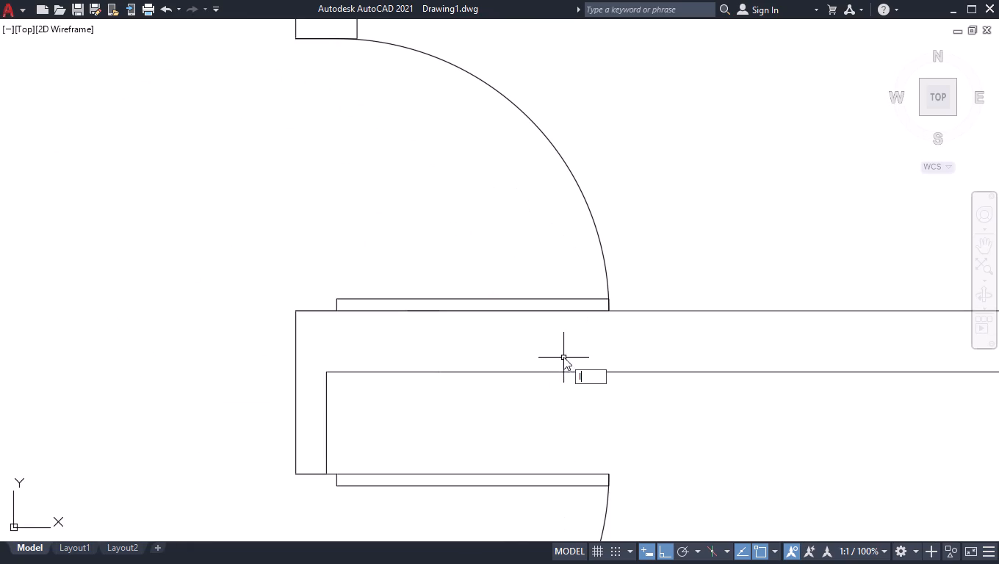
pyautogui.press('Return')
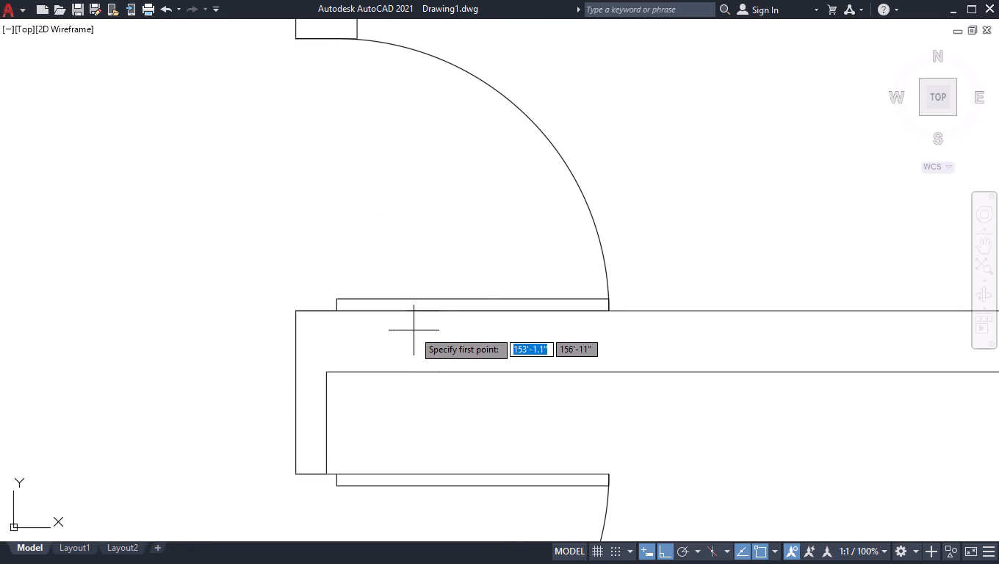
pyautogui.click(295, 311)
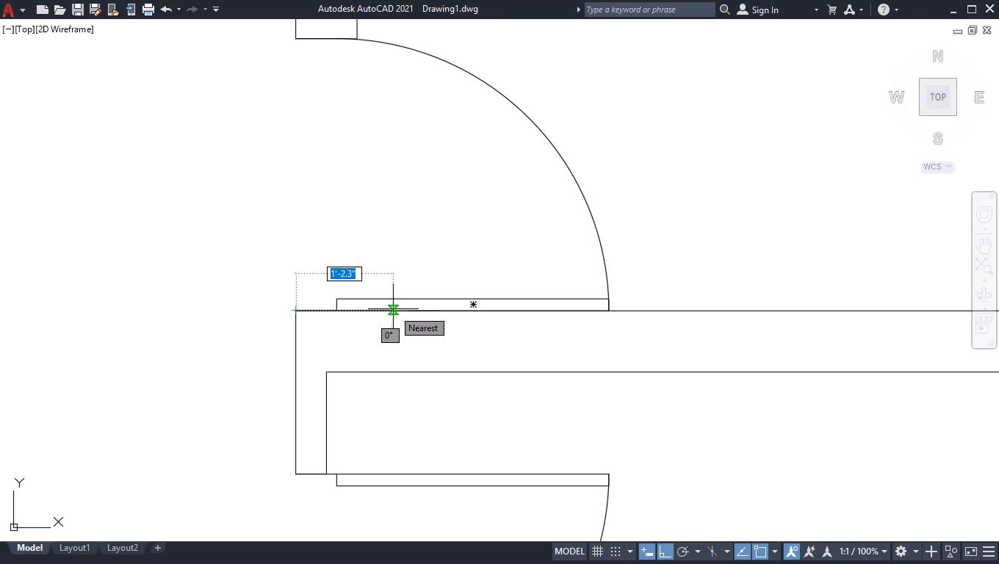
pyautogui.write('4.5')
pyautogui.press('Return')
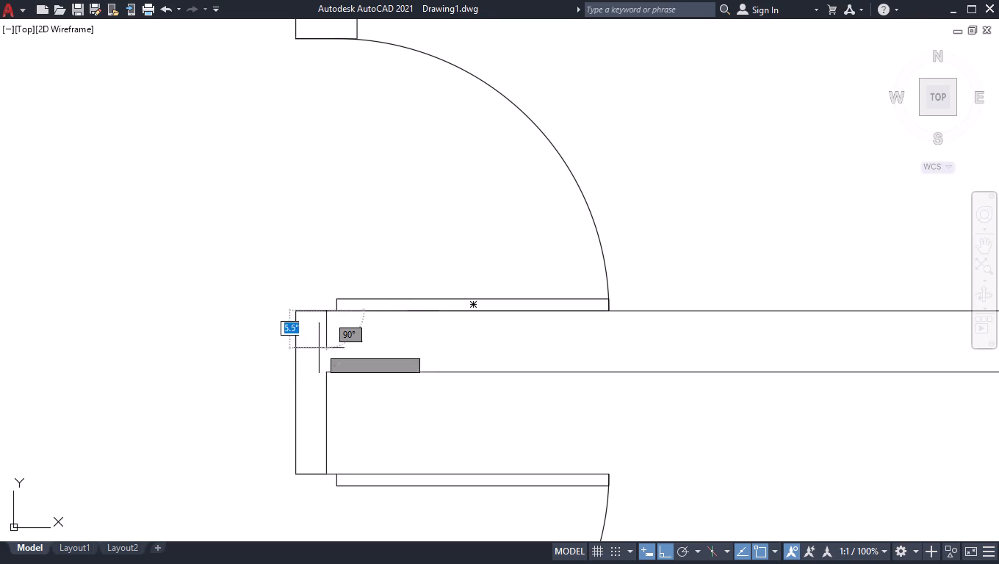
pyautogui.write('4.5')
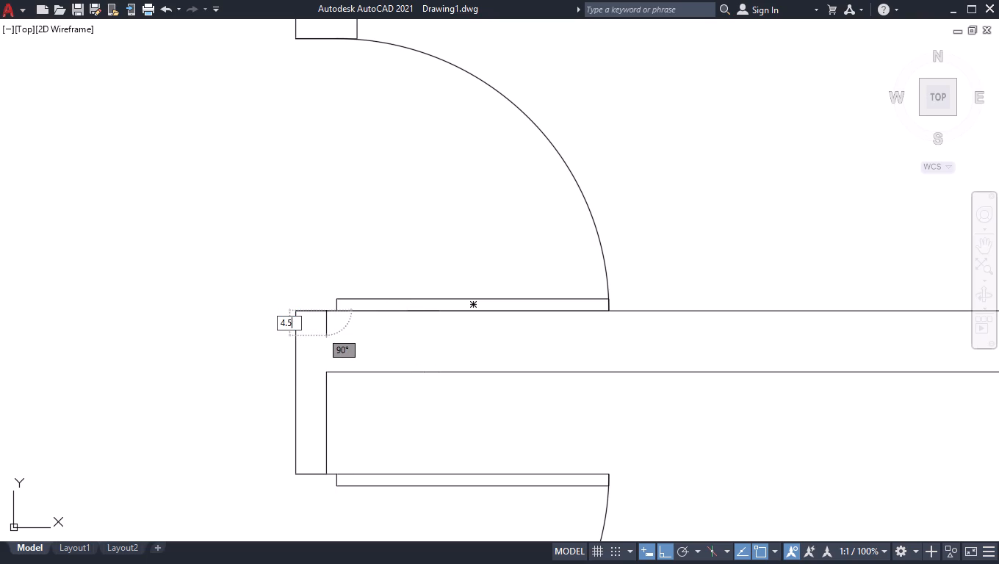
pyautogui.press('Return')
pyautogui.write('4.5')
pyautogui.press('Return')
pyautogui.press('Return')
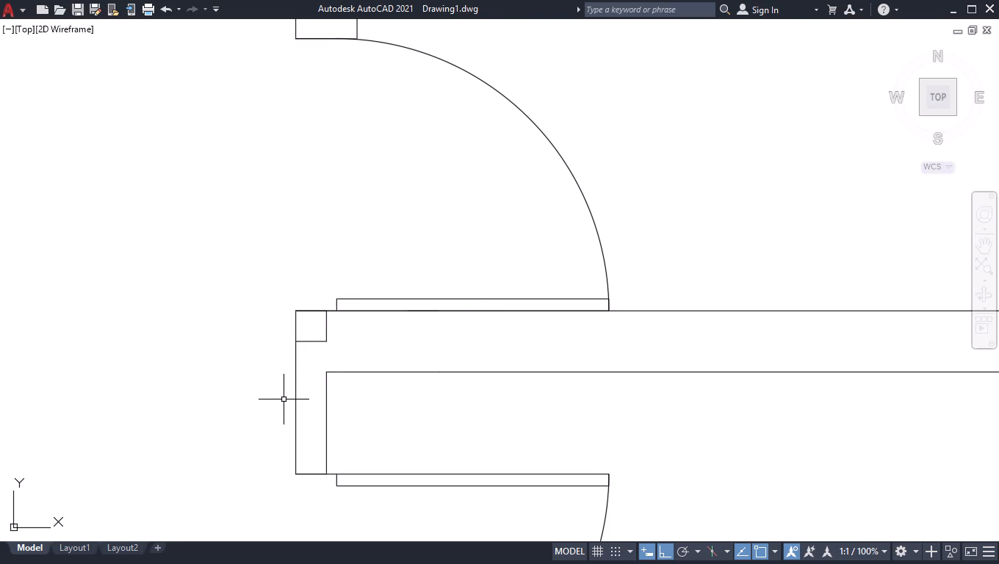
# Extend the lower line of the horizontal wall between the doors west to the wall's outer west line.
pyautogui.write('ex')
pyautogui.press('Return')
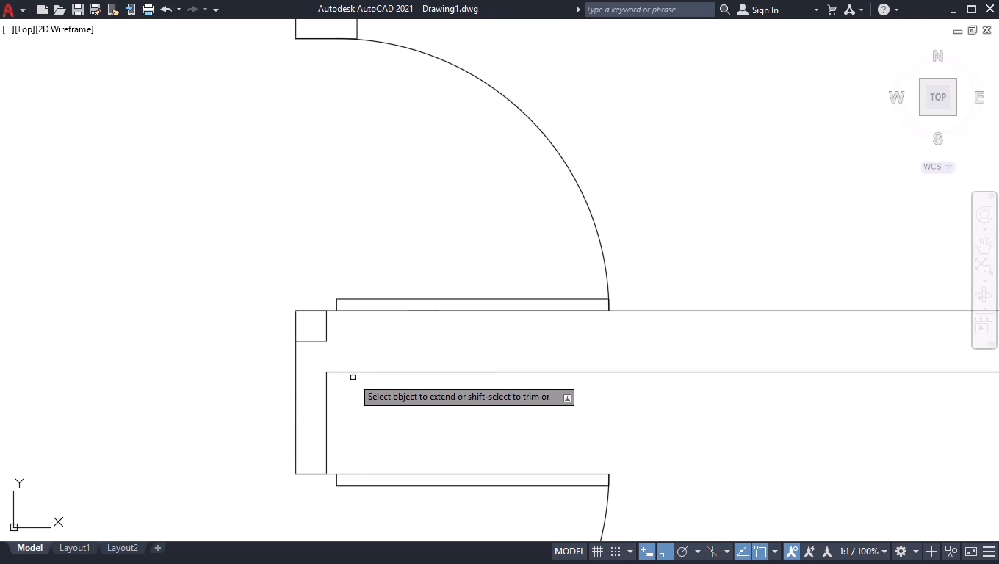
pyautogui.click(341, 371)
pyautogui.press('Return')
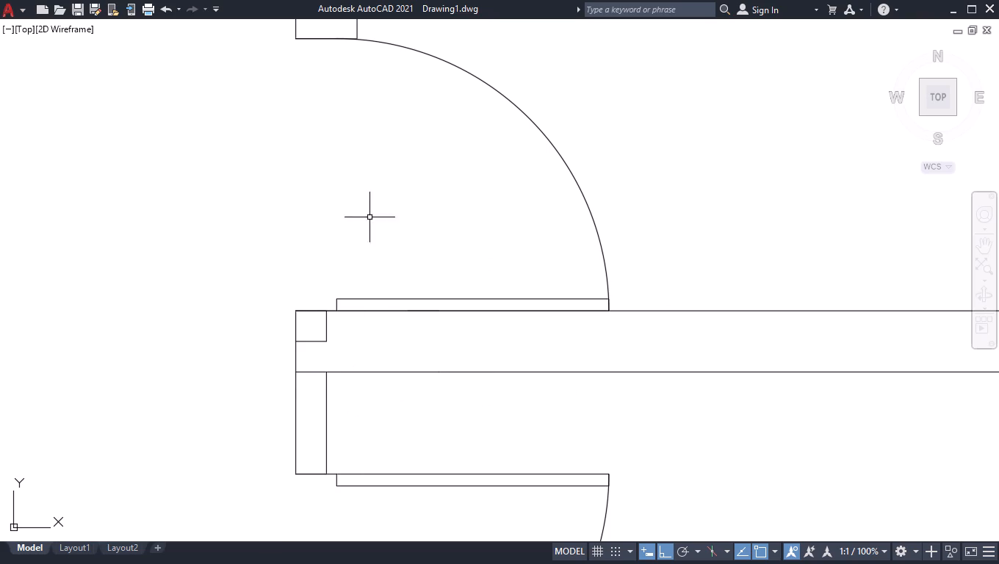
# Delete the 4.5" square's top segment that overlaps the wall line.
pyautogui.click(308, 311)
pyautogui.press('Delete')
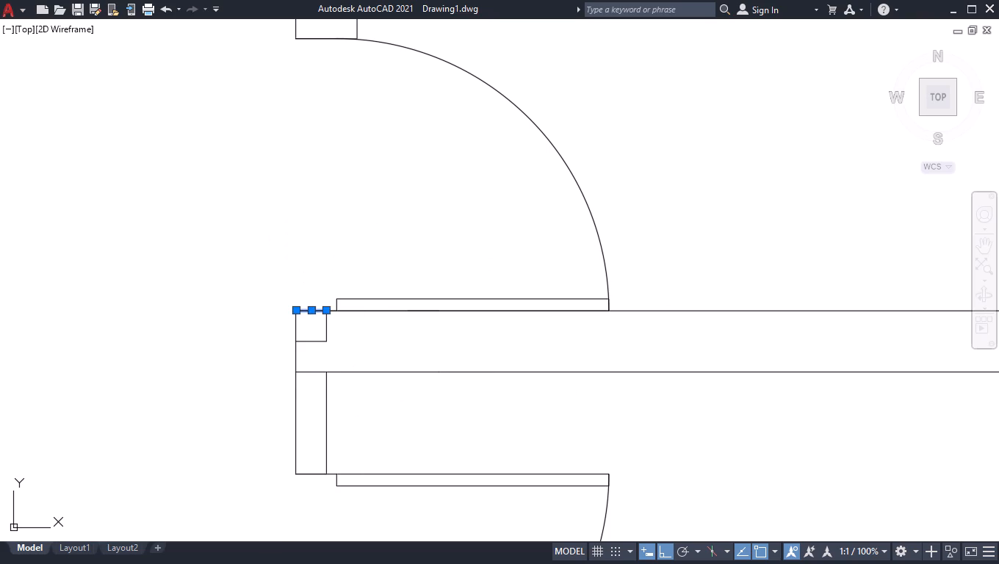
# Offset the square's east side 1'3" east and extend the copy down to the wall's lower line.
pyautogui.write('off')
pyautogui.press('Return')
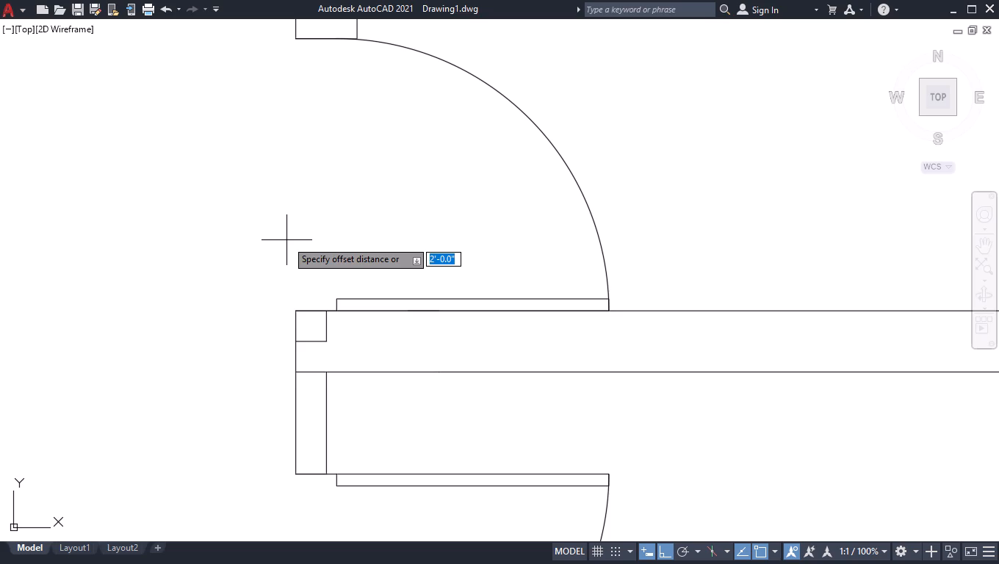
pyautogui.write("1'3")
pyautogui.press('Return')
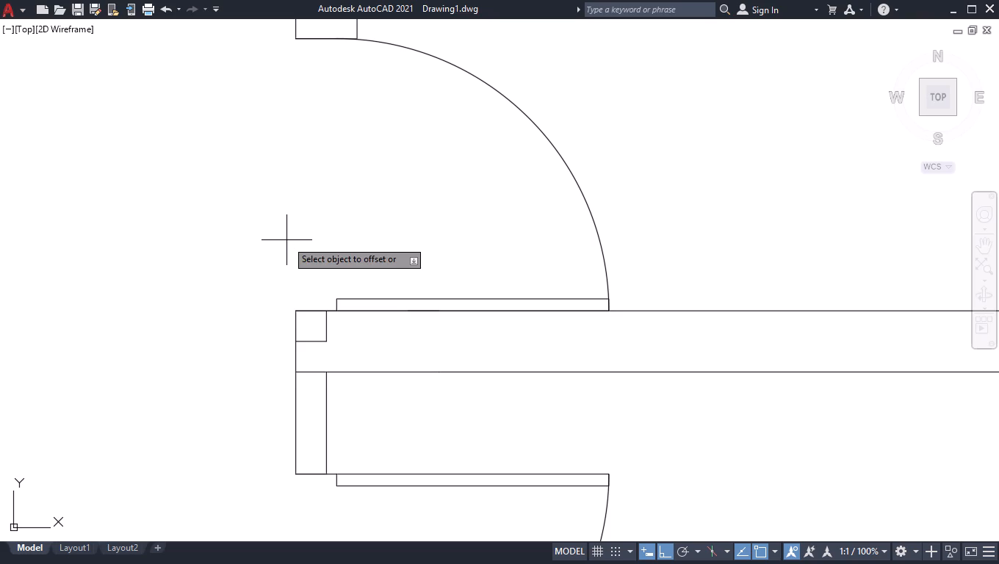
pyautogui.moveTo(327, 328); pyautogui.dragTo(339, 336)
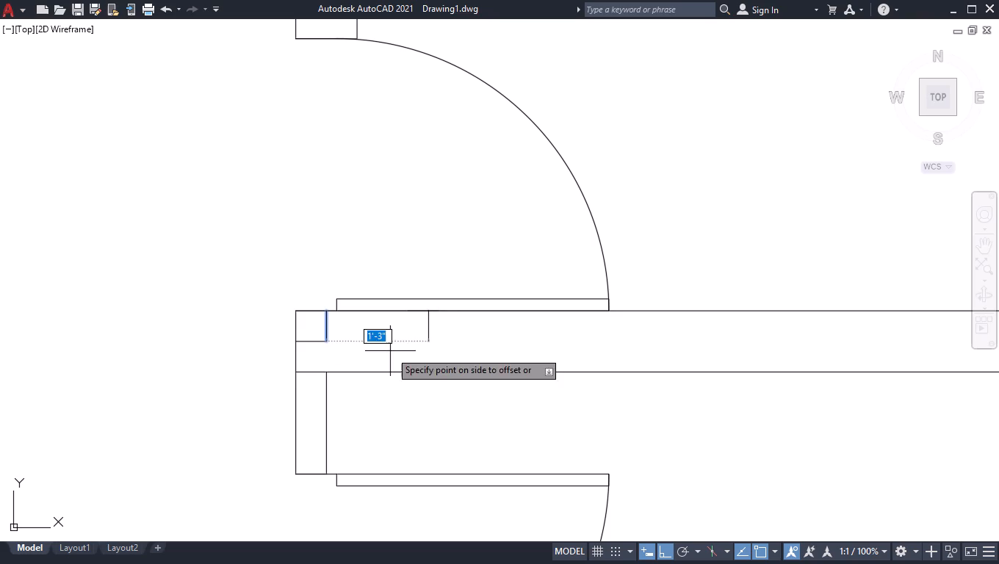
pyautogui.click(390, 351)
pyautogui.press('Return')
pyautogui.write('ex')
pyautogui.press('Return')
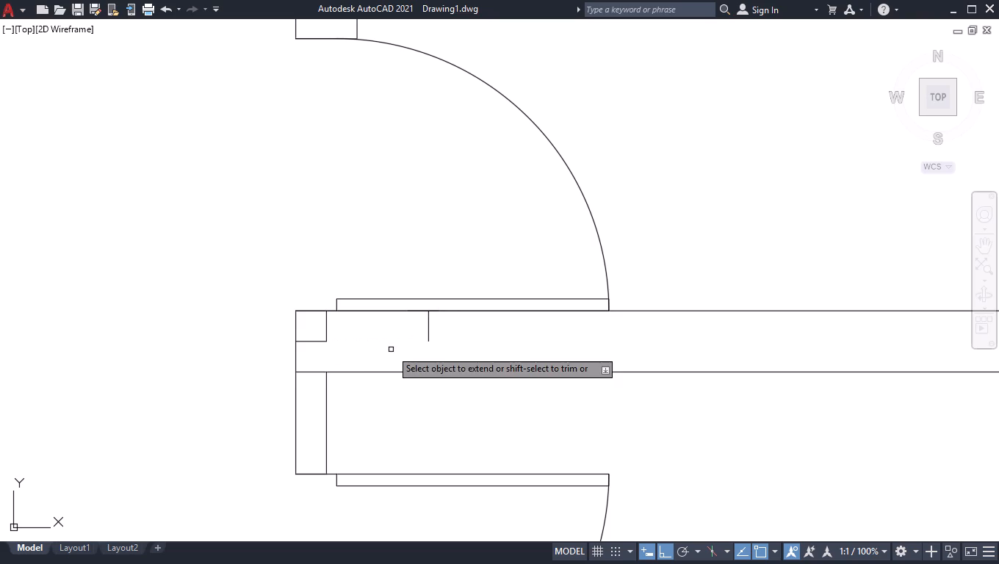
pyautogui.click(428, 333)
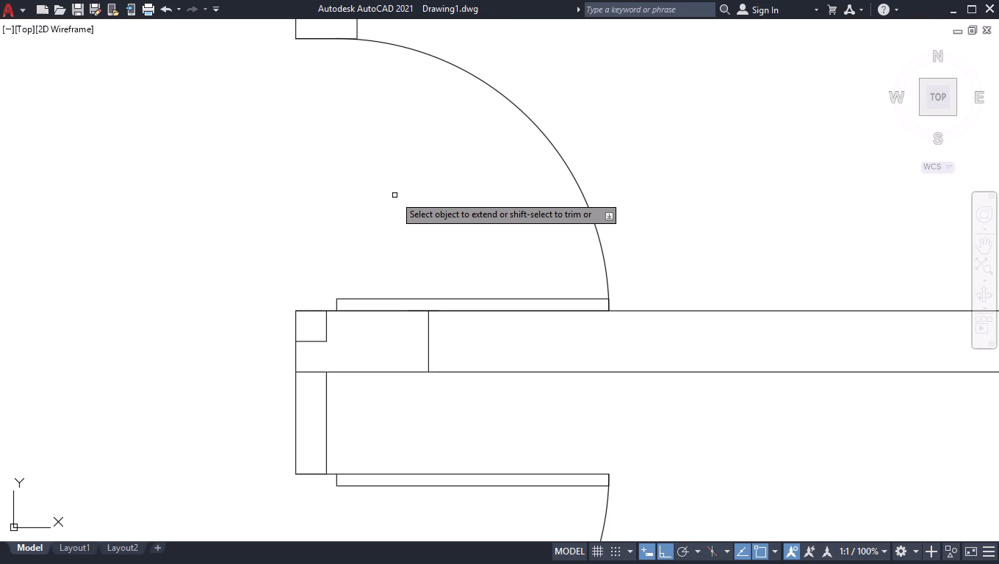
pyautogui.press('Return')
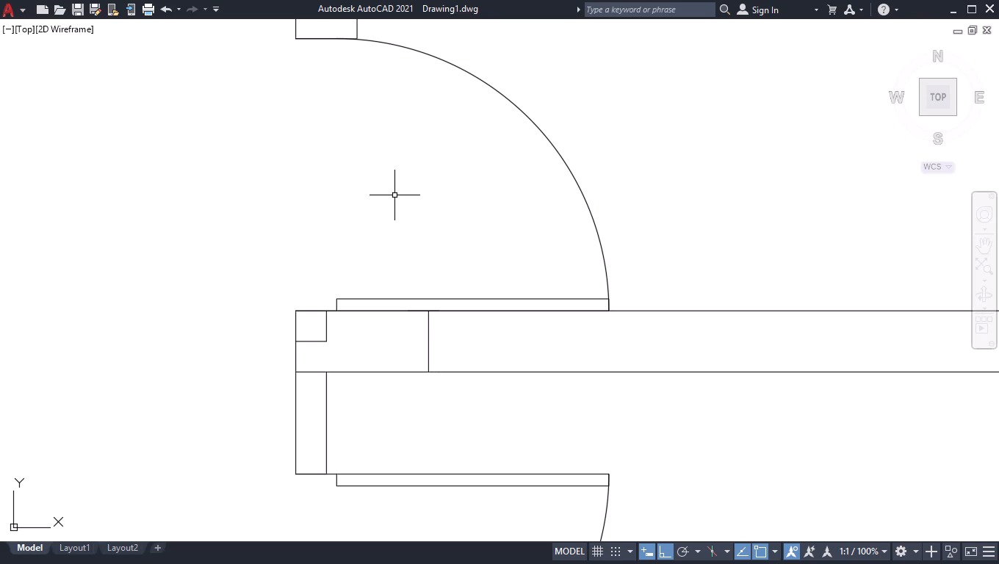
# At the stepped wall junction farther south, draw a line 9" east from the upper wall corner, continuing south to the bottom wall line.
pyautogui.scroll(-3, 558, 430)
pyautogui.scroll(-3, 577, 364)
pyautogui.scroll(7, 541, 508)
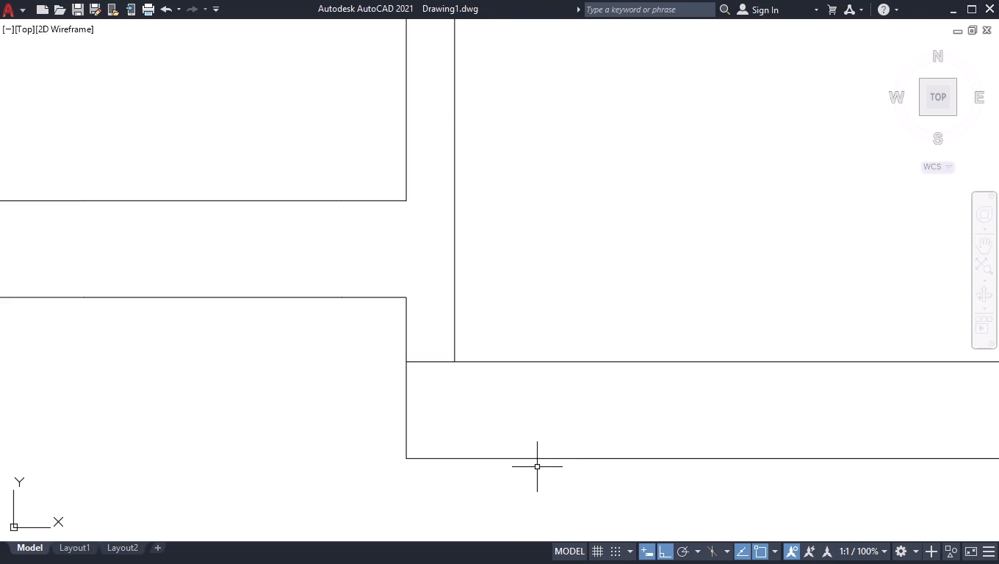
pyautogui.press('l')
pyautogui.press('Return')
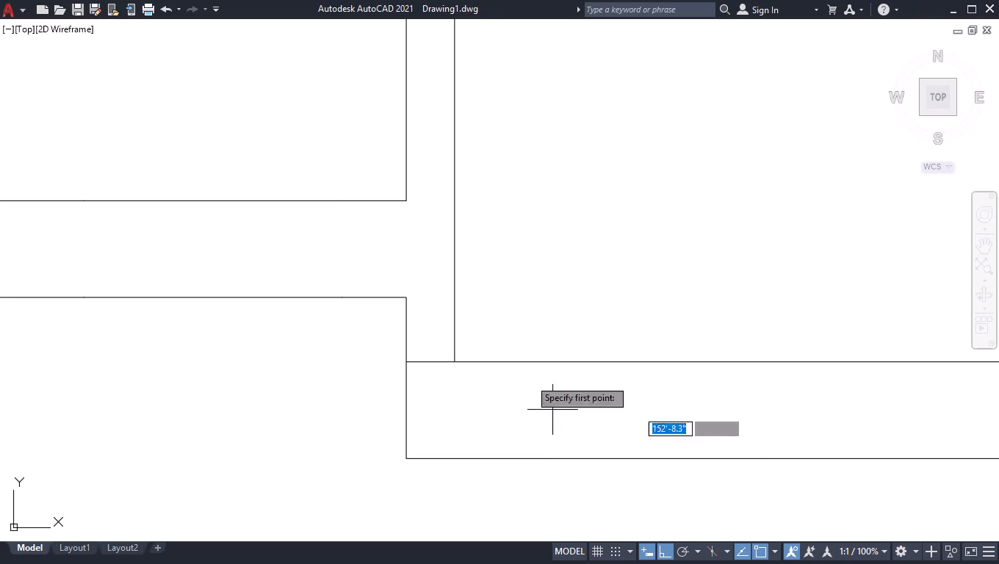
pyautogui.click(406, 198)
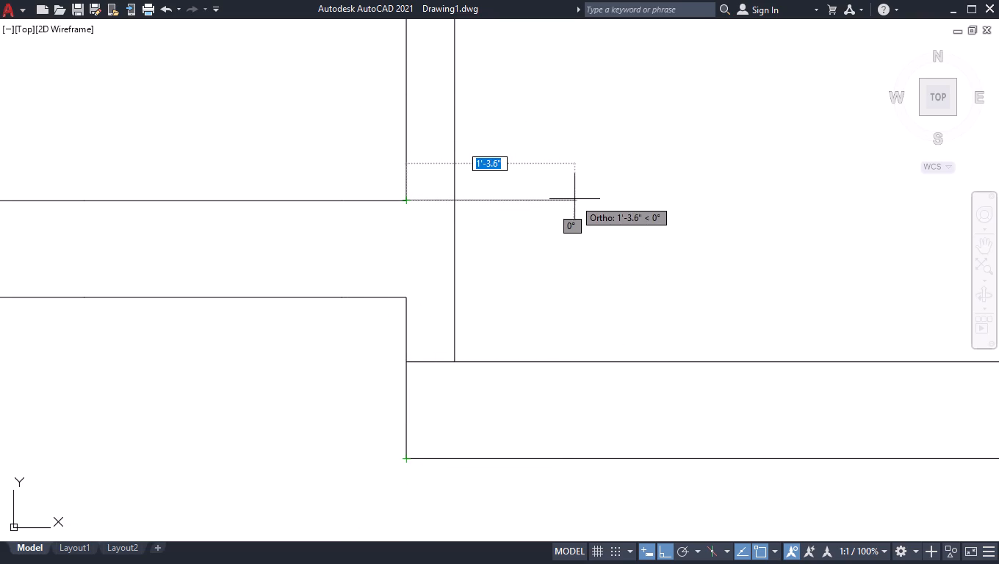
pyautogui.press('9')
pyautogui.press('Return')
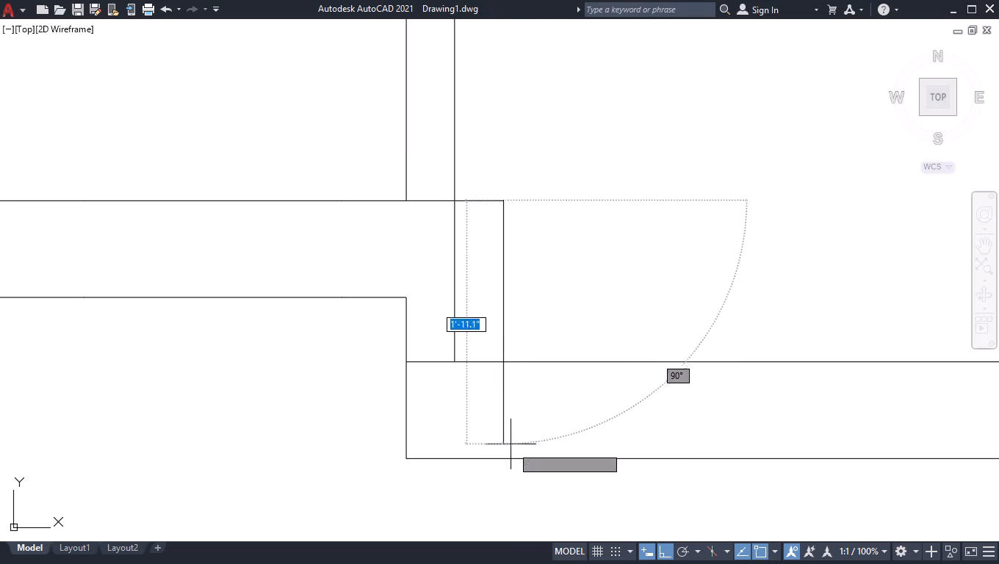
pyautogui.click(504, 459)
pyautogui.press('space')
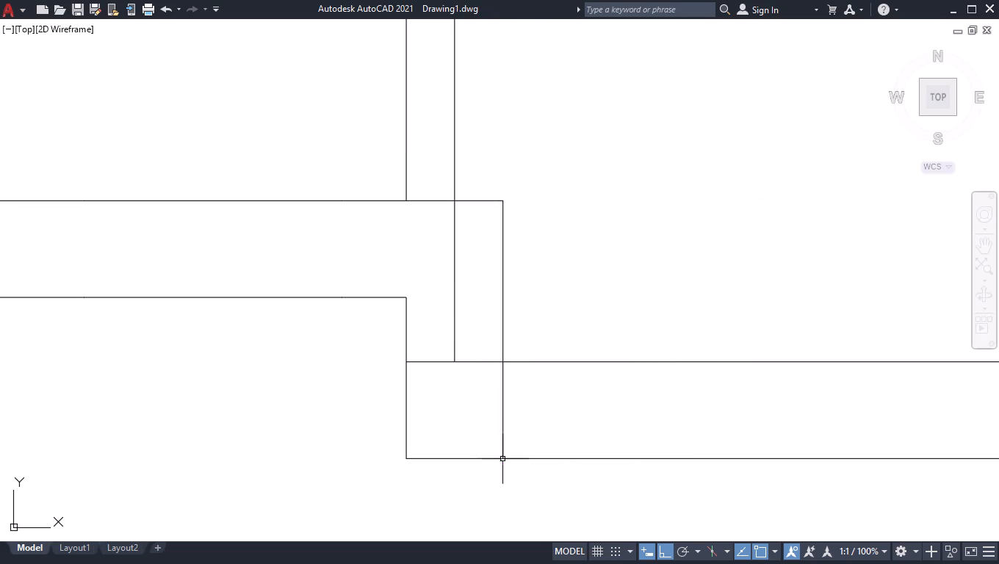
# Trim the part of the vertical wall line running inside the new outline at the stepped junction.
pyautogui.write('tr')
pyautogui.press('Return')
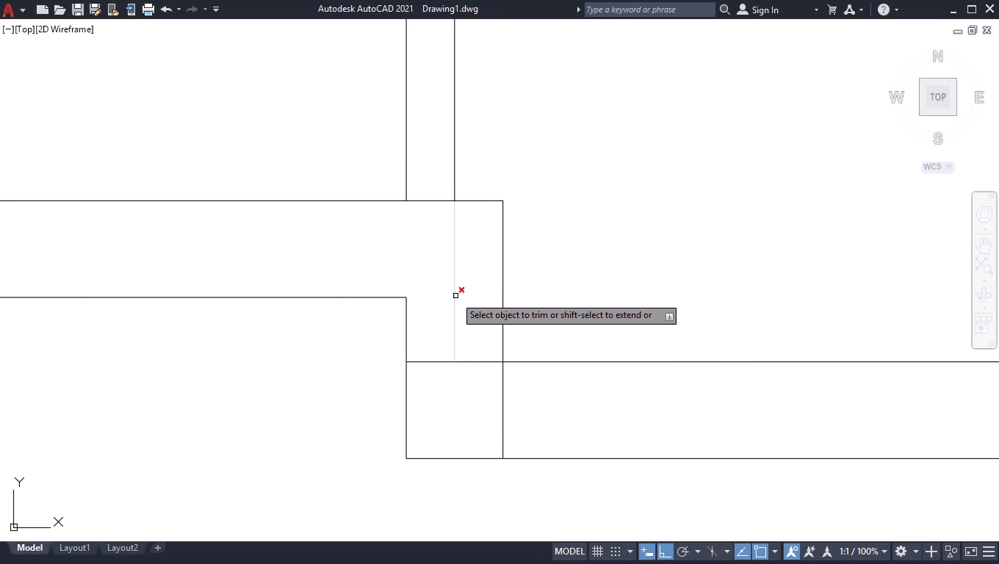
pyautogui.click(455, 296)
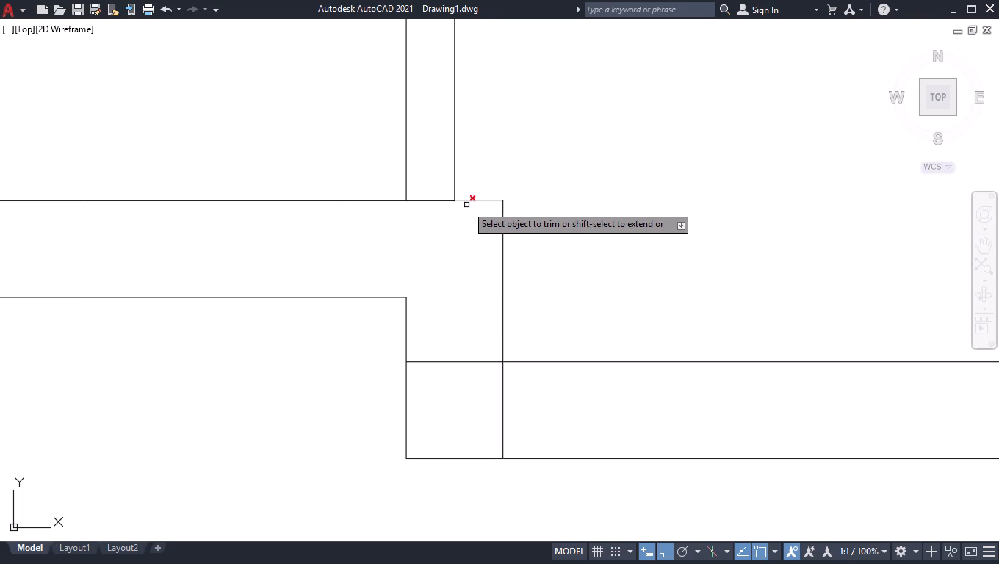
pyautogui.press('Return')
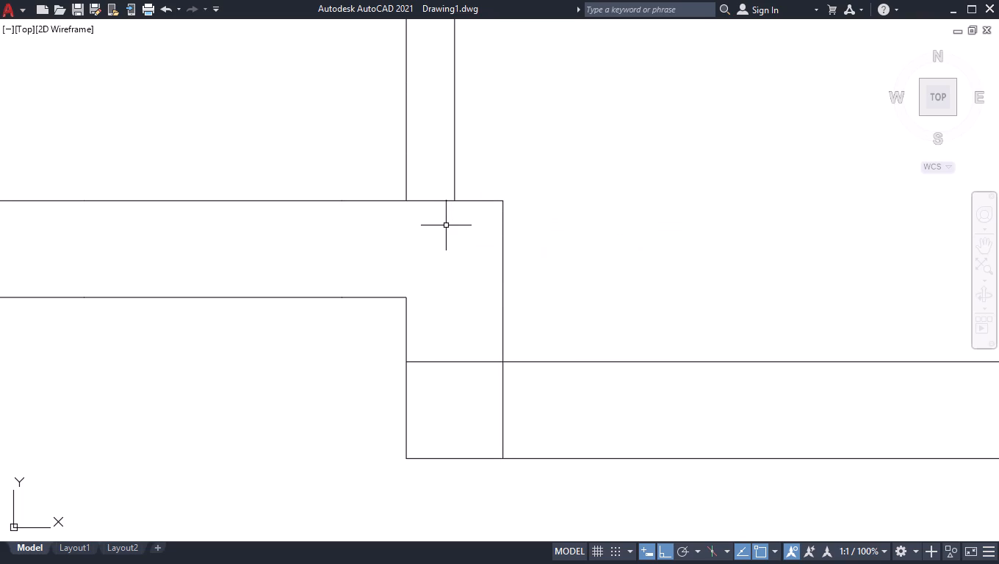
# Draw a 4.5" square in the southeast corner of the outline at the stepped wall junction.
pyautogui.press('l')
pyautogui.press('Return')
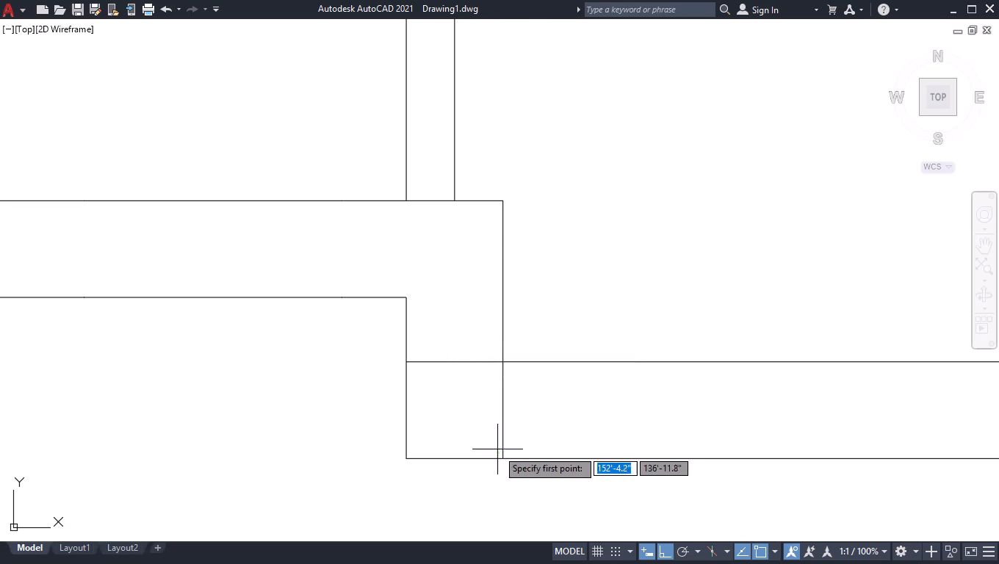
pyautogui.click(500, 458)
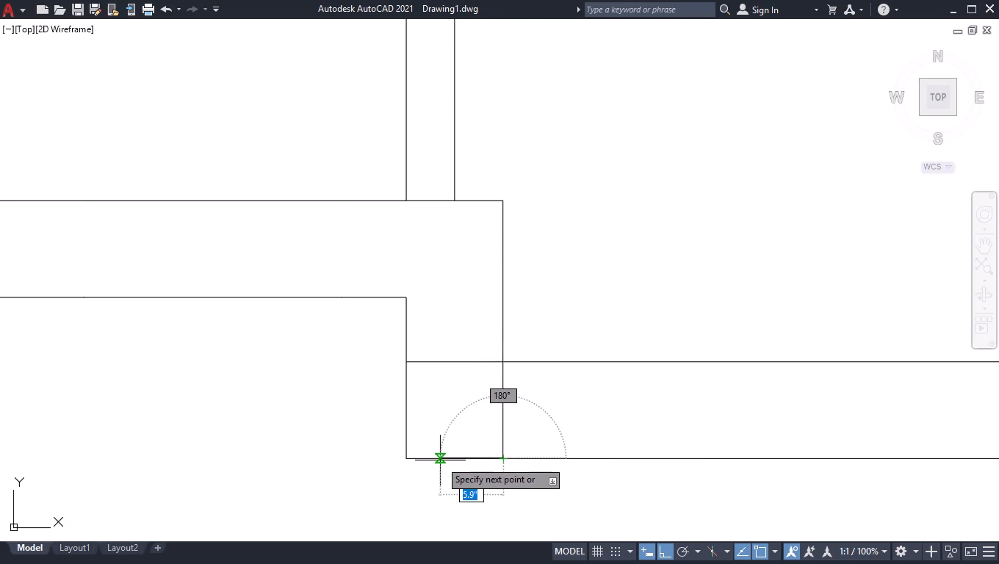
pyautogui.write('4.5')
pyautogui.press('Return')
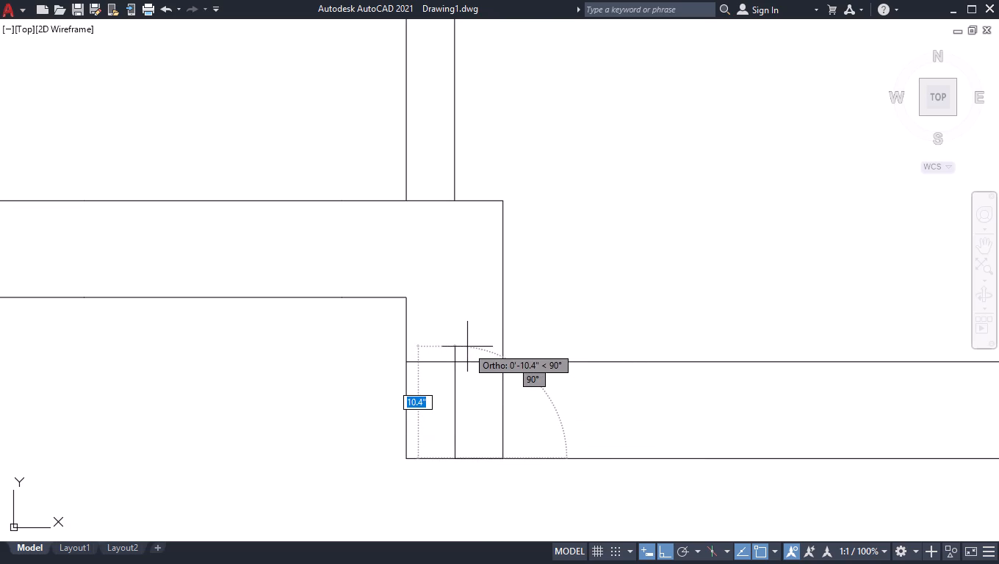
pyautogui.write('4.5')
pyautogui.press('Return')
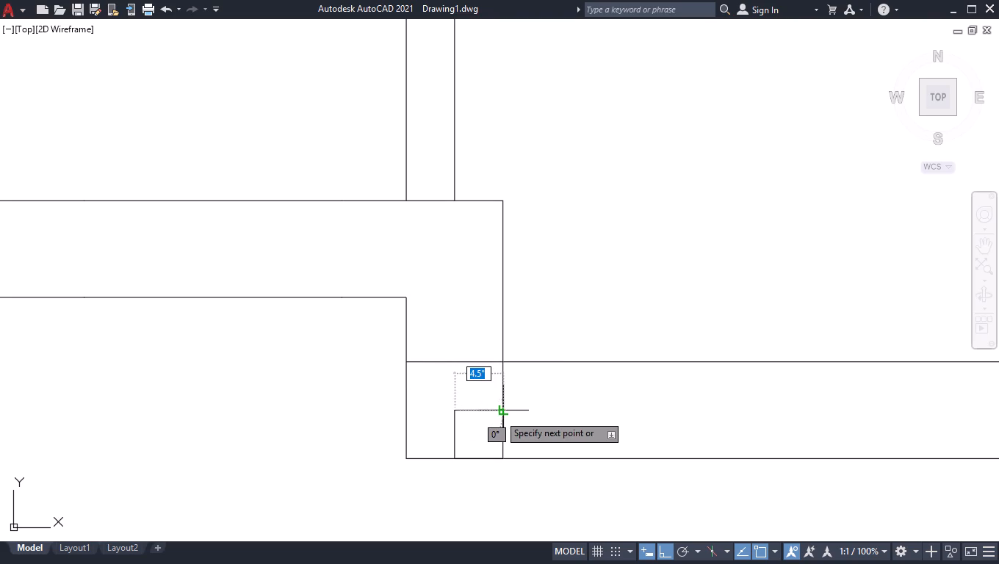
pyautogui.click(499, 414)
pyautogui.press('space')
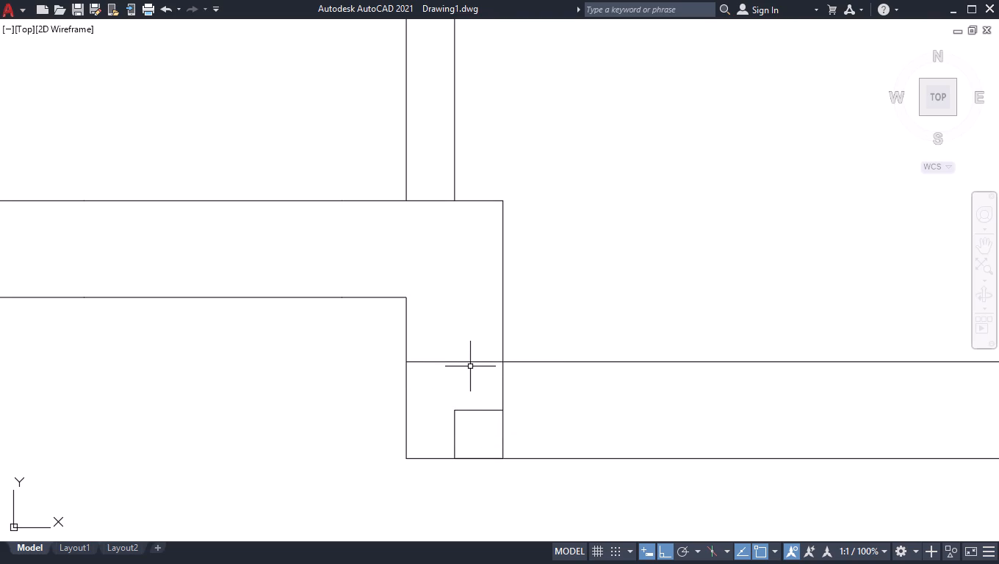
# Trim the horizontal wall line crossing inside the outline just above the new 4.5" square.
pyautogui.write('tr')
pyautogui.press('Return')
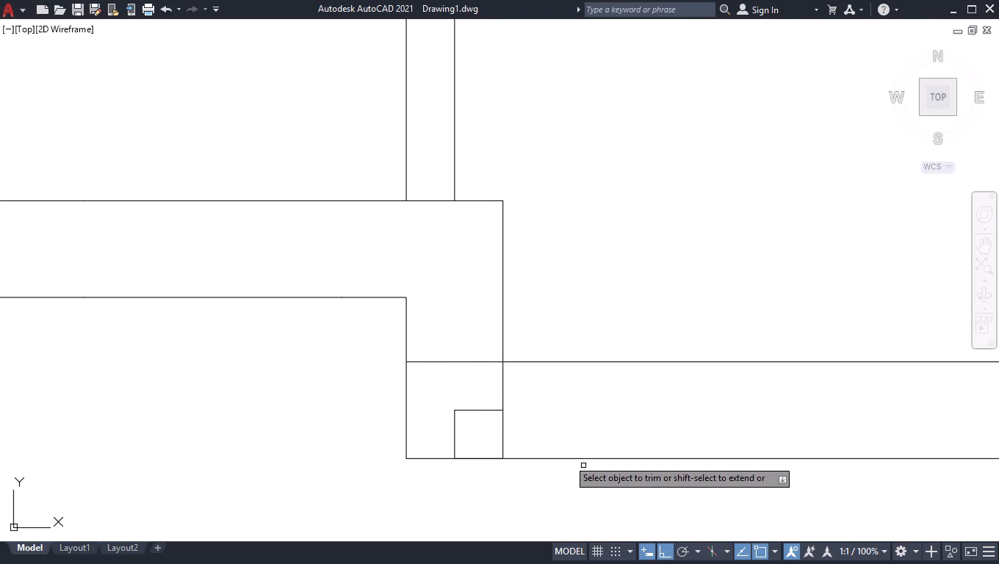
pyautogui.click(472, 351)
pyautogui.click(453, 384)
pyautogui.press('Return')
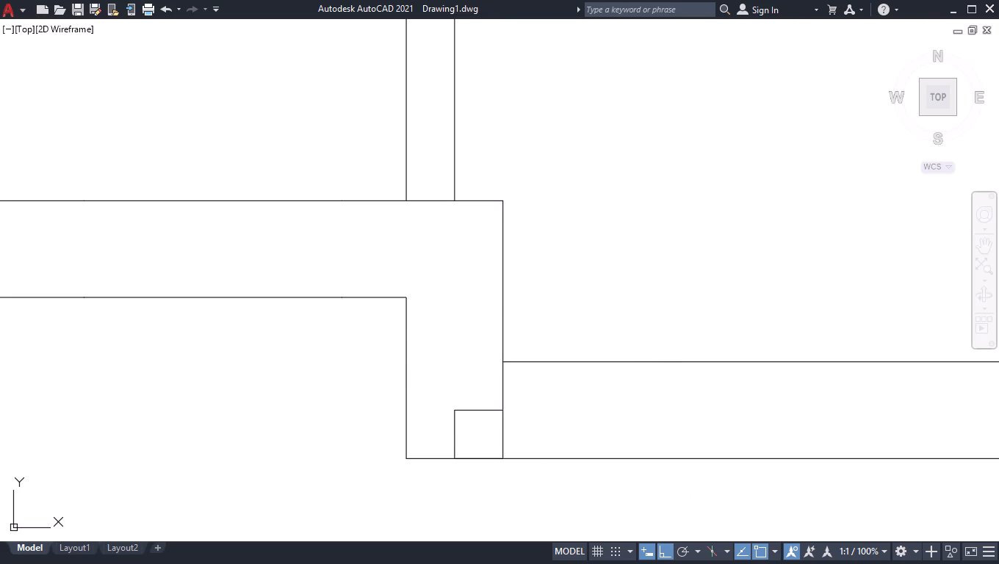
# Extend the outline's west vertical line north to the upper horizontal wall line at the stepped junction.
pyautogui.write('ex')
pyautogui.press('Return')
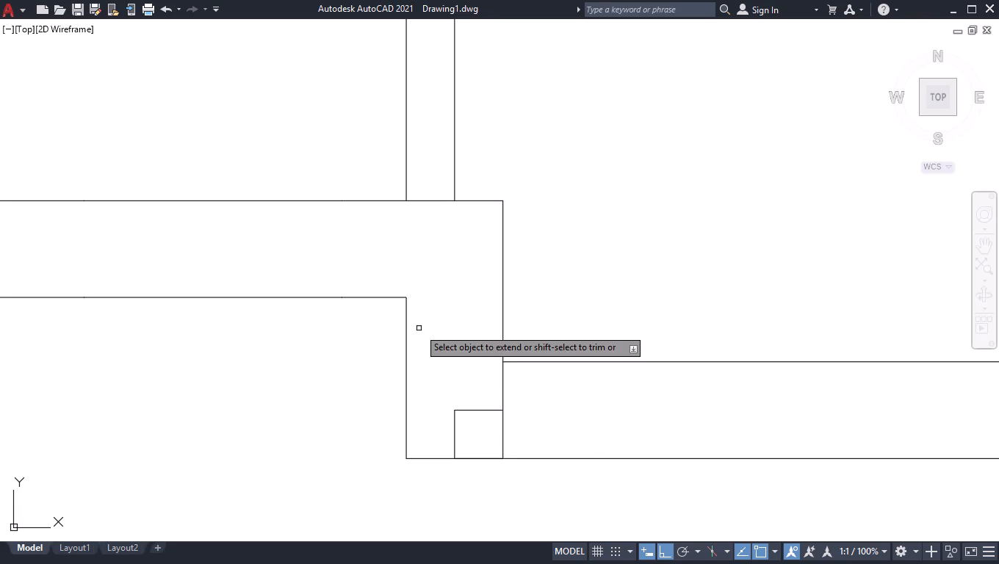
pyautogui.click(405, 330)
pyautogui.press('Return')
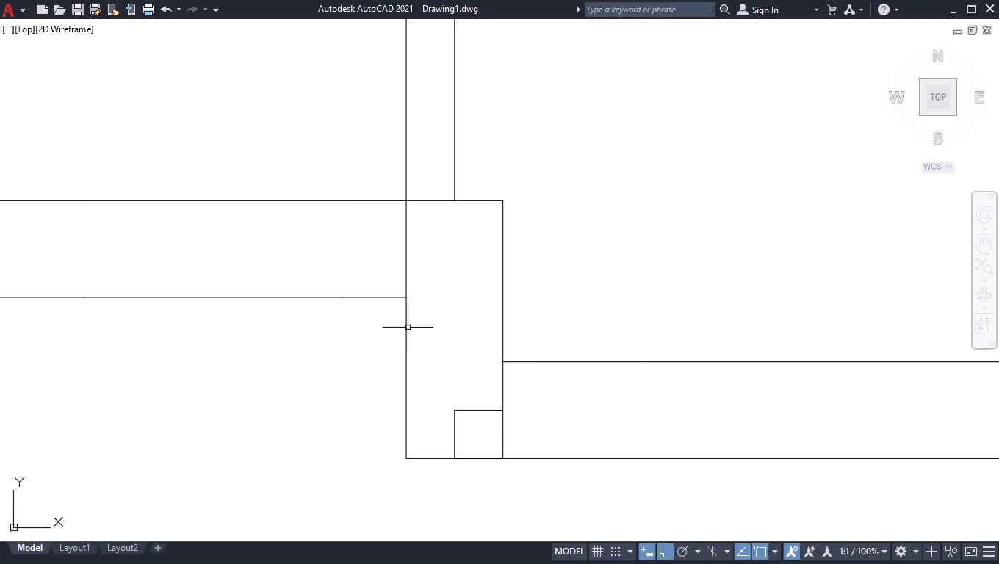
# Farther east along the south wall, extend the east line of the bathroom partition south to the outer wall line.
pyautogui.scroll(-4, 511, 360)
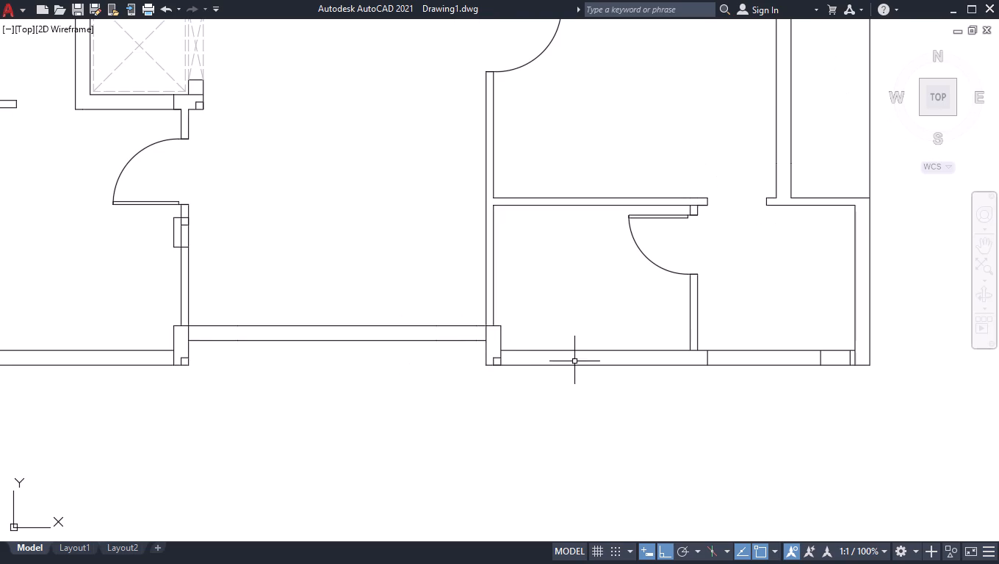
pyautogui.scroll(2, 707, 382)
pyautogui.scroll(2, 674, 308)
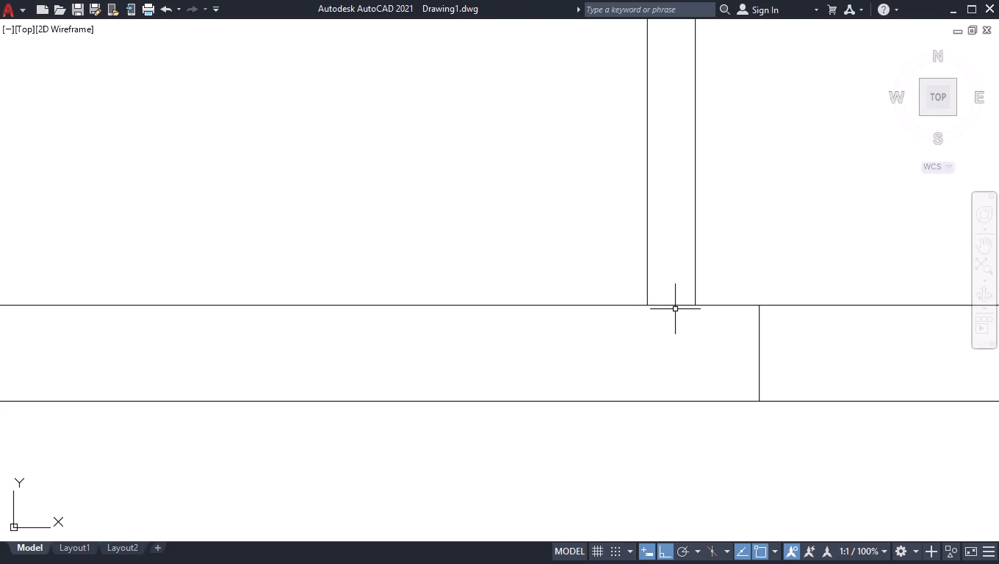
pyautogui.write('ex')
pyautogui.press('Return')
pyautogui.click(696, 250)
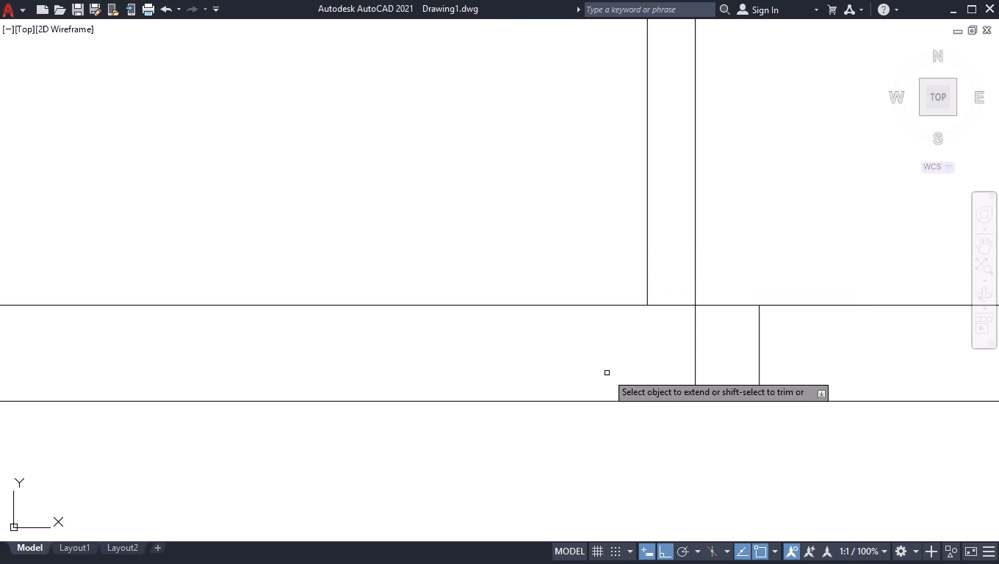
pyautogui.press('Return')
# Draw a 4.5" square inside the south wall, with its southeast corner at the foot of the extended partition line.
pyautogui.press('l')
pyautogui.press('Return')
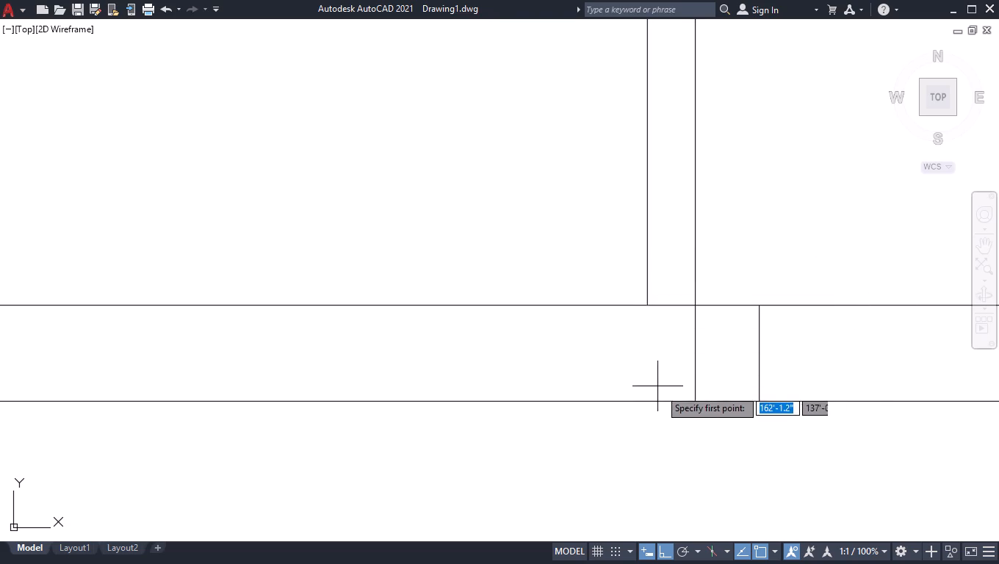
pyautogui.click(693, 402)
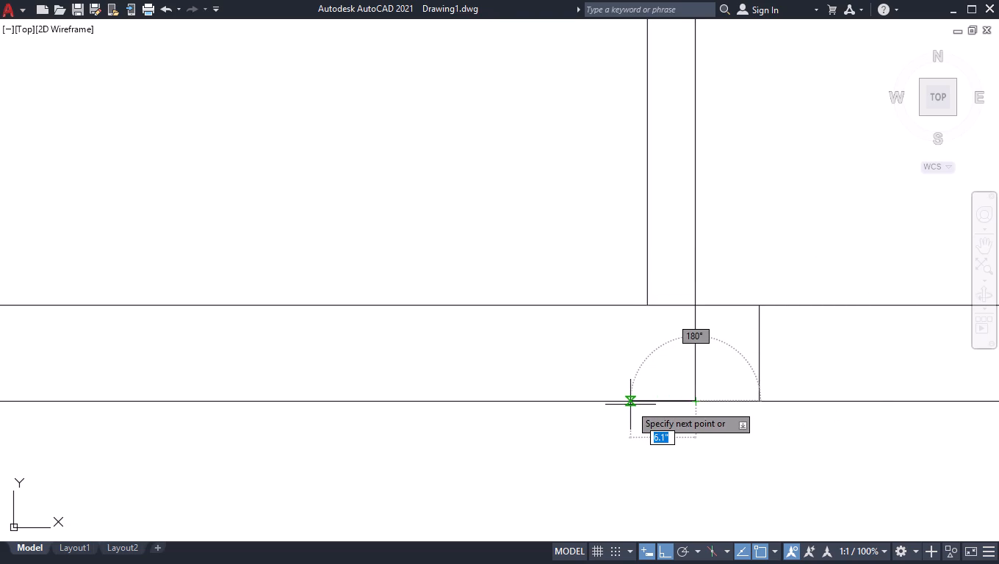
pyautogui.write('4.5')
pyautogui.press('Return')
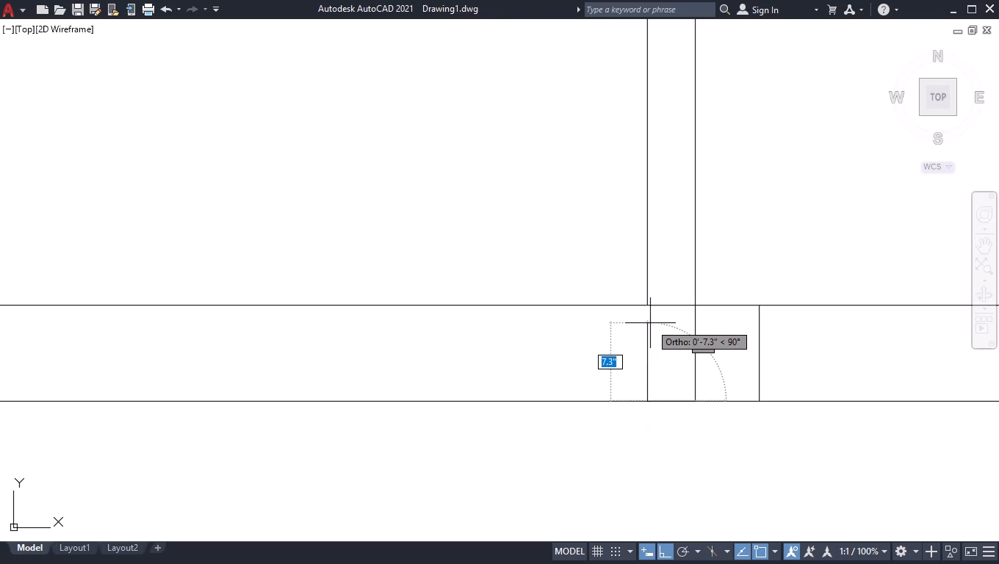
pyautogui.write('4.5')
pyautogui.press('Return')
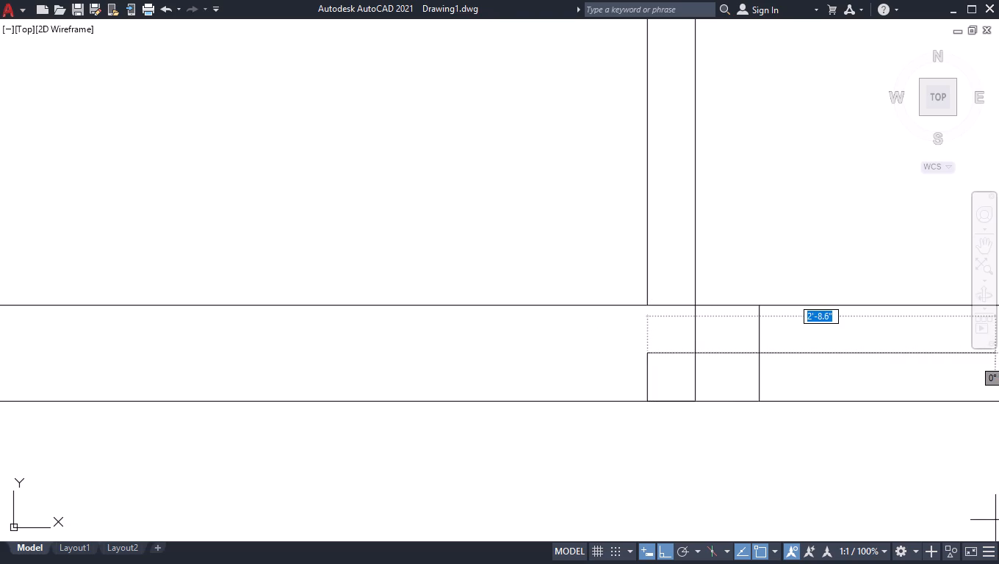
pyautogui.write('4.5')
pyautogui.press('Return')
pyautogui.press('Return')
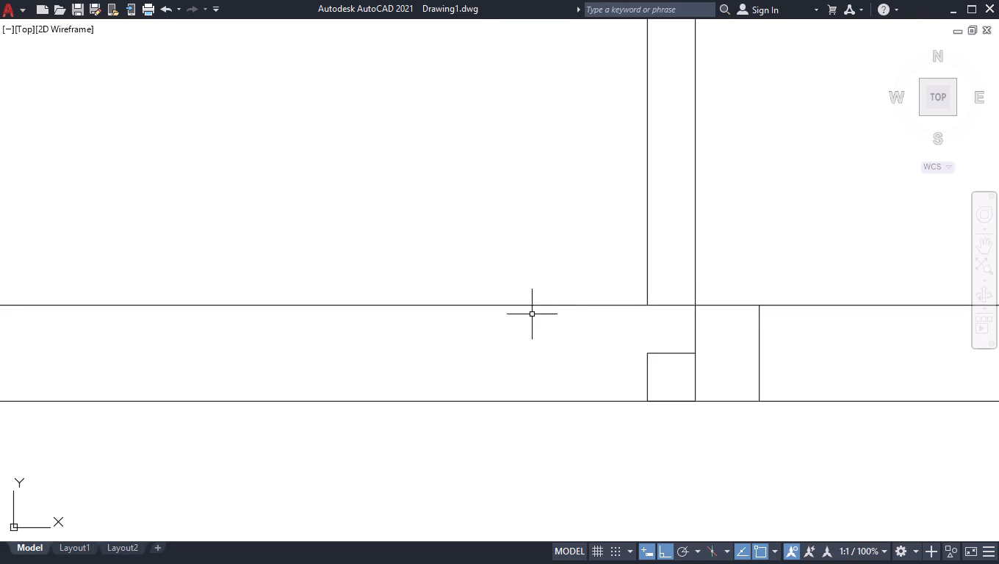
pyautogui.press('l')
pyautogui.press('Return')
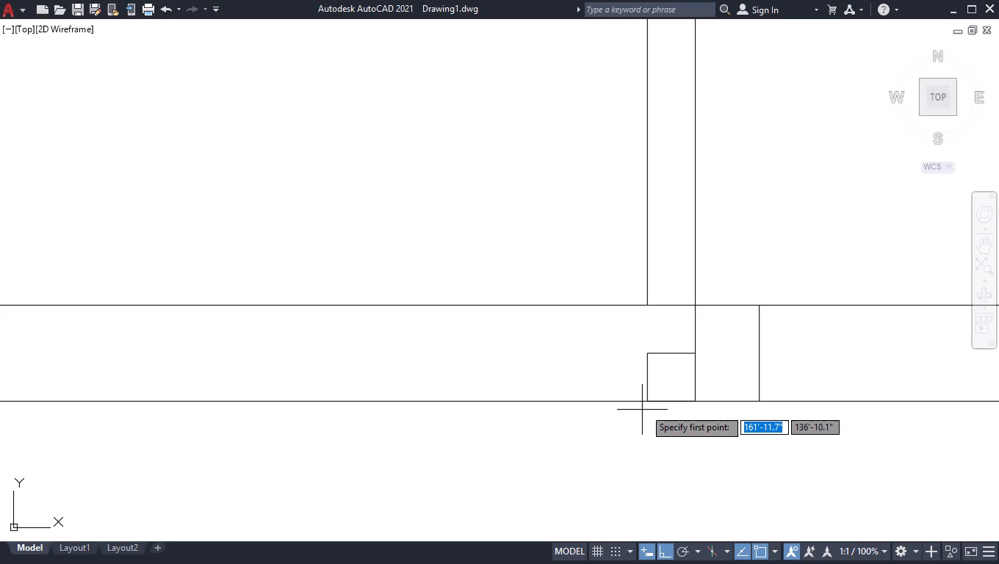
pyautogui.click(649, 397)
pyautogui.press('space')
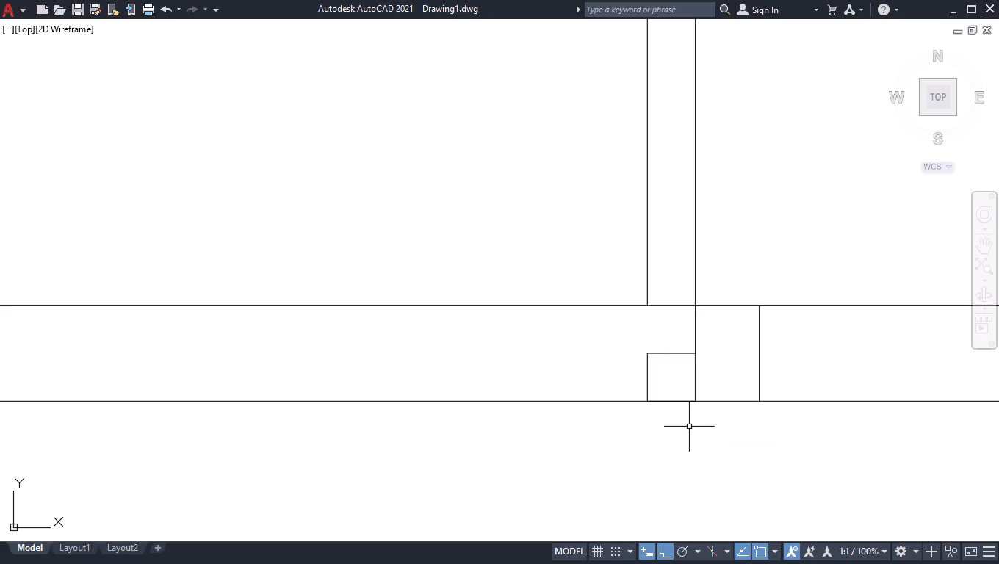
# Draw a line 1'1.5" west from the square's southwest corner, continuing north to the inner line of the south wall.
pyautogui.scroll(2, 660, 408)
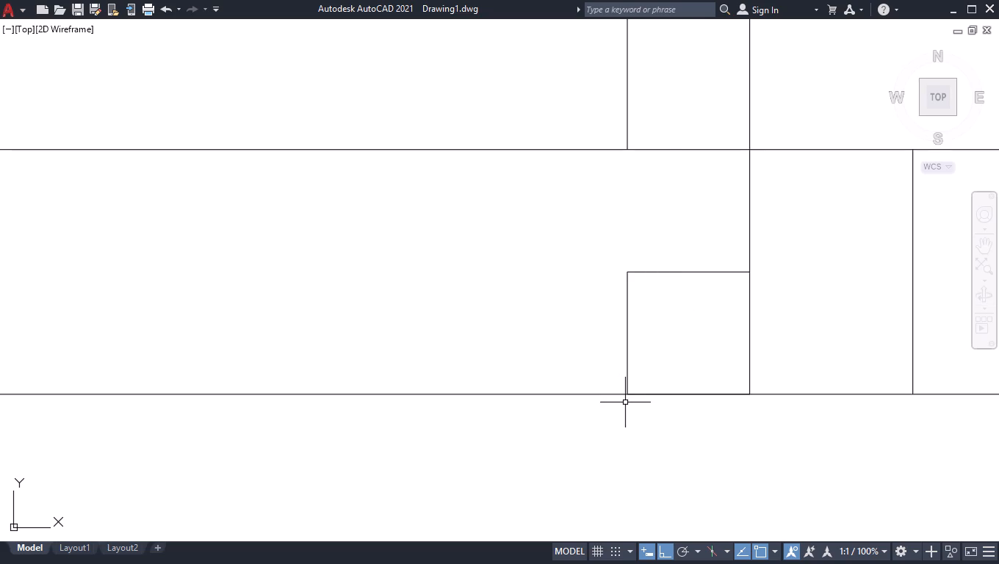
pyautogui.press('space')
pyautogui.moveTo(628, 392); pyautogui.dragTo(621, 392)
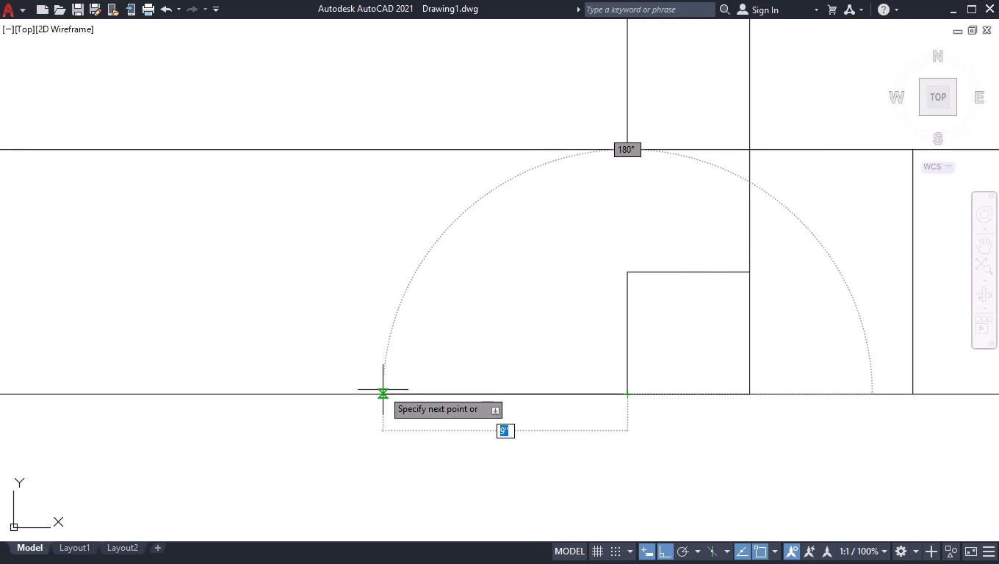
pyautogui.press('1')
pyautogui.write("'1.5")
pyautogui.press('Return')
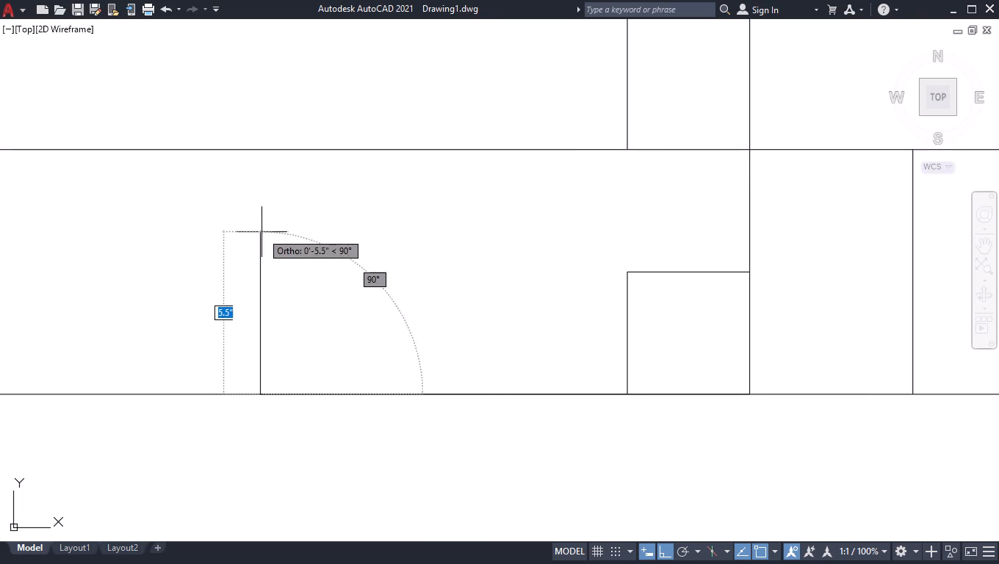
pyautogui.click(259, 147)
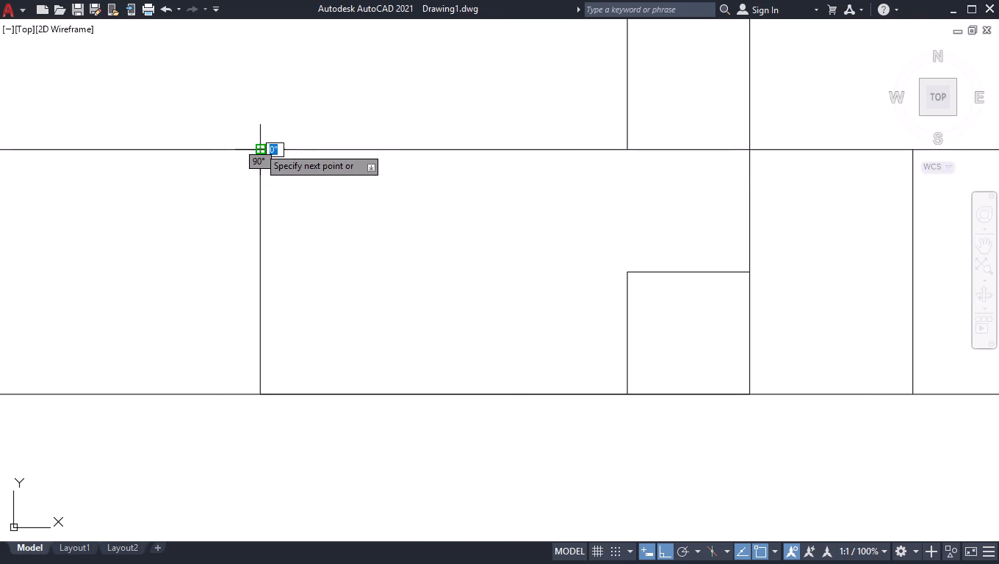
pyautogui.press('space')
# At the building's northeast corner, draw a line 1' west from the outer corner, south to the inner wall line, 1'9" west, and north to the outer line.
pyautogui.scroll(-3, 284, 189)
pyautogui.scroll(-6, 365, 244)
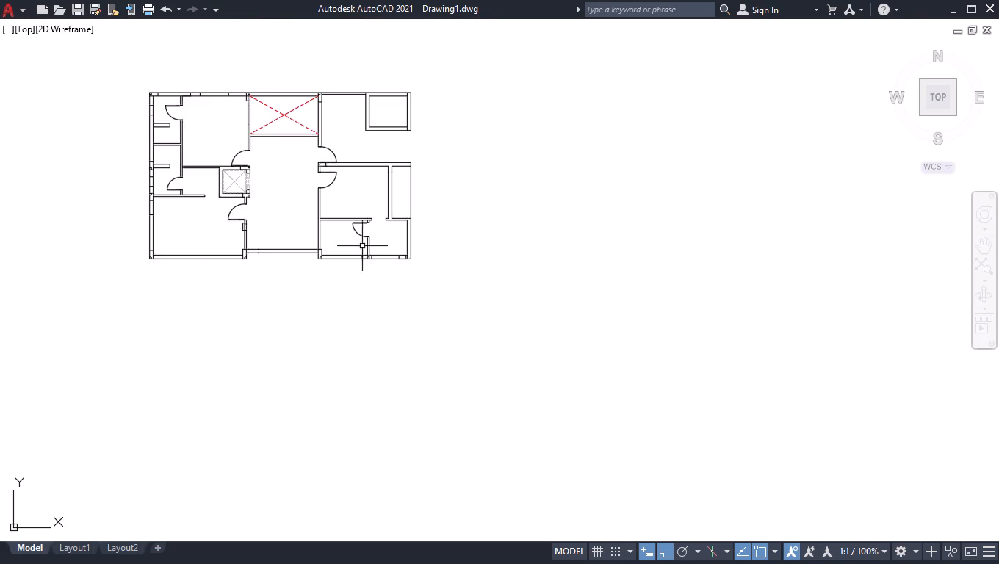
pyautogui.scroll(1, 334, 204)
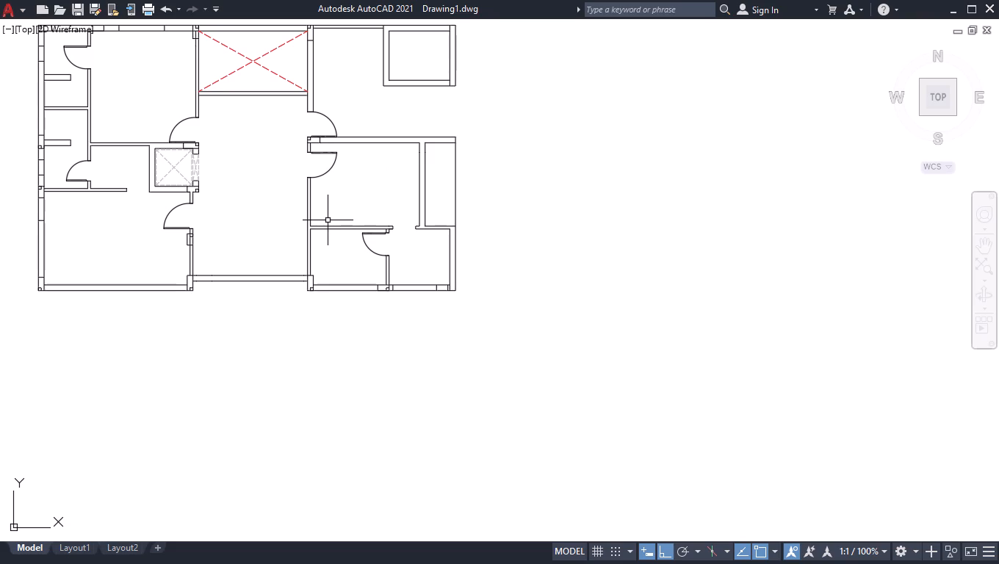
pyautogui.scroll(-2, 358, 223)
pyautogui.scroll(3, 357, 143)
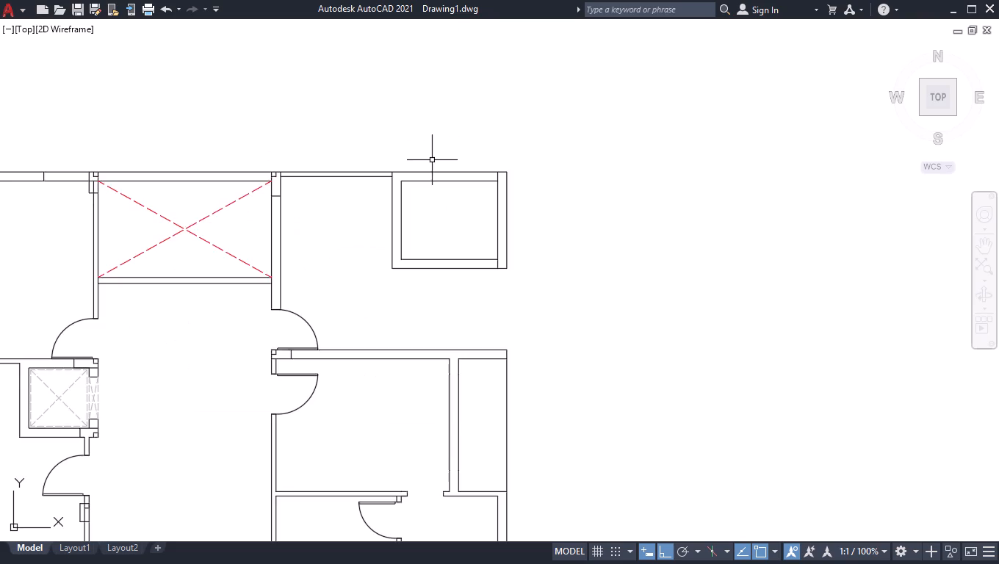
pyautogui.scroll(3, 432, 160)
pyautogui.scroll(-1, 560, 208)
pyautogui.scroll(2, 668, 225)
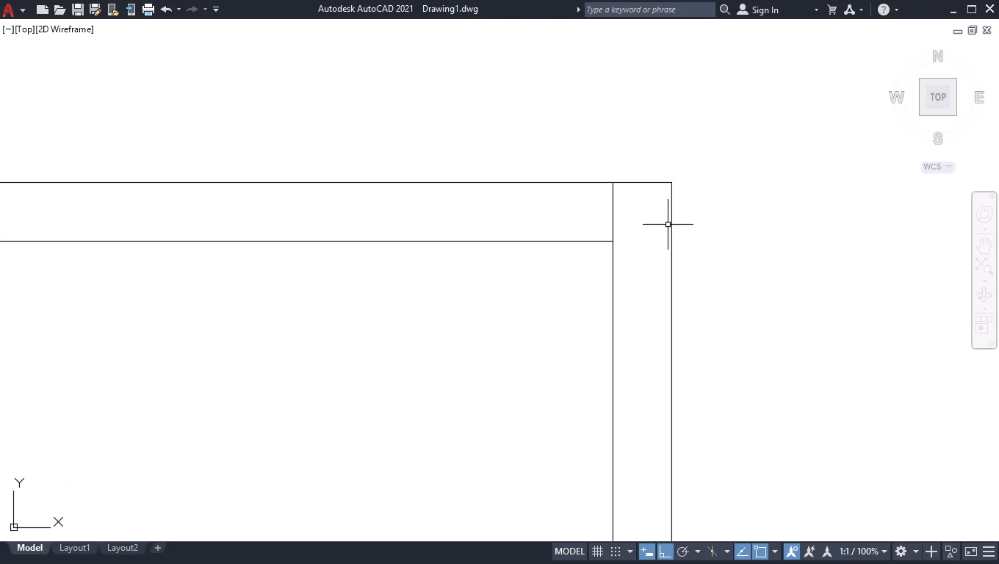
pyautogui.press('l')
pyautogui.press('Return')
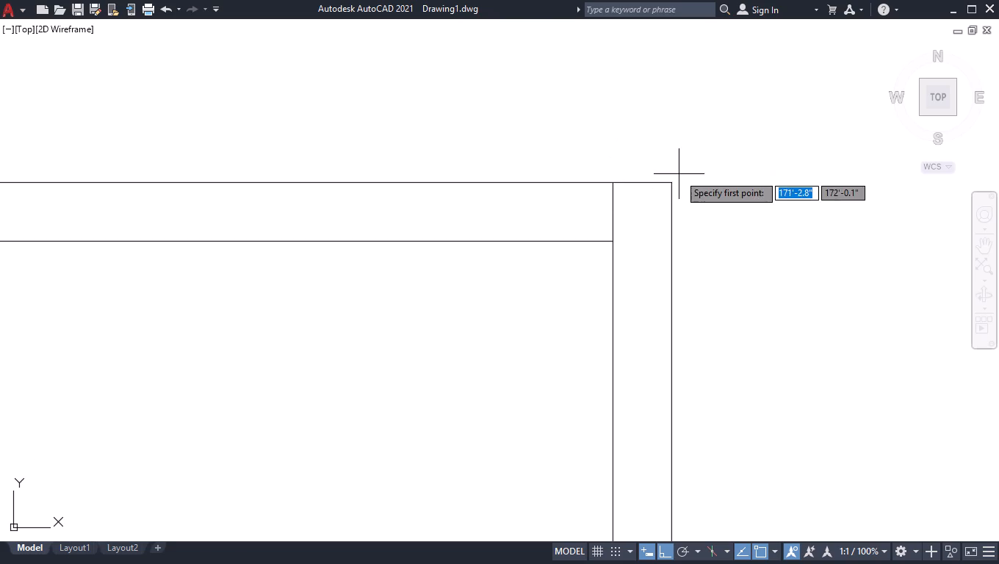
pyautogui.click(671, 184)
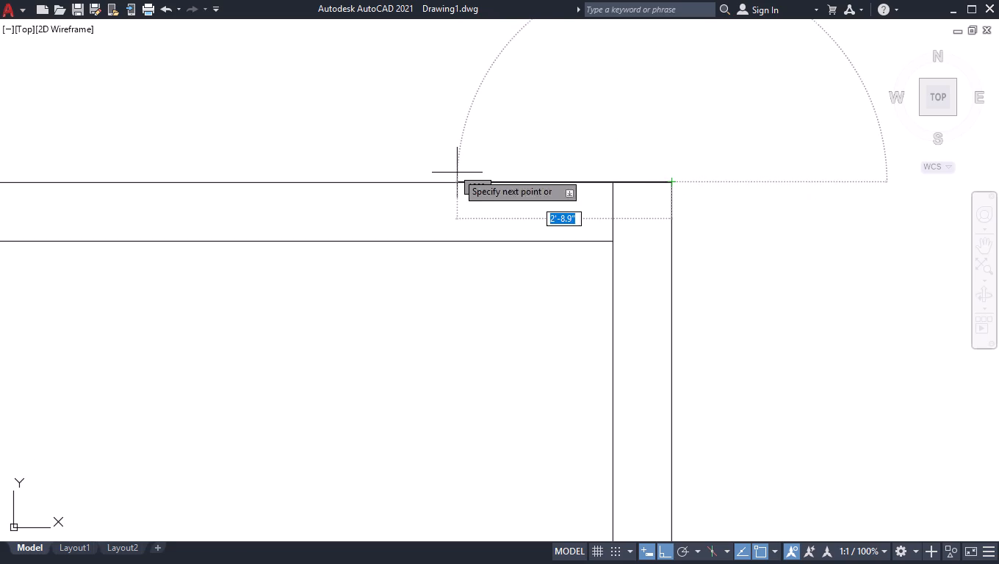
pyautogui.write("1'")
pyautogui.press('Return')
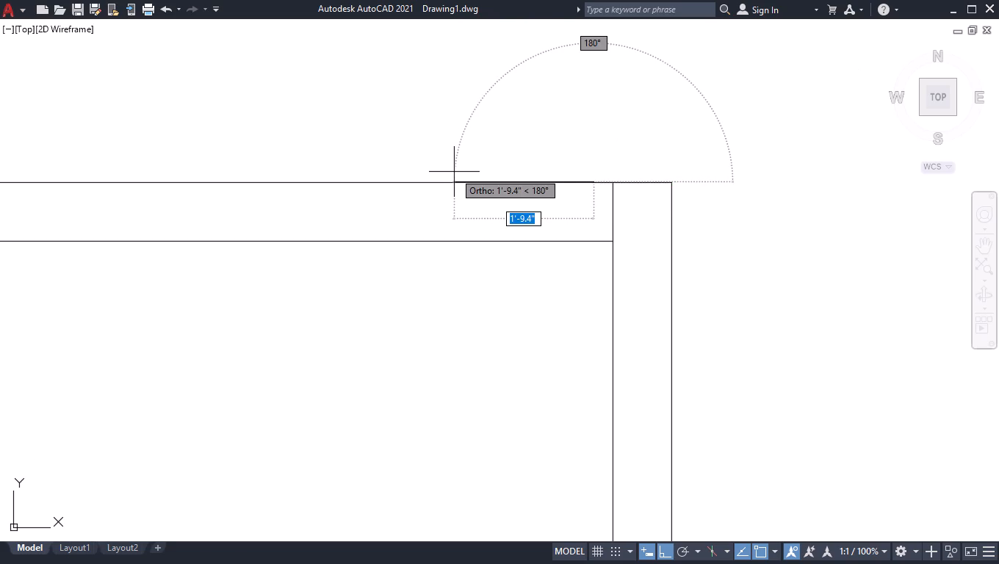
pyautogui.click(596, 237)
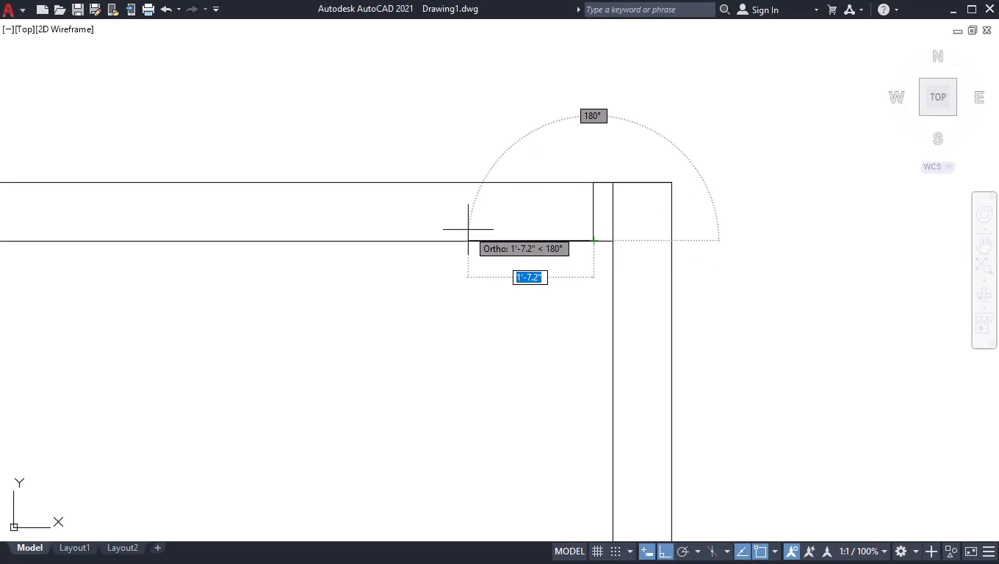
pyautogui.write("1'9")
pyautogui.press('Return')
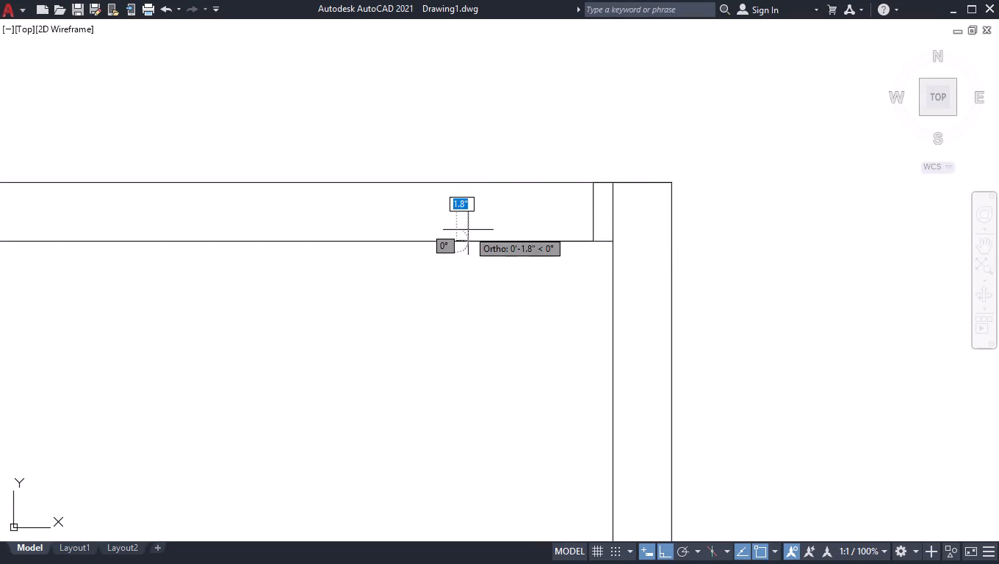
pyautogui.click(456, 181)
pyautogui.press('space')
# Draw a 4.5" square in the northeast corner of the new 1'9" outline in the north wall.
pyautogui.press('space')
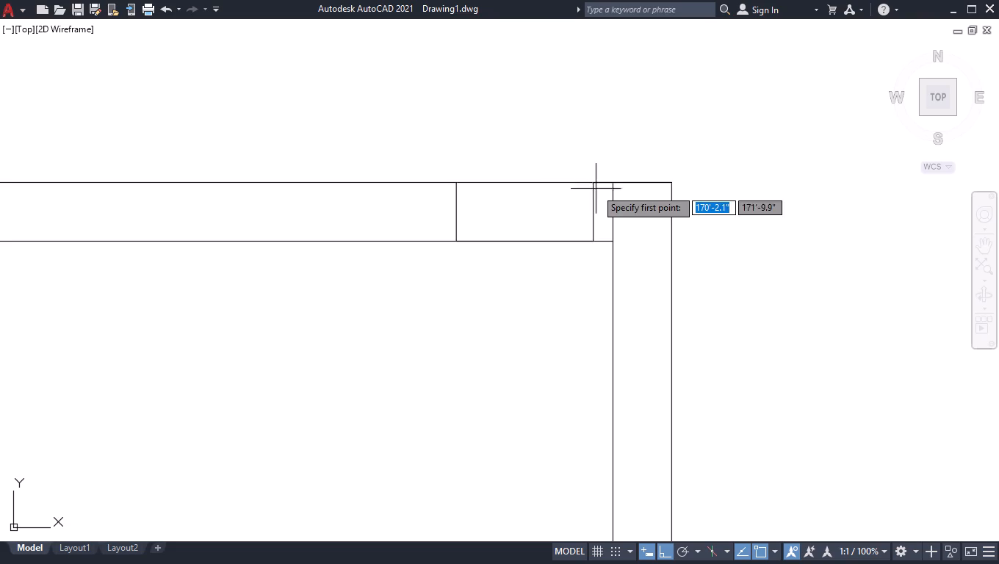
pyautogui.click(591, 180)
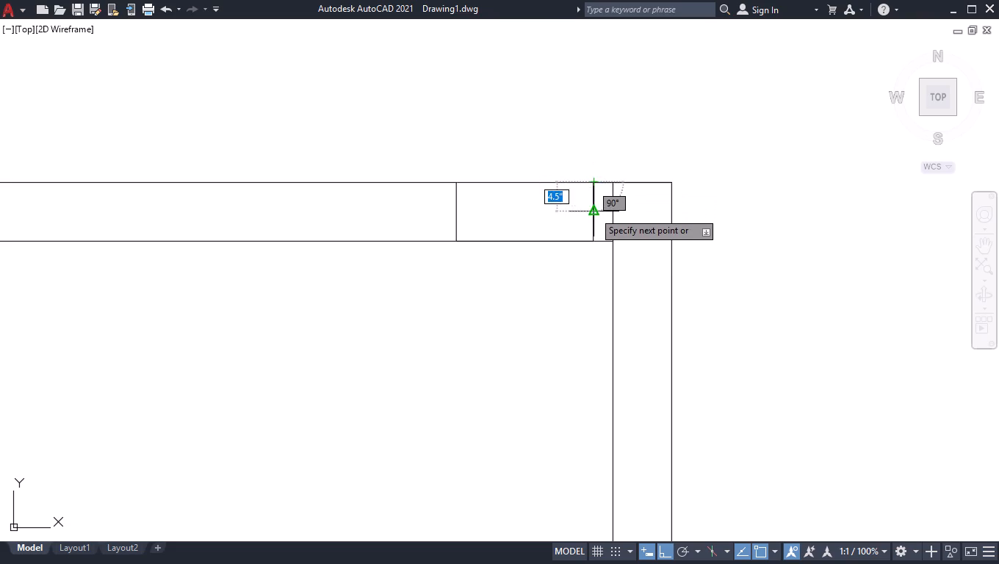
pyautogui.click(594, 211)
pyautogui.write('4.5')
pyautogui.press('Return')
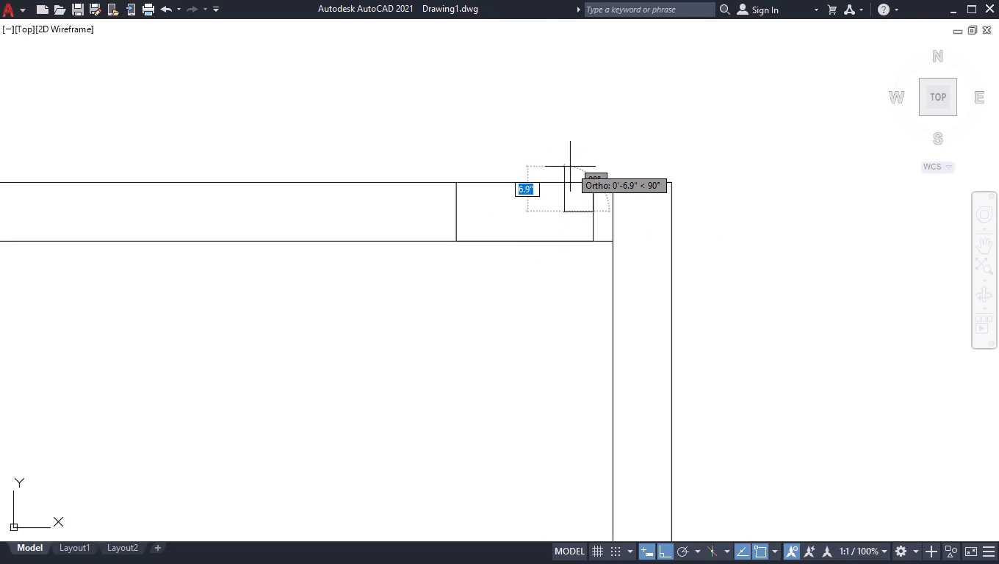
pyautogui.write('4.5')
pyautogui.press('Return')
pyautogui.press('Return')
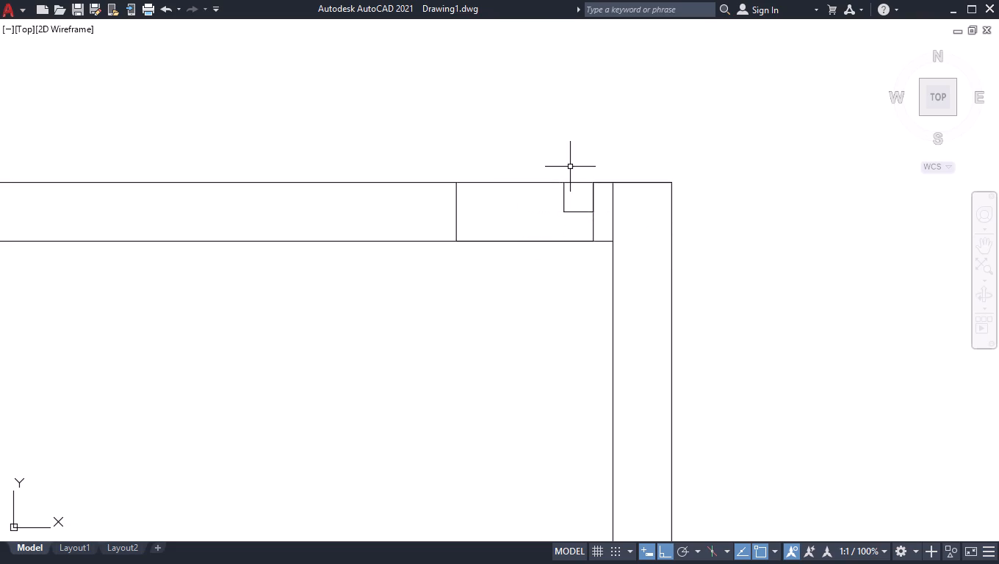
# At the southeast rooms' northeast corner, draw a line 1' west from the outer corner, south to the inner wall line, 1'6" west, and north to the outer line.
pyautogui.scroll(-3, 598, 115)
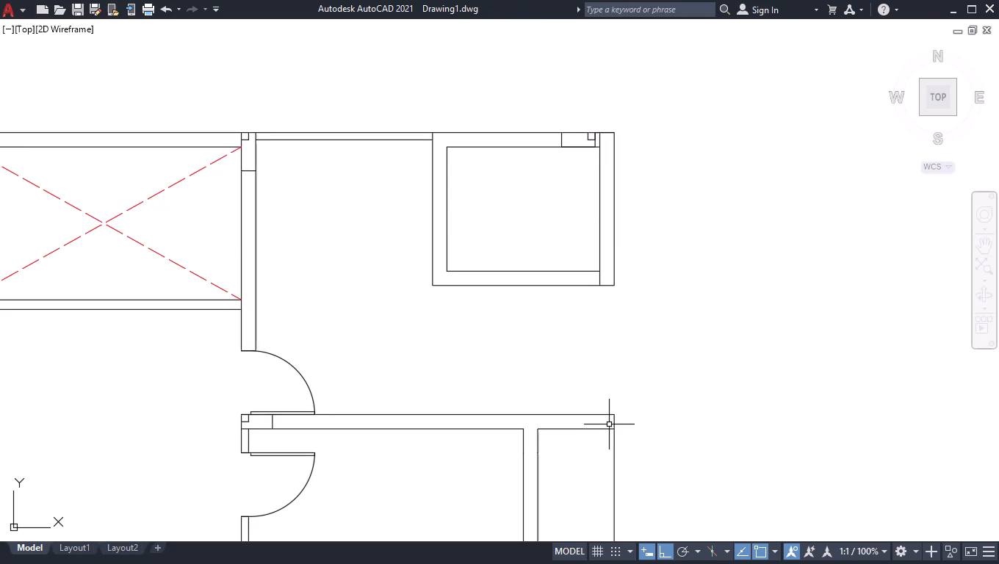
pyautogui.scroll(3, 609, 430)
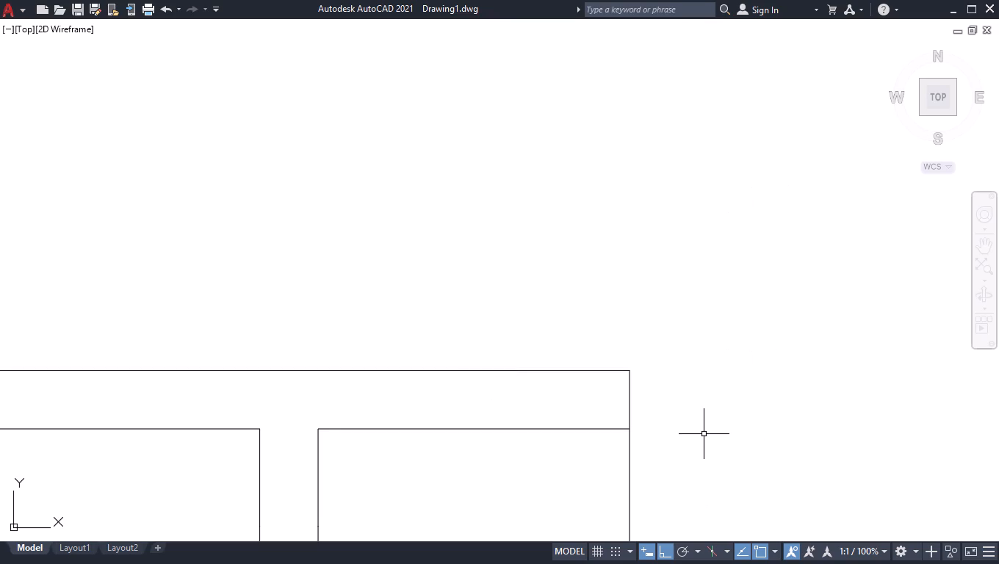
pyautogui.press('l')
pyautogui.press('Return')
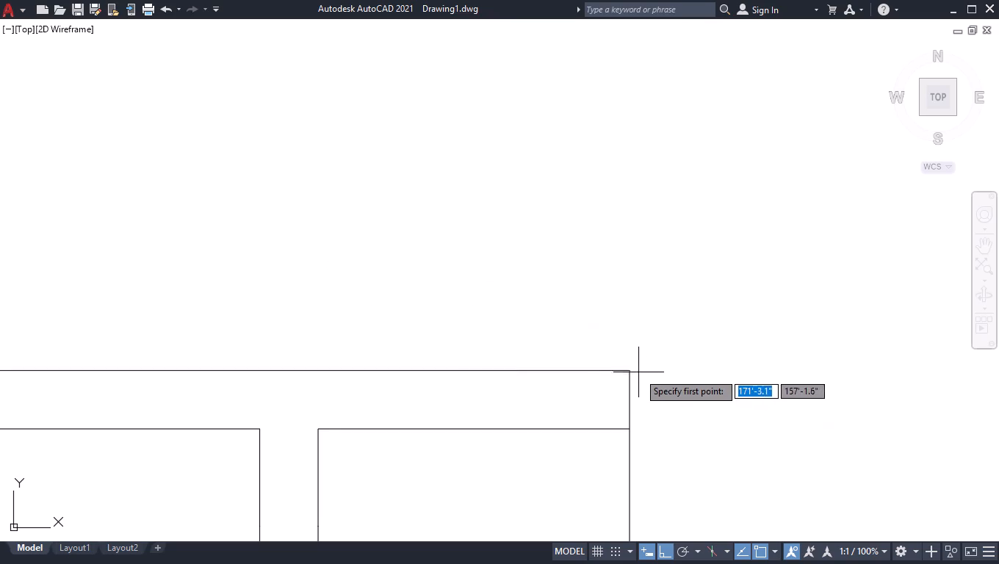
pyautogui.click(630, 372)
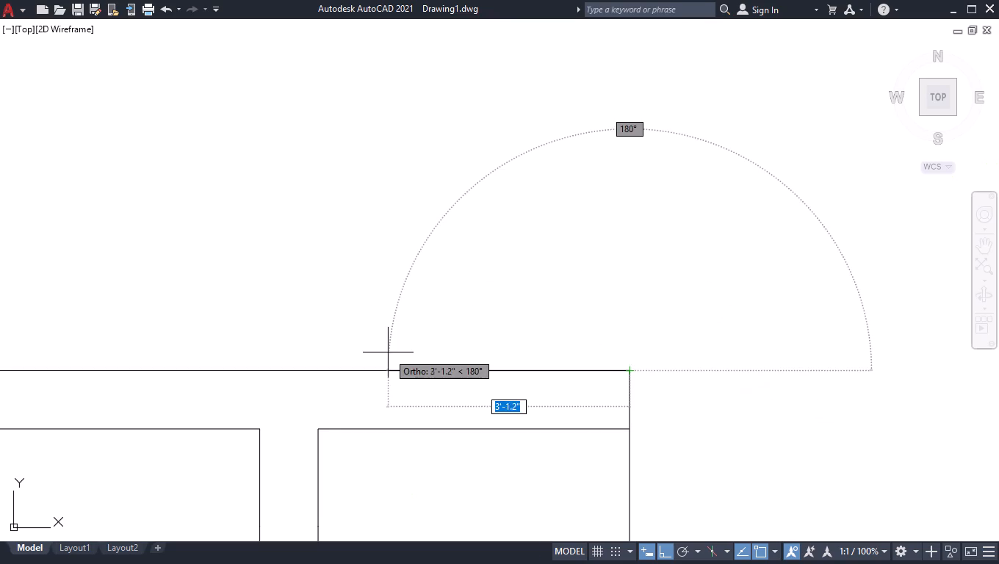
pyautogui.write("1'")
pyautogui.press('Return')
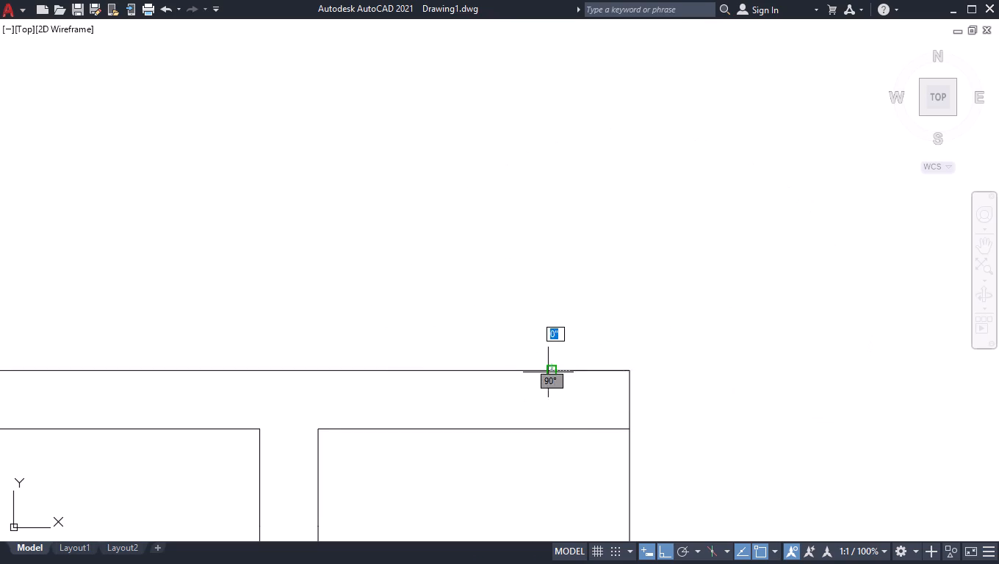
pyautogui.click(549, 428)
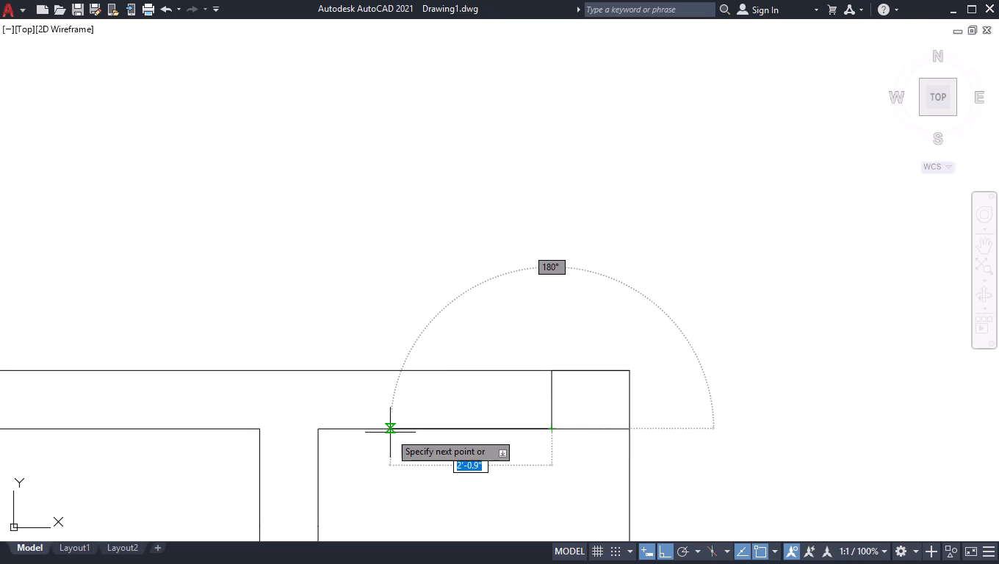
pyautogui.write("1'6")
pyautogui.press('Return')
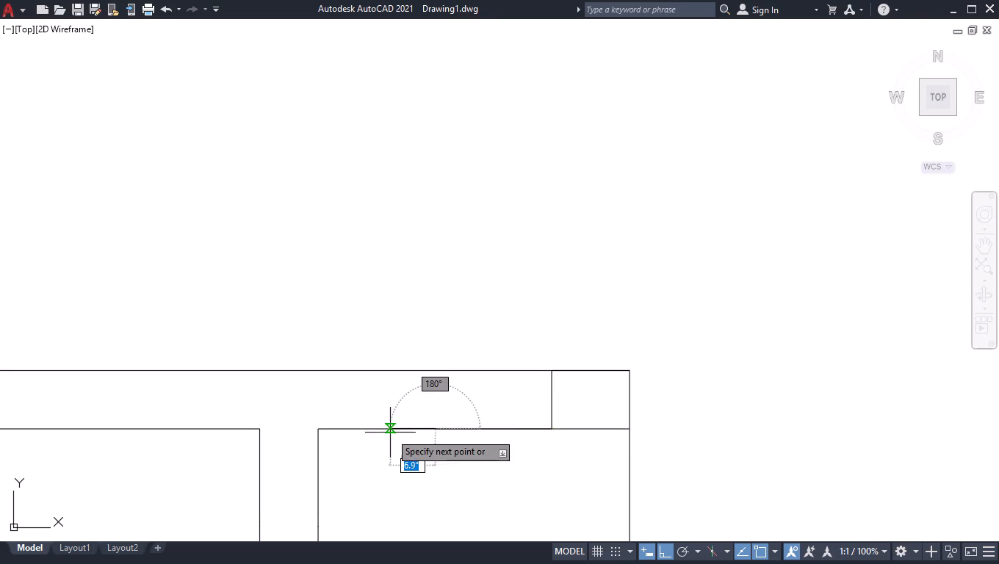
pyautogui.click(435, 371)
pyautogui.press('space')
# Draw a 4.5" square in the northeast corner of the new 1'6" outline in the southeast rooms' north wall.
pyautogui.press('space')
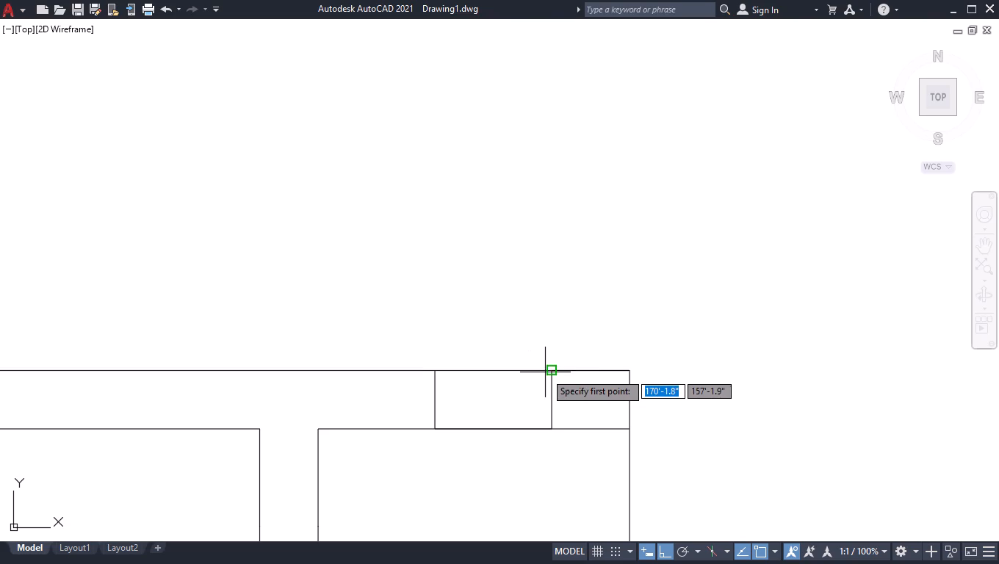
pyautogui.click(554, 371)
pyautogui.click(556, 398)
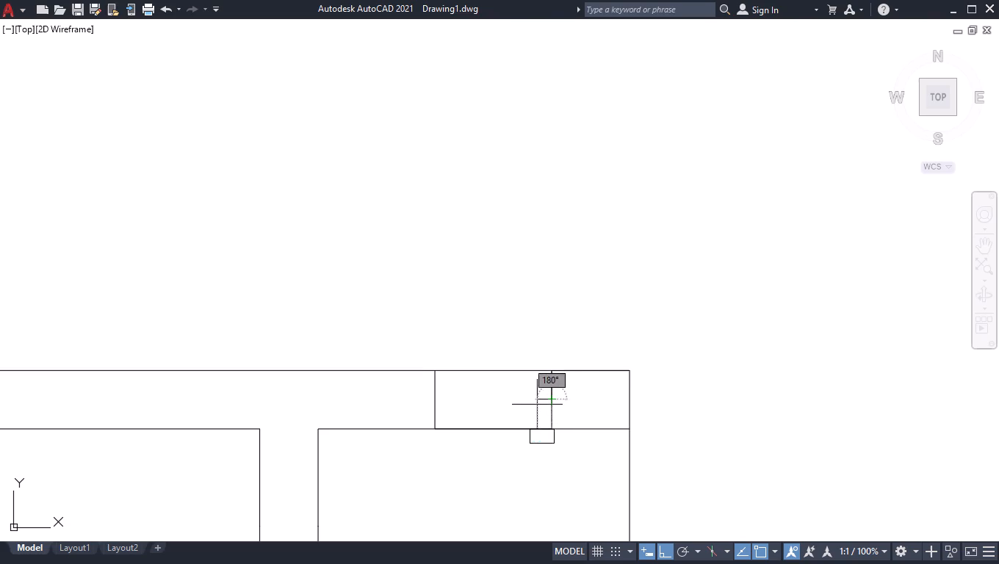
pyautogui.press('4')
pyautogui.press('.')
pyautogui.press('5')
pyautogui.press('Return')
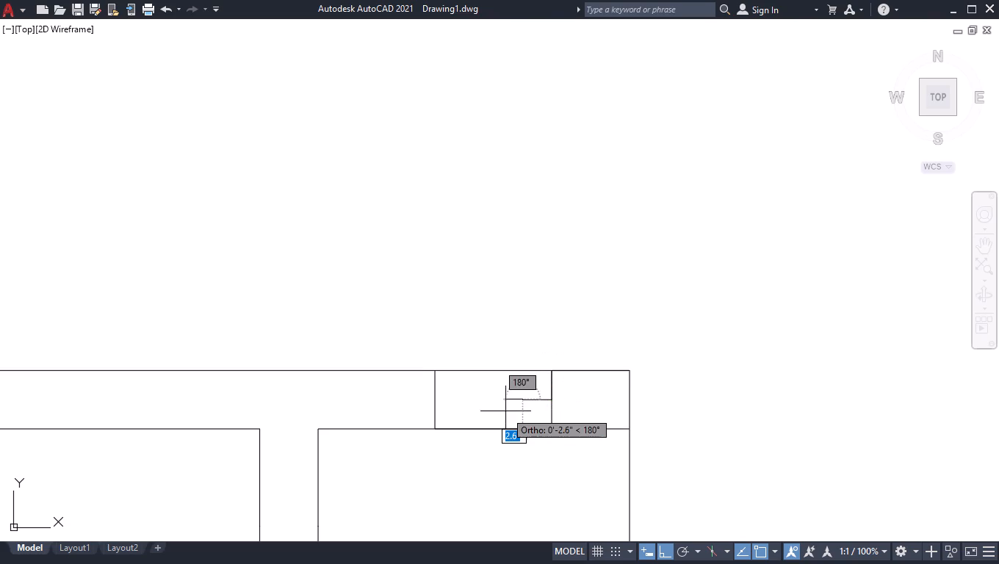
pyautogui.write('4.5')
pyautogui.press('Return')
pyautogui.press('Return')
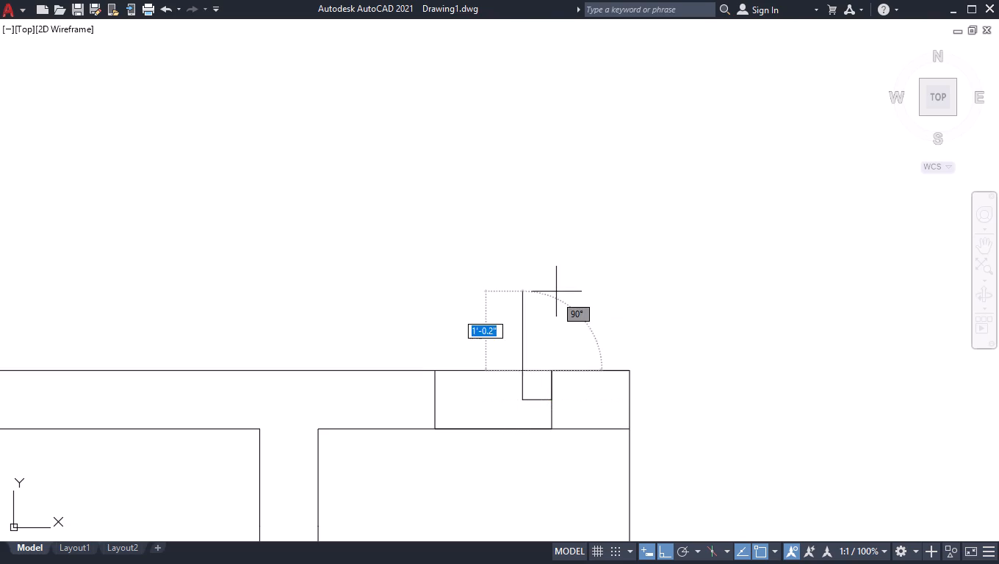
# Draw a 4.5" square in the southeast corner of the column outline nearest the building's southeast corner, in the south wall.
pyautogui.scroll(-4, 541, 272)
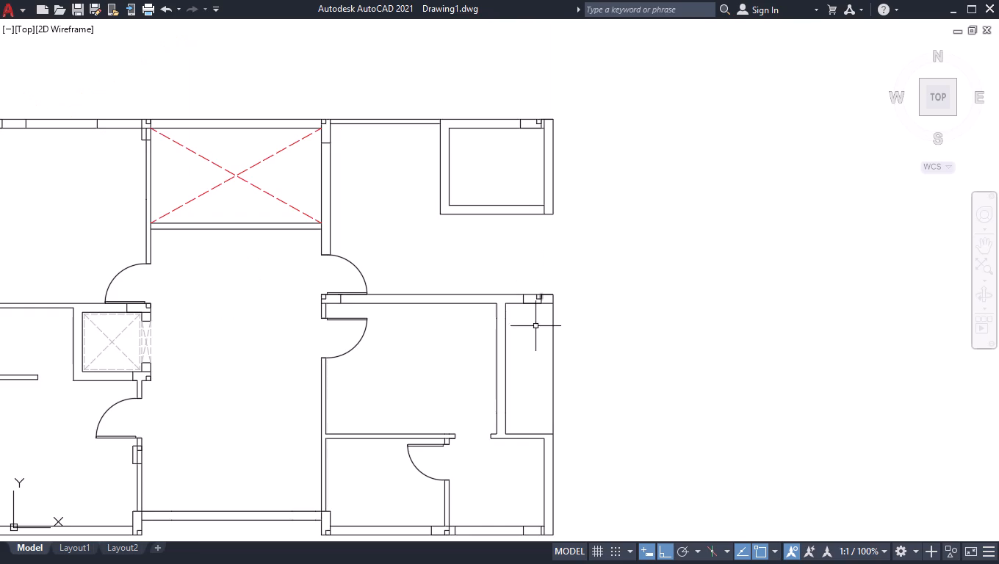
pyautogui.scroll(-2, 537, 325)
pyautogui.scroll(3, 539, 391)
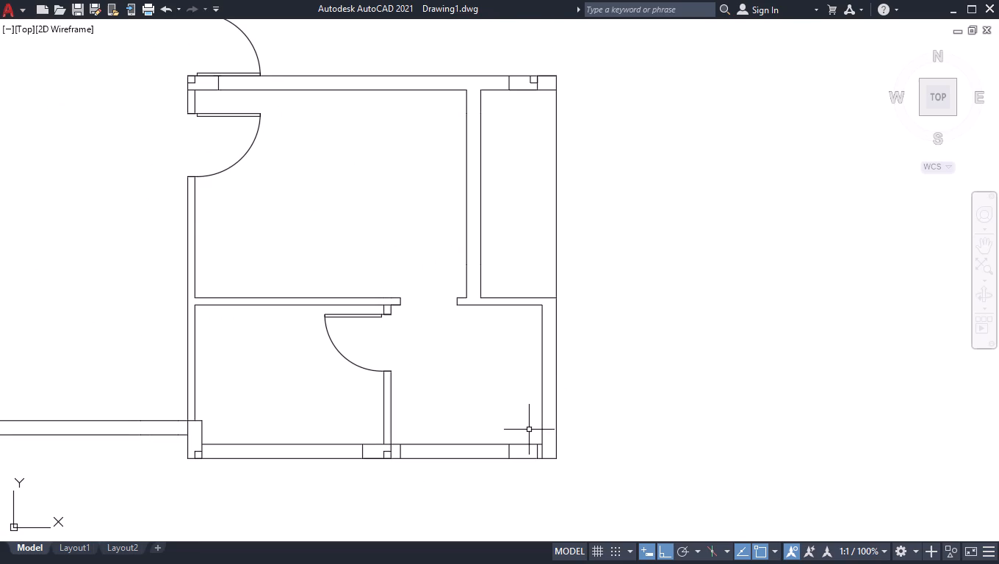
pyautogui.scroll(4, 544, 472)
pyautogui.scroll(2, 516, 402)
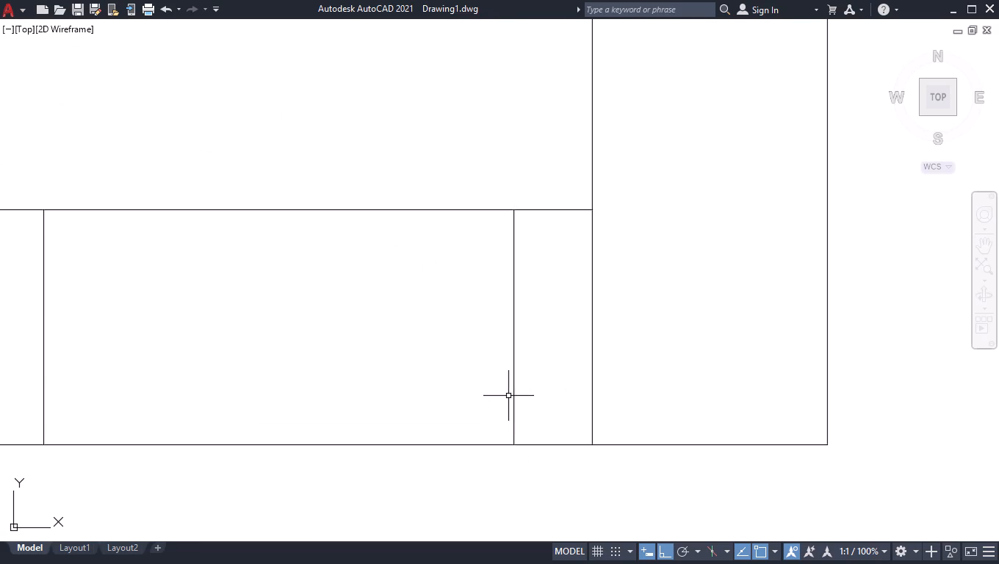
pyautogui.press('l')
pyautogui.press('Return')
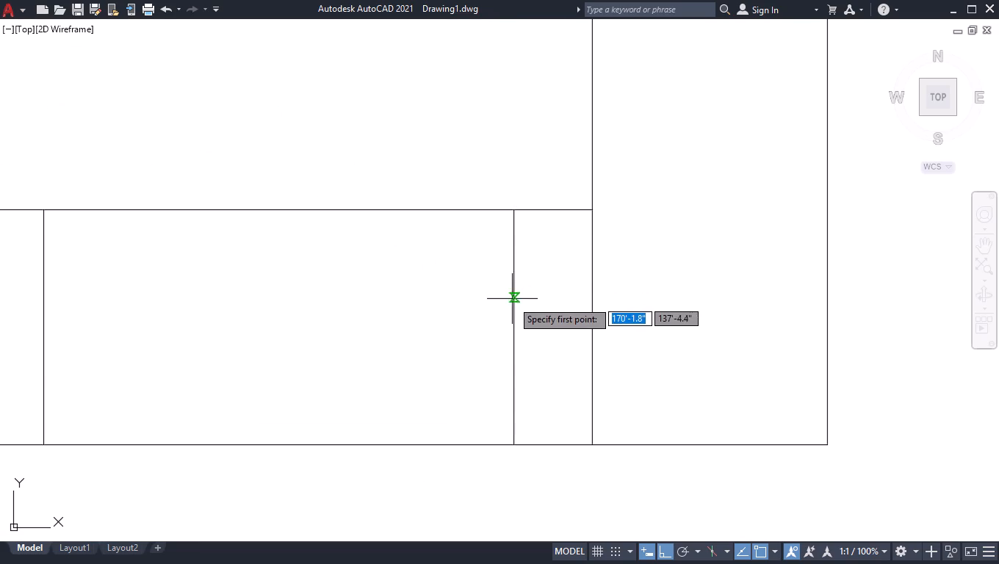
pyautogui.click(512, 329)
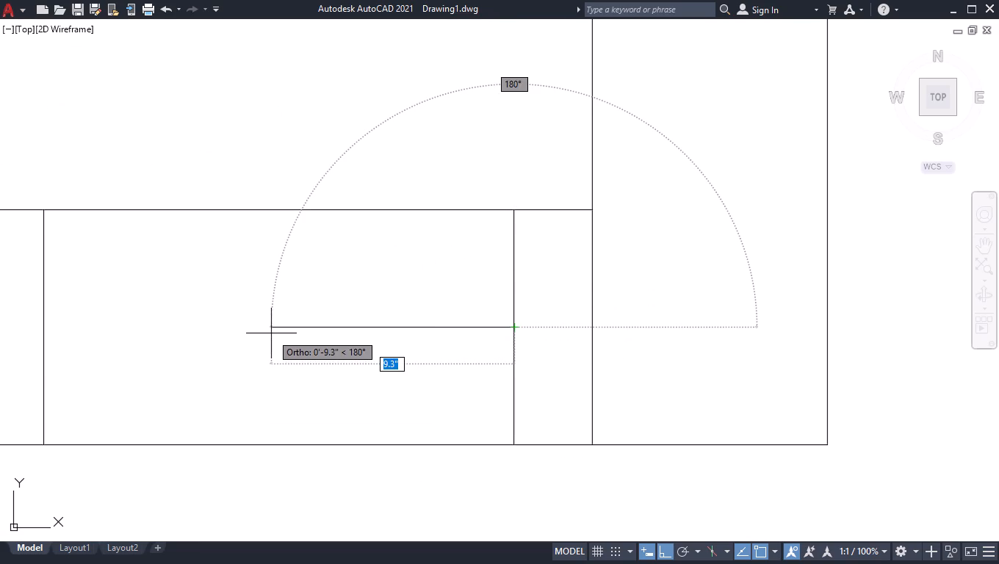
pyautogui.write('4.5')
pyautogui.press('Return')
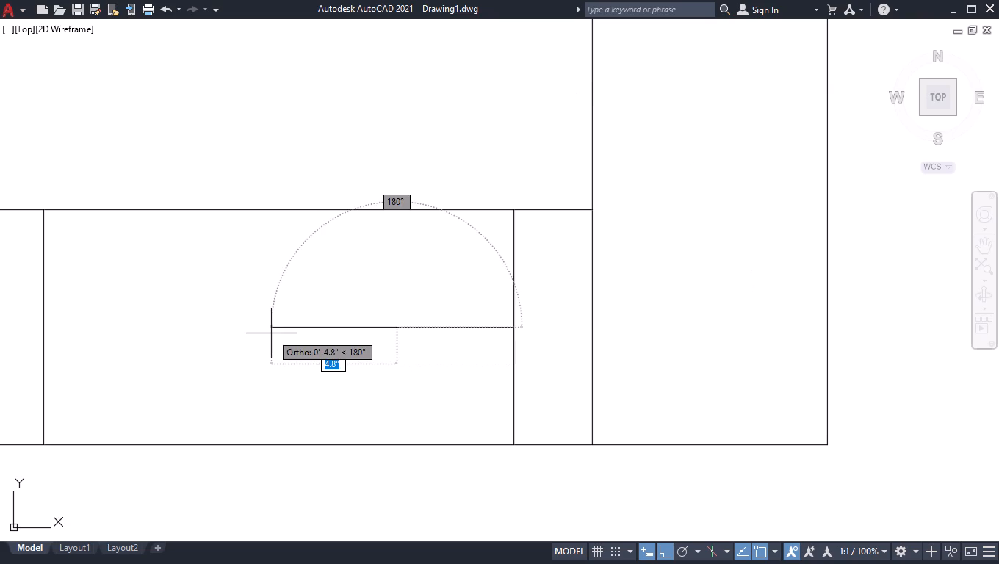
pyautogui.click(400, 445)
pyautogui.press('space')
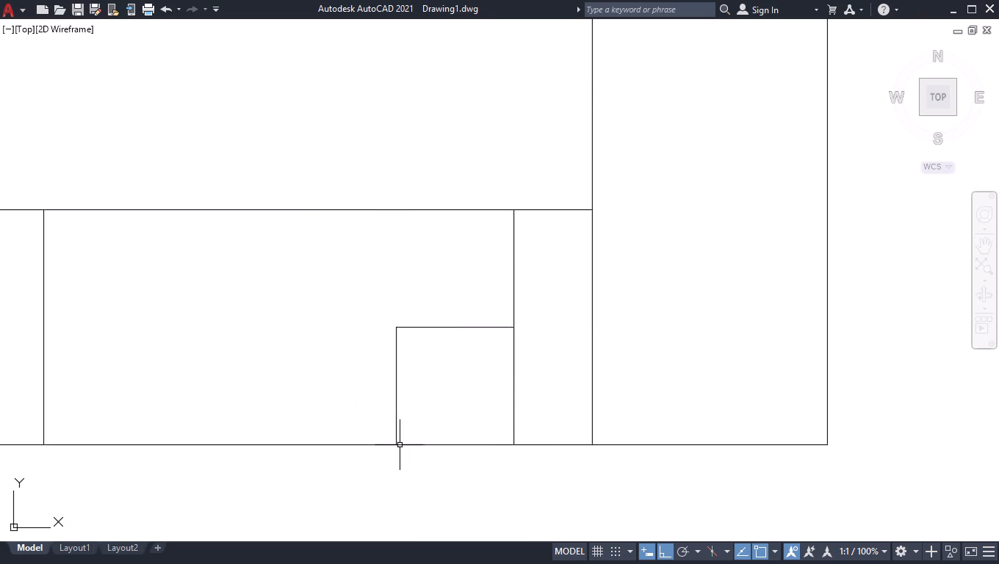
# Turn off the clean-screen display and start the Hatch command for the floor plan.
pyautogui.scroll(-3, 440, 399)
pyautogui.scroll(-5, 502, 409)
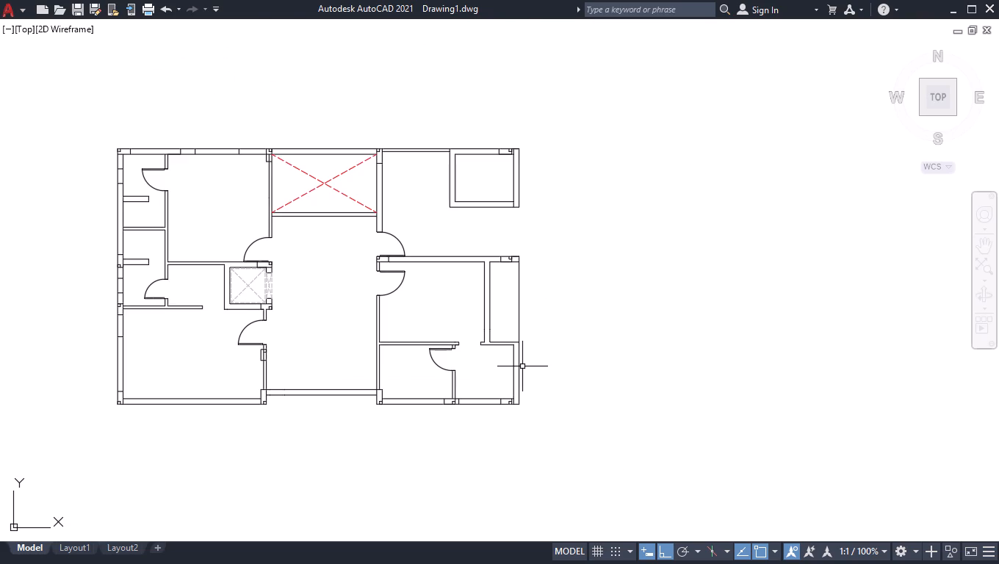
pyautogui.hotkey('ctrl', '0')
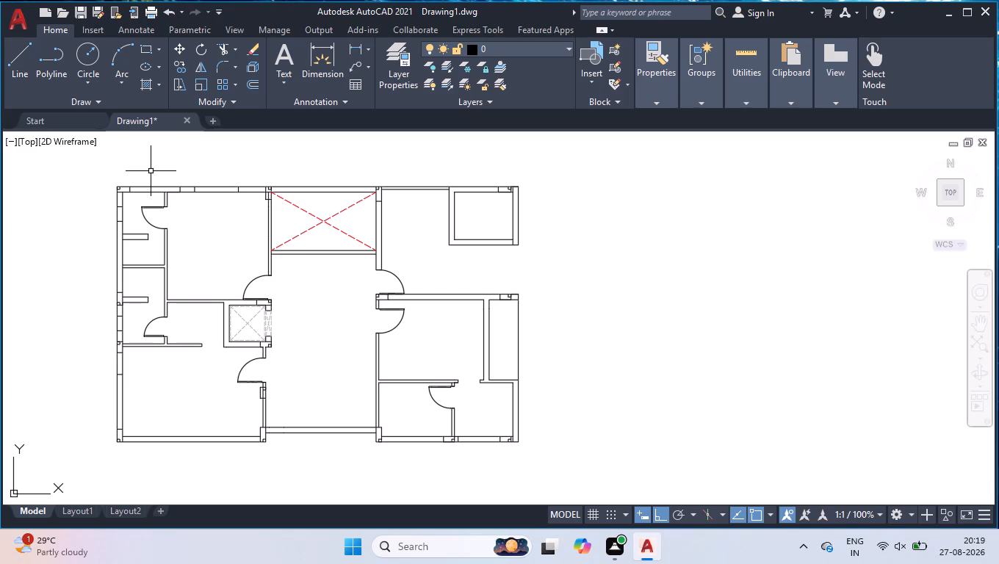
pyautogui.click(142, 82)
pyautogui.click(20, 510)
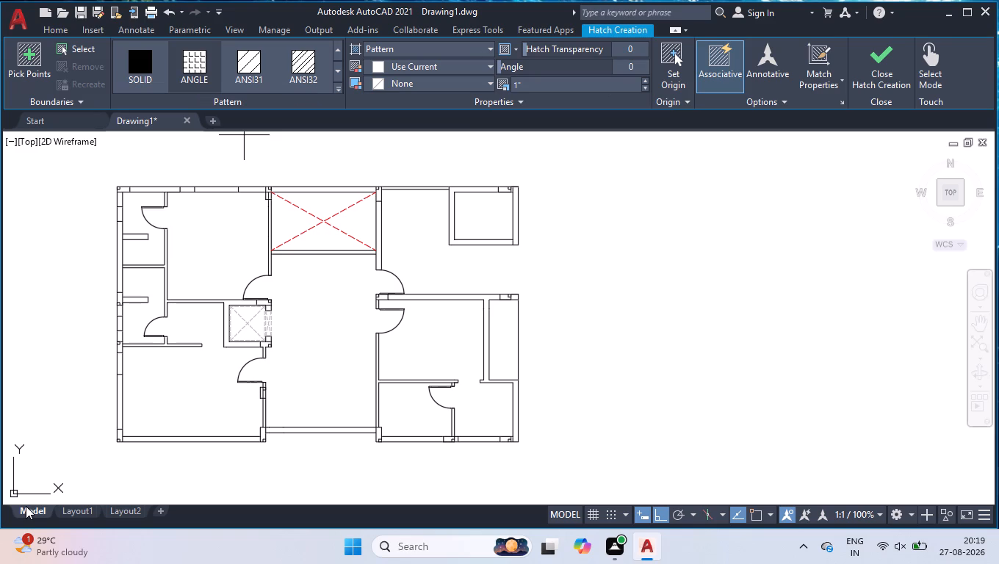
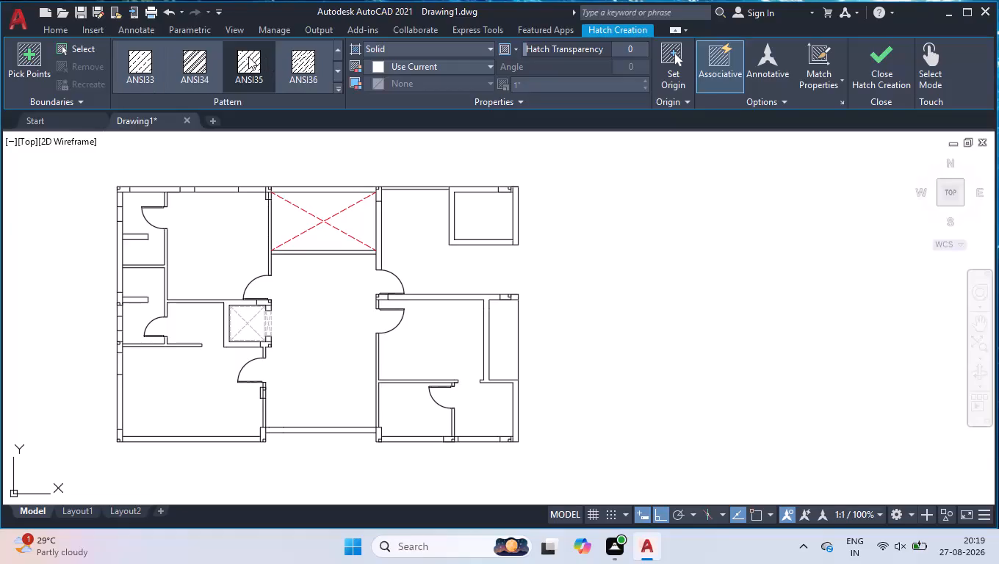
# Hatch the northwest corner column with the ANSI37 pattern in red on a 0,0,0 black background.
pyautogui.scroll(-1, 248, 59)
pyautogui.click(151, 60)
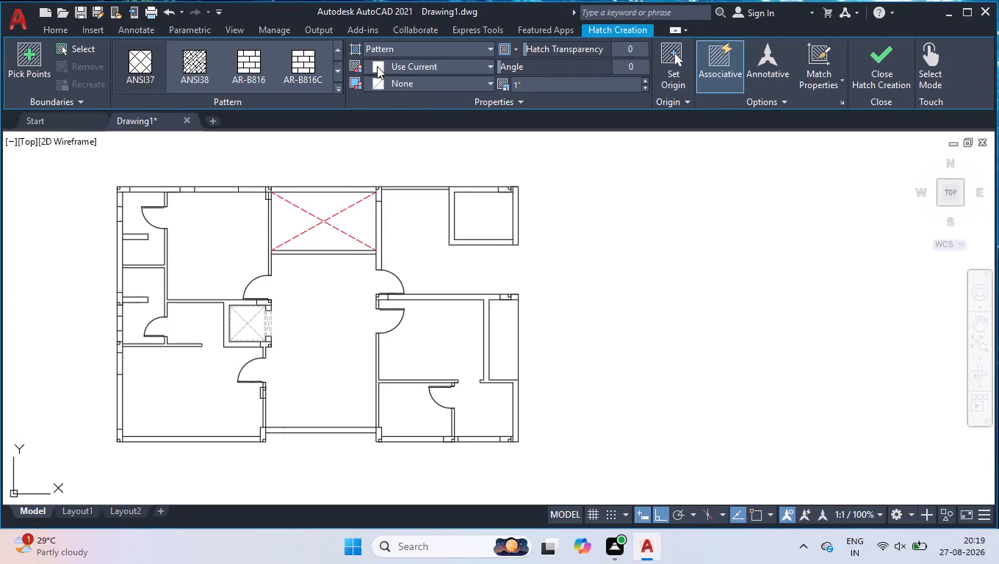
pyautogui.click(378, 66)
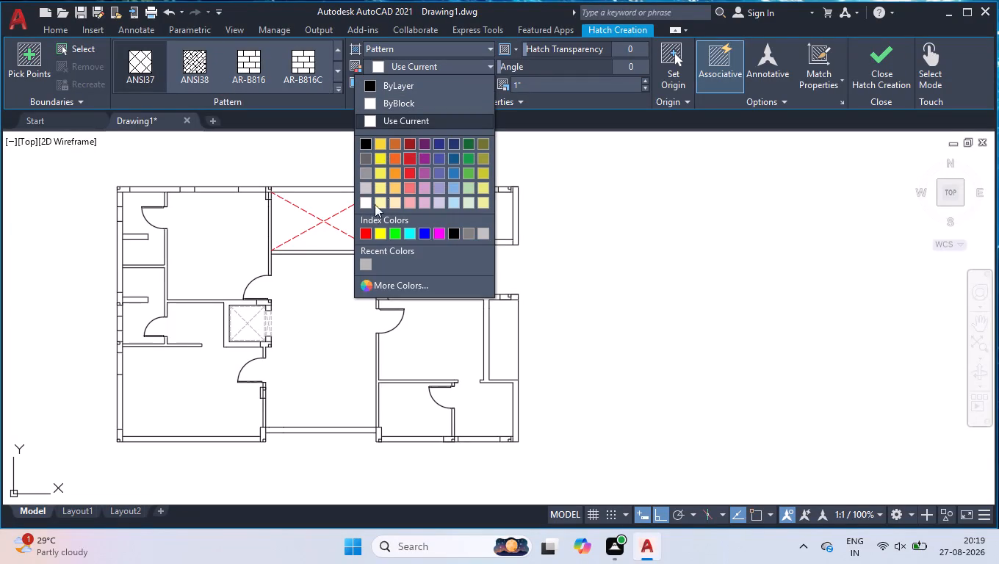
pyautogui.click(367, 234)
pyautogui.click(386, 83)
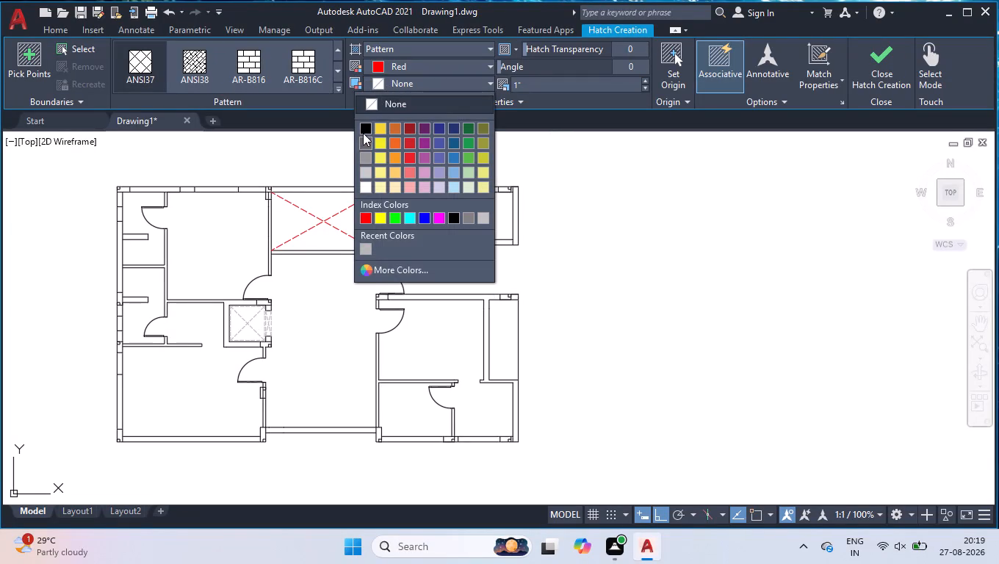
pyautogui.click(366, 130)
pyautogui.scroll(3, 114, 192)
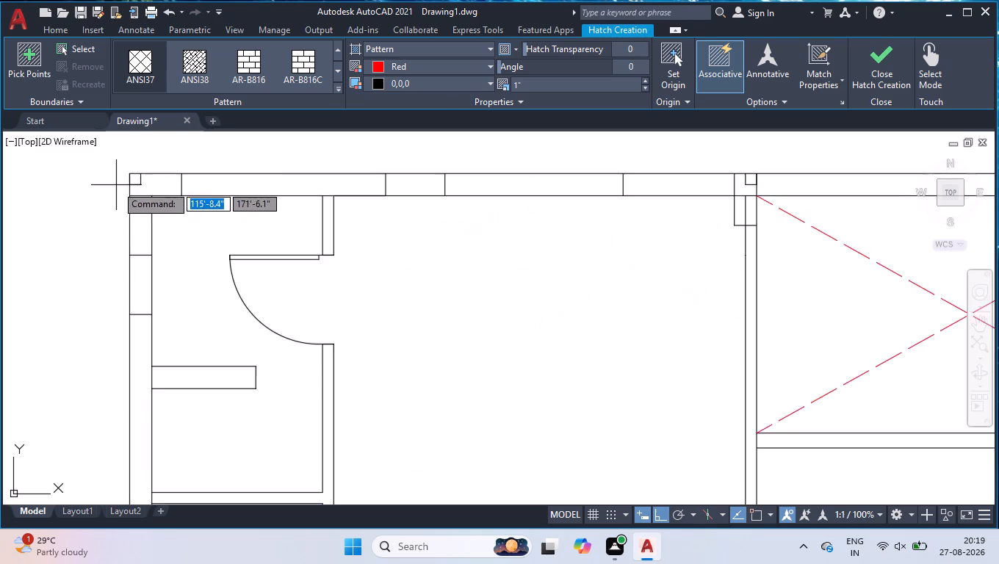
pyautogui.scroll(2, 124, 182)
pyautogui.click(224, 195)
# Hatch the two intermediate west-wall columns and the southwest corner column with the same red-on-black ANSI37 pattern.
pyautogui.scroll(-3, 295, 256)
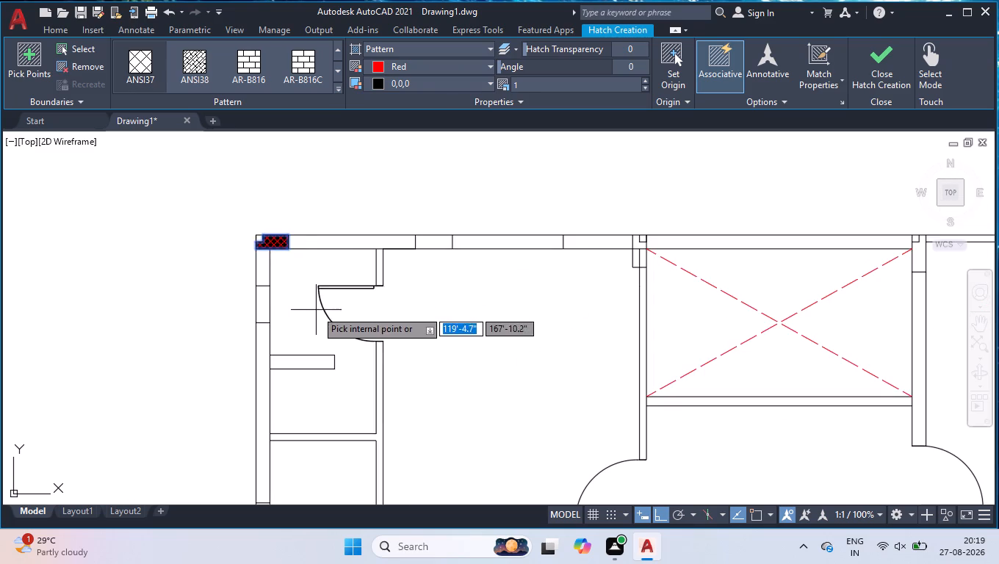
pyautogui.scroll(-1, 316, 310)
pyautogui.scroll(3, 300, 451)
pyautogui.click(243, 420)
pyautogui.scroll(-2, 378, 323)
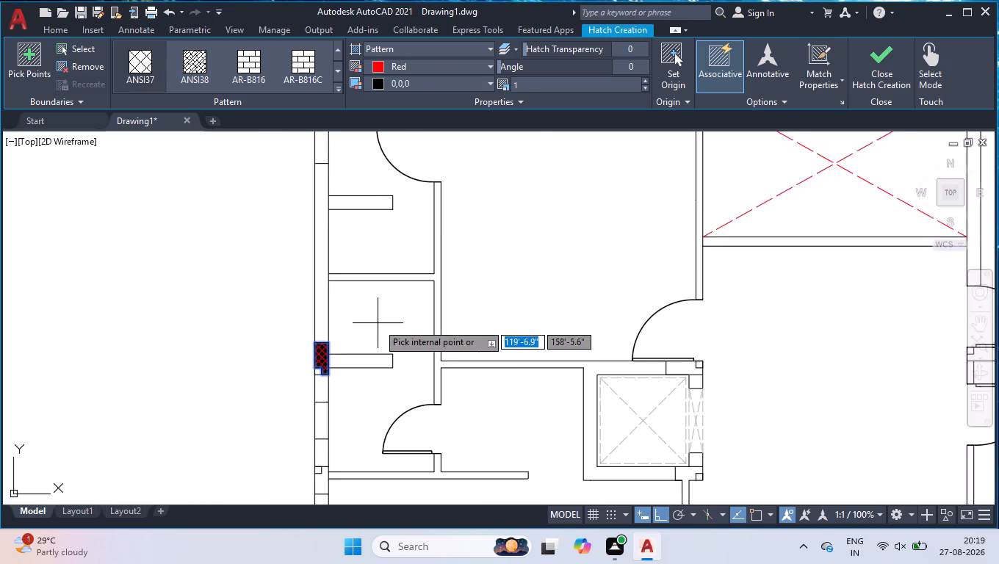
pyautogui.scroll(-2, 378, 322)
pyautogui.scroll(3, 369, 416)
pyautogui.scroll(1, 288, 310)
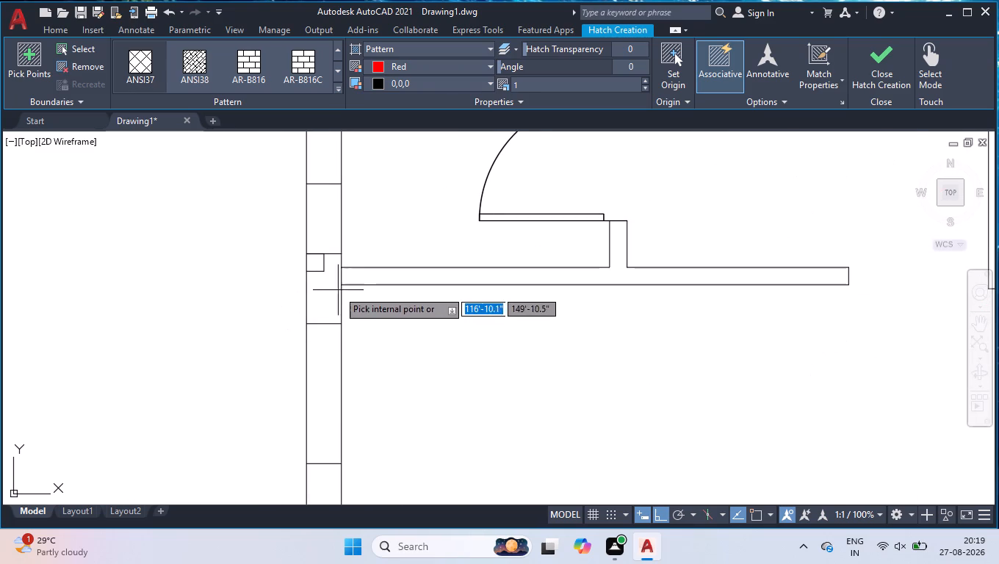
pyautogui.click(332, 297)
pyautogui.scroll(-4, 490, 279)
pyautogui.scroll(3, 466, 396)
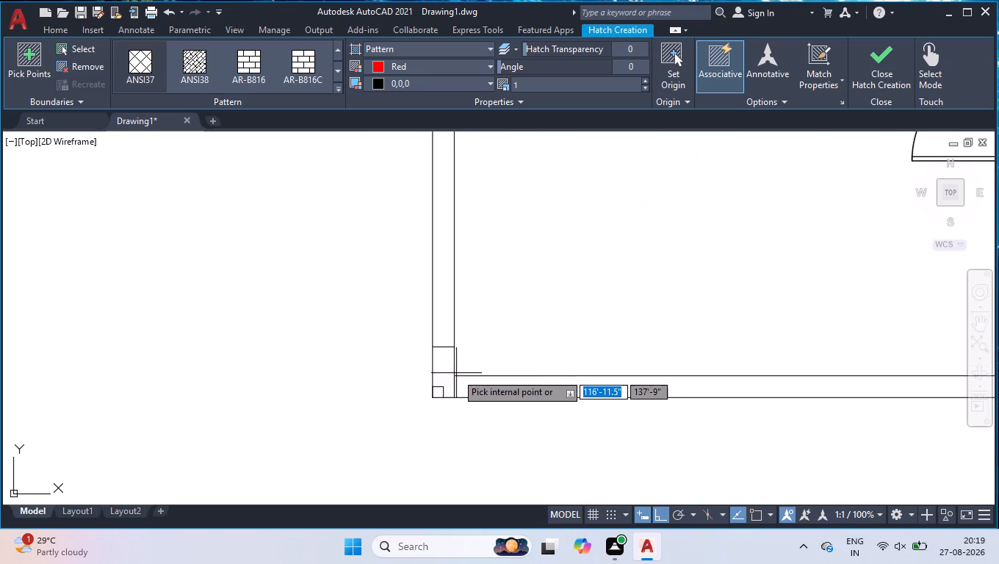
pyautogui.scroll(3, 456, 373)
pyautogui.click(414, 380)
# Hatch the column at the southwest room's southeast corner and both halves of the column north of it, and finish the hatch.
pyautogui.scroll(-5, 360, 339)
pyautogui.scroll(3, 571, 341)
pyautogui.click(591, 400)
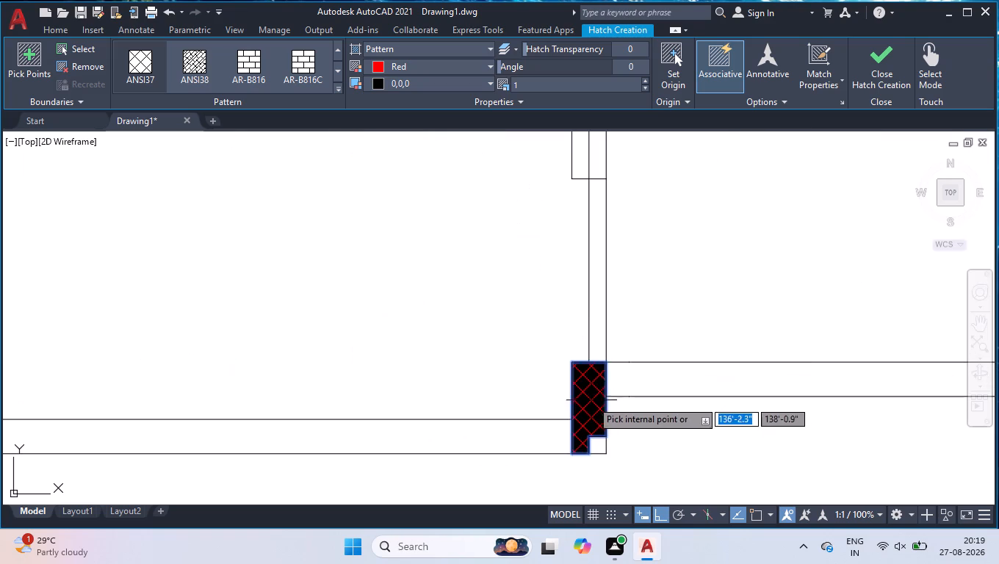
pyautogui.scroll(-1, 614, 345)
pyautogui.scroll(3, 599, 195)
pyautogui.click(575, 262)
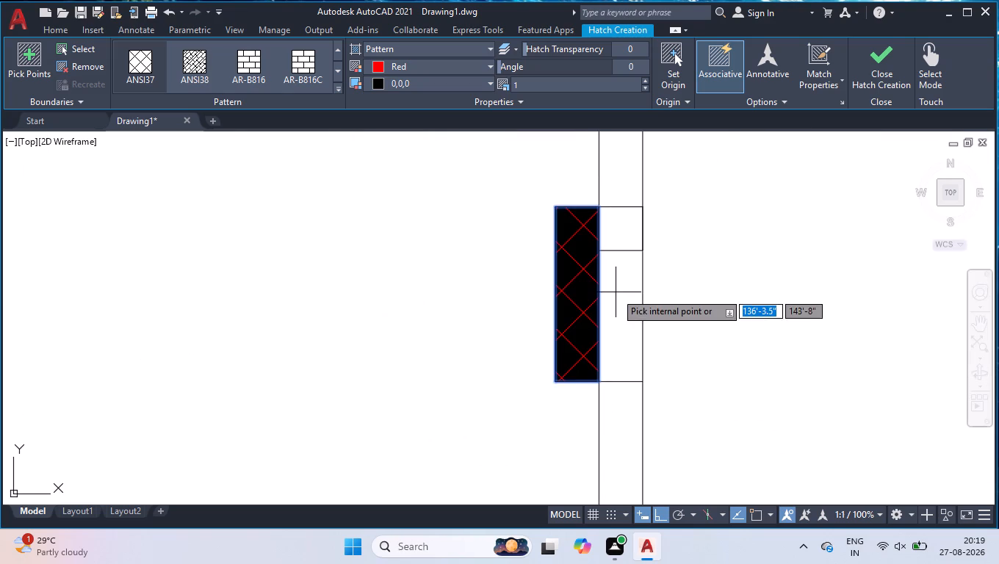
pyautogui.click(616, 292)
pyautogui.scroll(-4, 601, 333)
pyautogui.scroll(3, 616, 187)
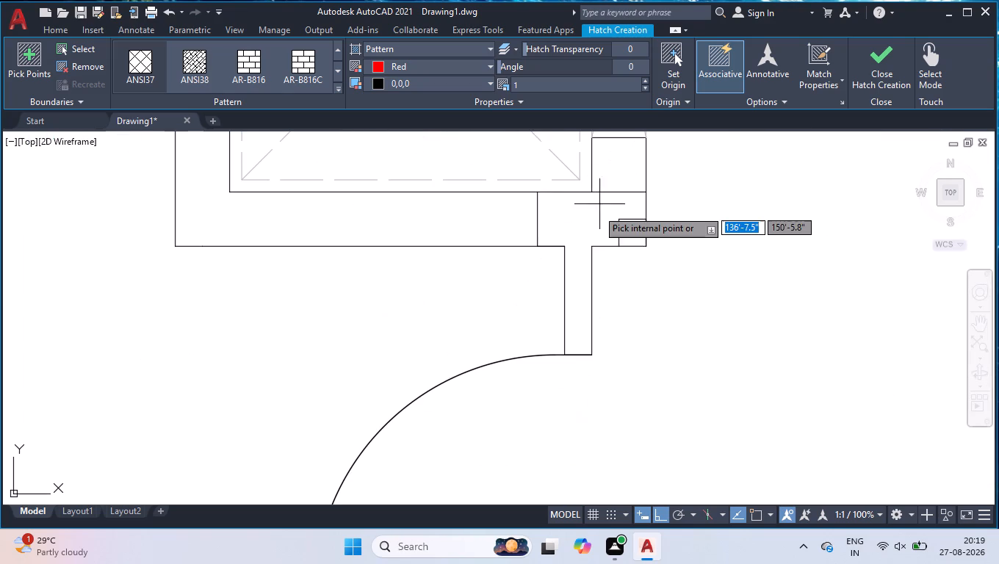
pyautogui.scroll(-2, 616, 393)
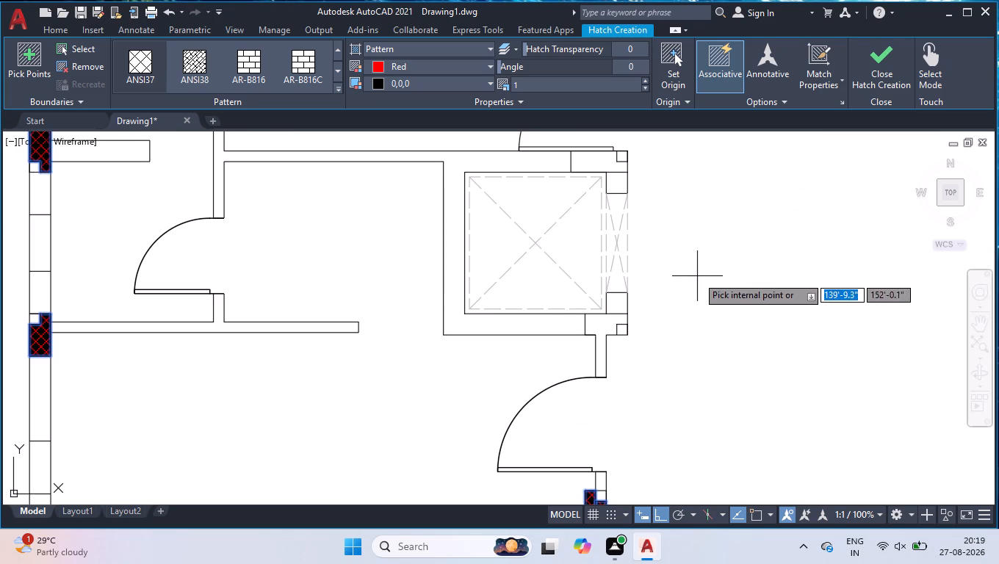
pyautogui.press('space')
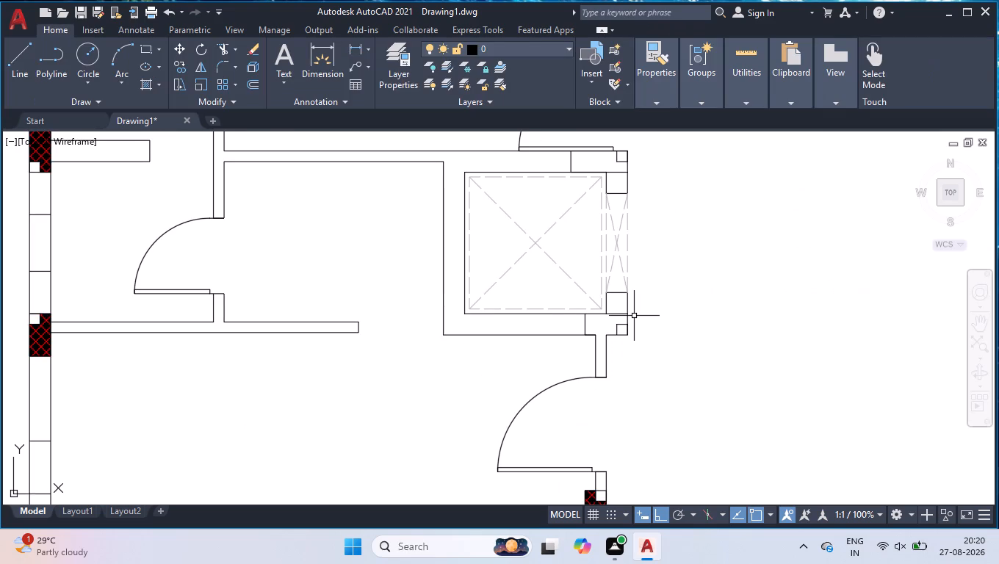
# Extend the south edge line of the column at the crossed shaft's southeast corner to close its outline.
pyautogui.write('ex')
pyautogui.press('Return')
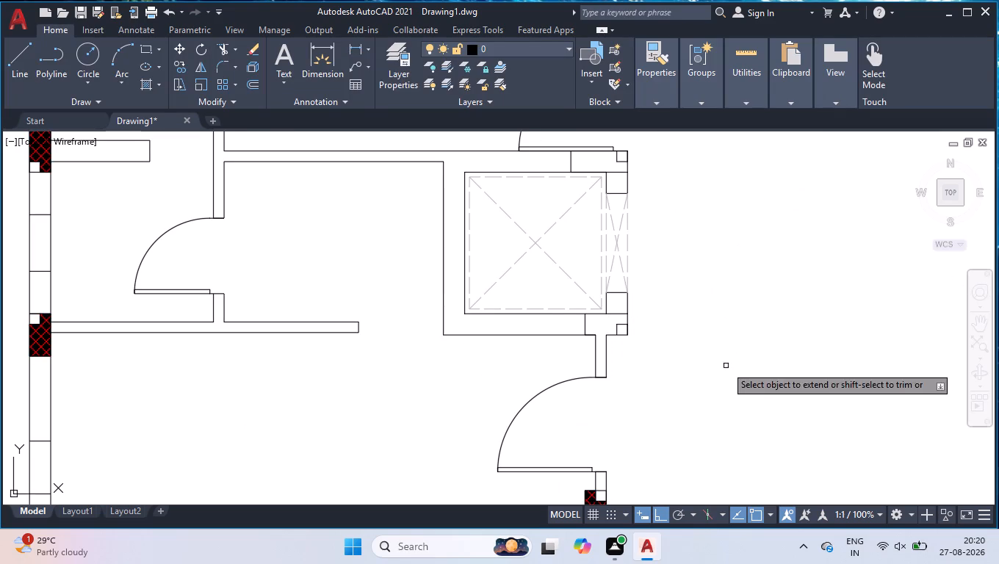
pyautogui.scroll(2, 618, 345)
pyautogui.click(603, 320)
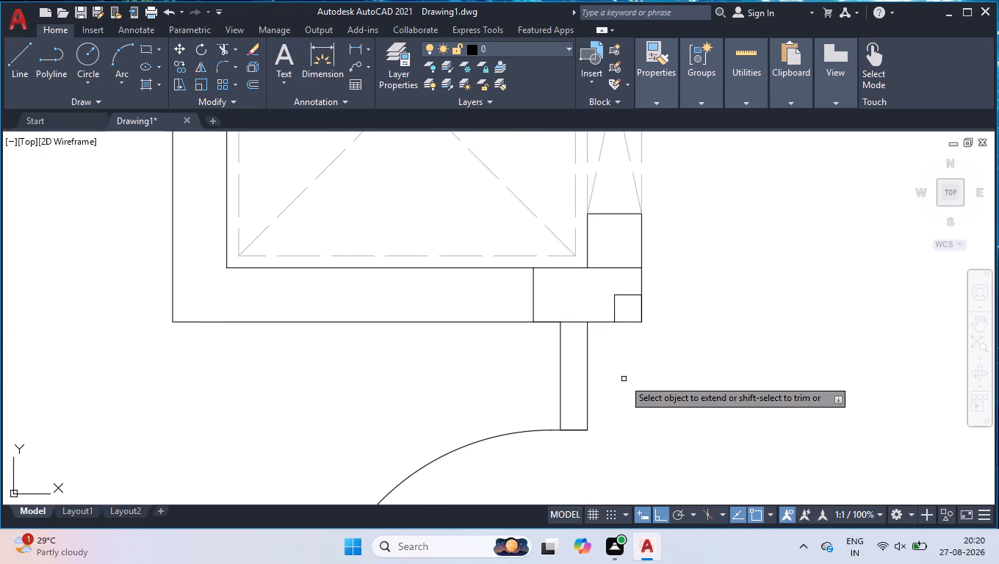
pyautogui.press('Return')
# Hatch the columns at the southeast and northeast corners of the crossed shaft with the red-on-black ANSI37 pattern.
pyautogui.click(147, 84)
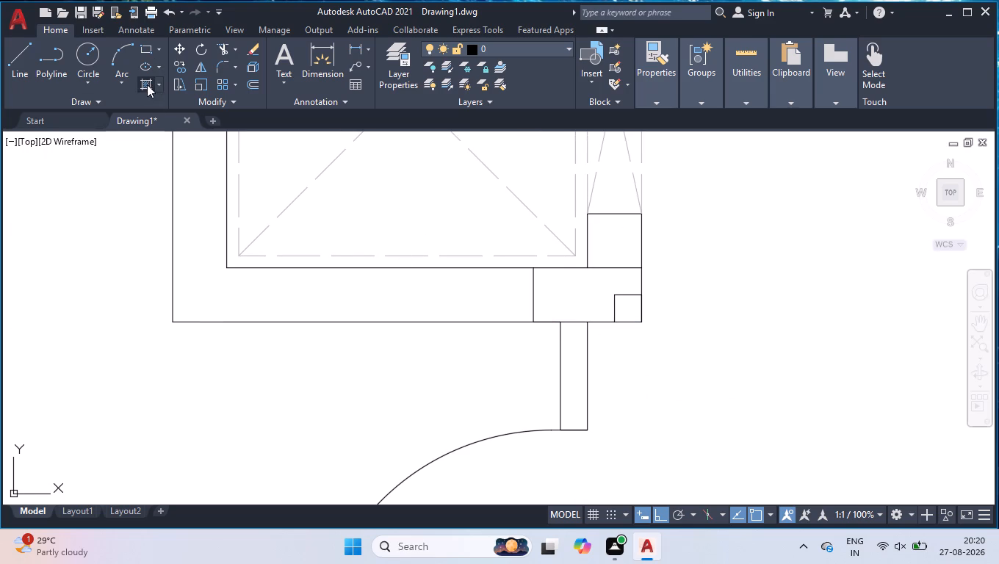
pyautogui.click(583, 302)
pyautogui.scroll(-2, 424, 416)
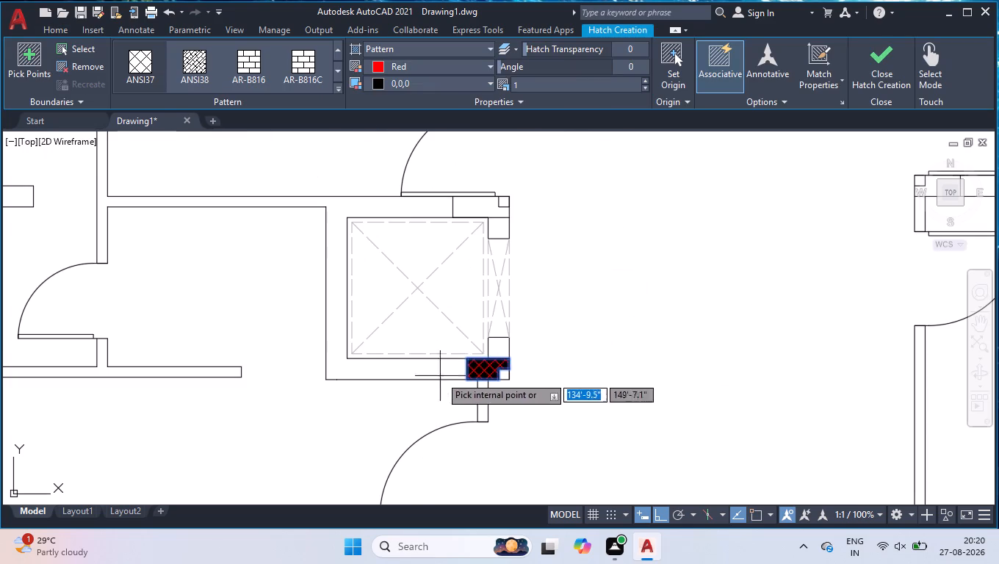
pyautogui.click(484, 209)
# Hatch all three parts of the column at the northwest corner of the red cross-marked bay.
pyautogui.scroll(-3, 505, 389)
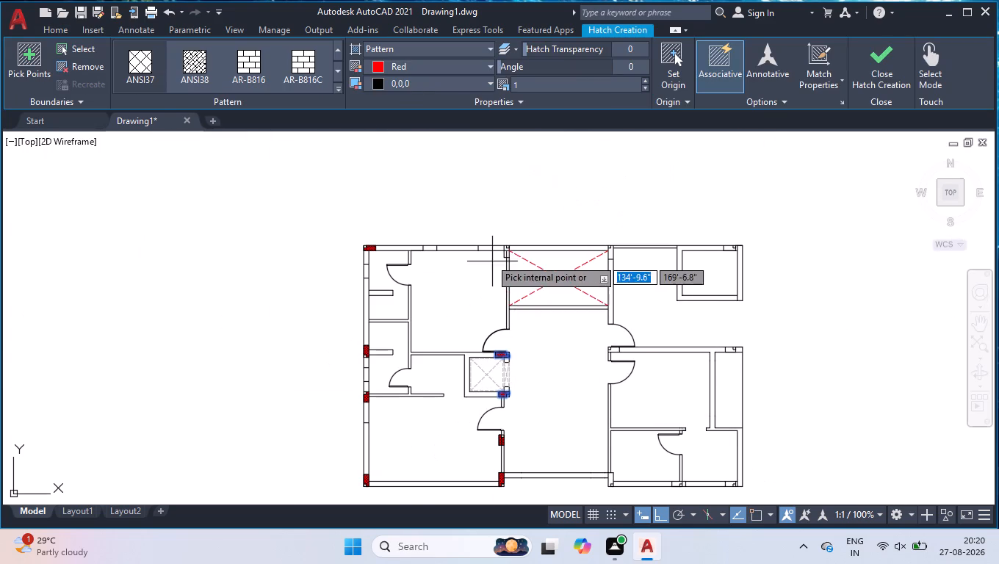
pyautogui.scroll(6, 506, 247)
pyautogui.scroll(-3, 500, 275)
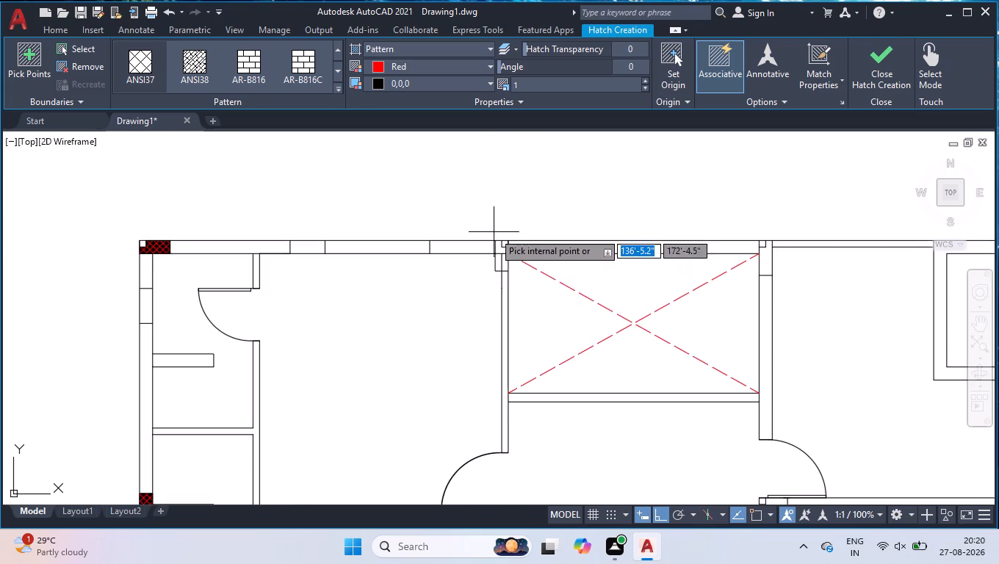
pyautogui.scroll(2, 494, 232)
pyautogui.scroll(2, 542, 349)
pyautogui.scroll(-1, 480, 268)
pyautogui.scroll(1, 477, 201)
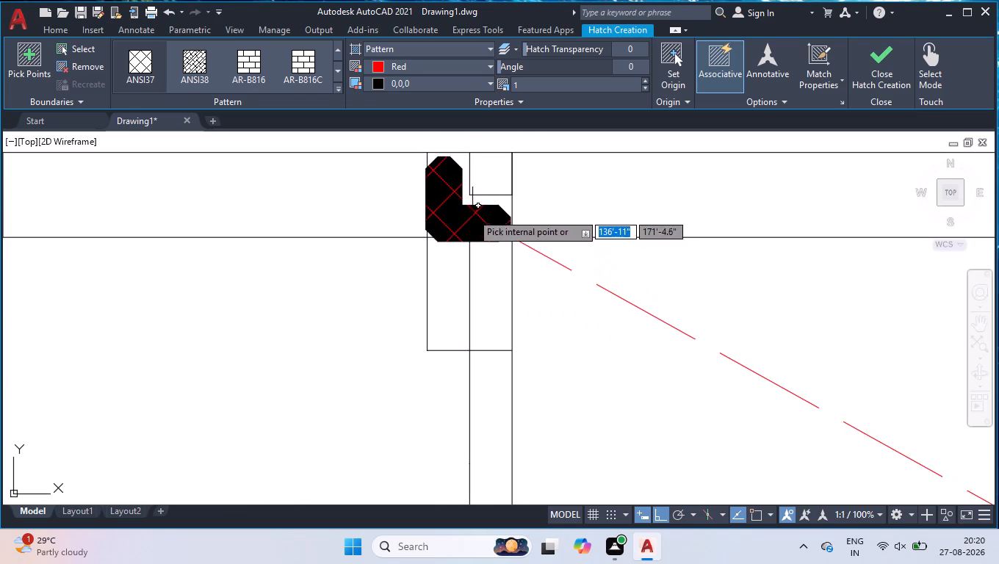
pyautogui.click(471, 214)
pyautogui.click(458, 286)
pyautogui.click(492, 289)
# Hatch the column at the red cross-marked bay's northeast corner and the north-wall column near the building's northeast corner.
pyautogui.scroll(-2, 475, 395)
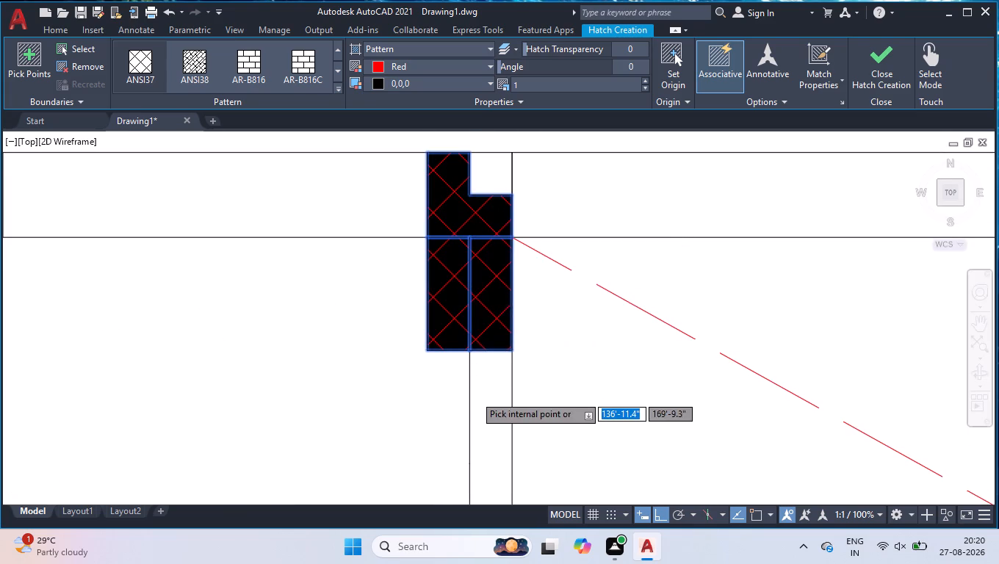
pyautogui.scroll(-3, 471, 383)
pyautogui.scroll(3, 643, 380)
pyautogui.click(619, 382)
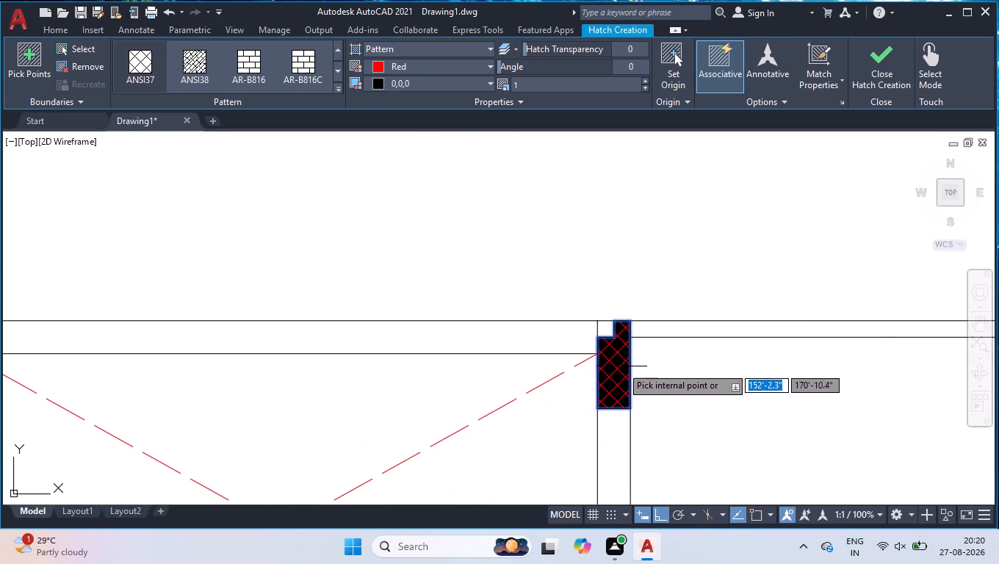
pyautogui.scroll(-4, 621, 366)
pyautogui.scroll(3, 724, 351)
pyautogui.scroll(3, 780, 407)
pyautogui.click(743, 385)
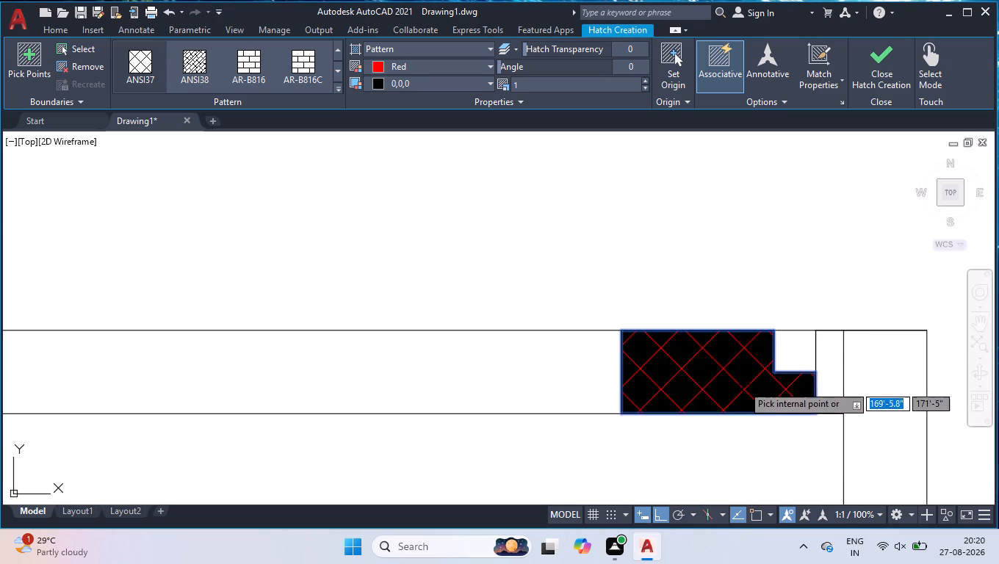
# Hatch the two columns in the north wall of the southeast rooms.
pyautogui.scroll(-6, 536, 336)
pyautogui.scroll(4, 436, 439)
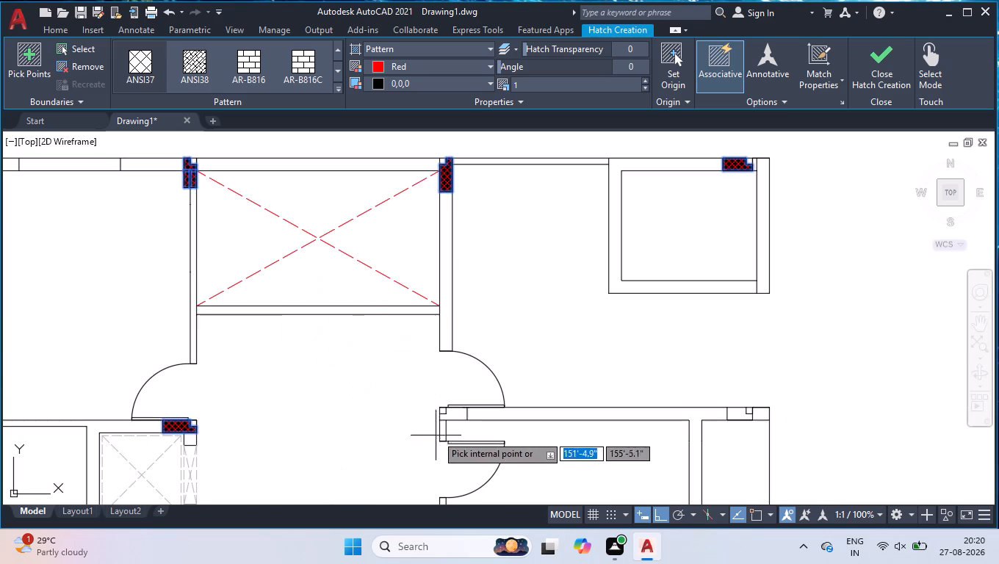
pyautogui.click(455, 416)
pyautogui.click(742, 418)
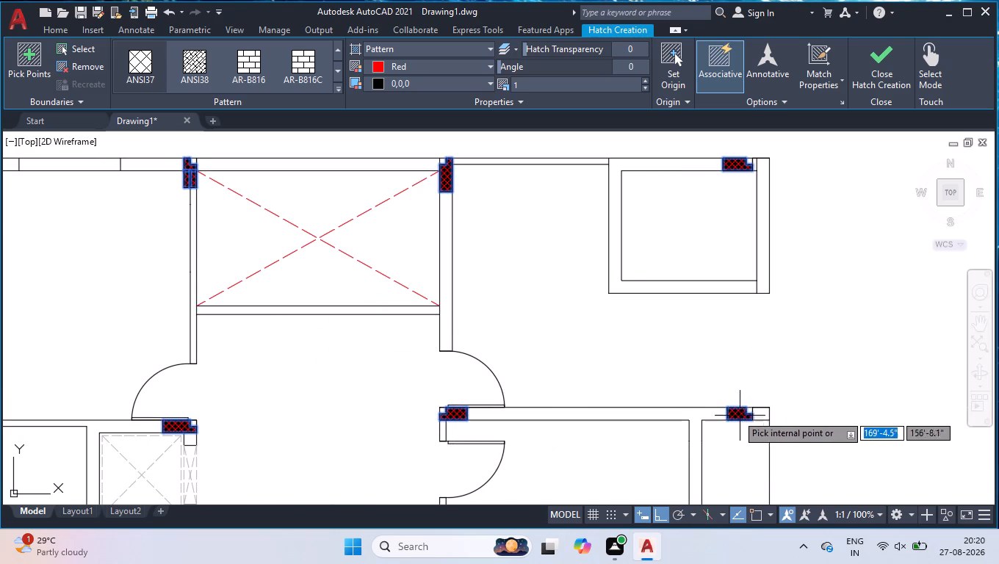
# Hatch the three columns along the south wall of the southeast rooms and finish the hatch.
pyautogui.scroll(-3, 602, 297)
pyautogui.scroll(6, 549, 402)
pyautogui.click(617, 398)
pyautogui.scroll(-3, 535, 405)
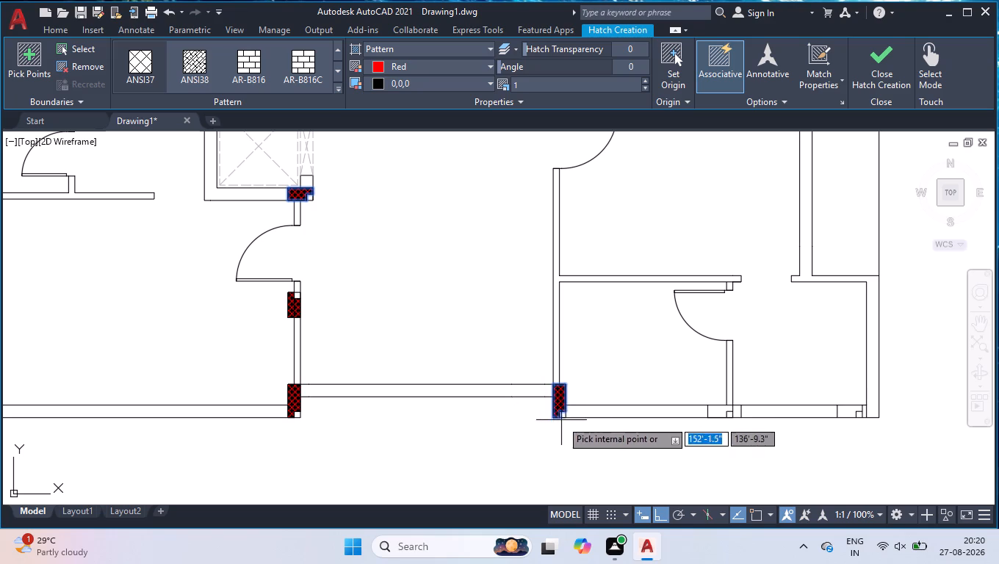
pyautogui.scroll(3, 722, 415)
pyautogui.click(721, 416)
pyautogui.scroll(-3, 440, 331)
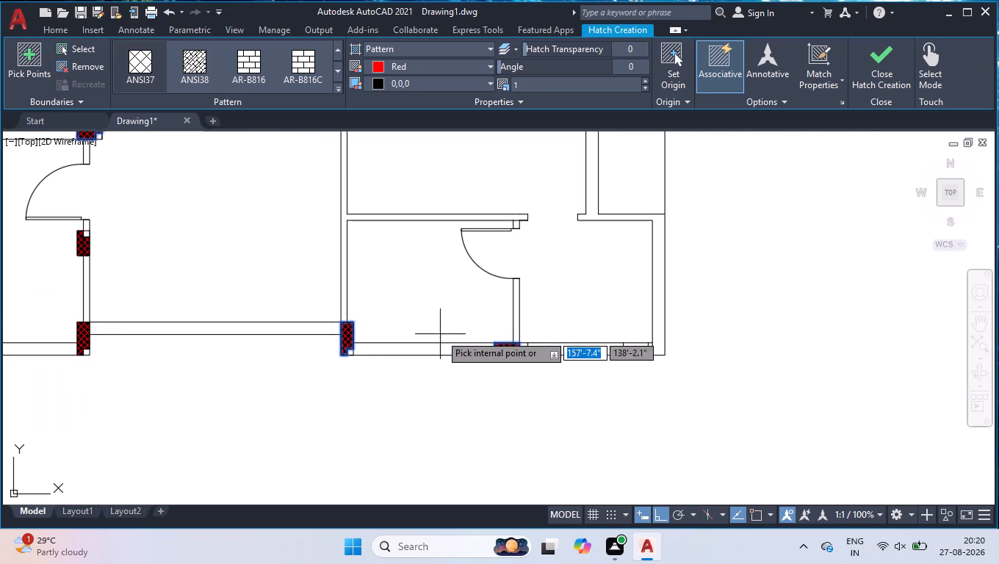
pyautogui.scroll(2, 613, 350)
pyautogui.click(680, 352)
pyautogui.scroll(-3, 542, 366)
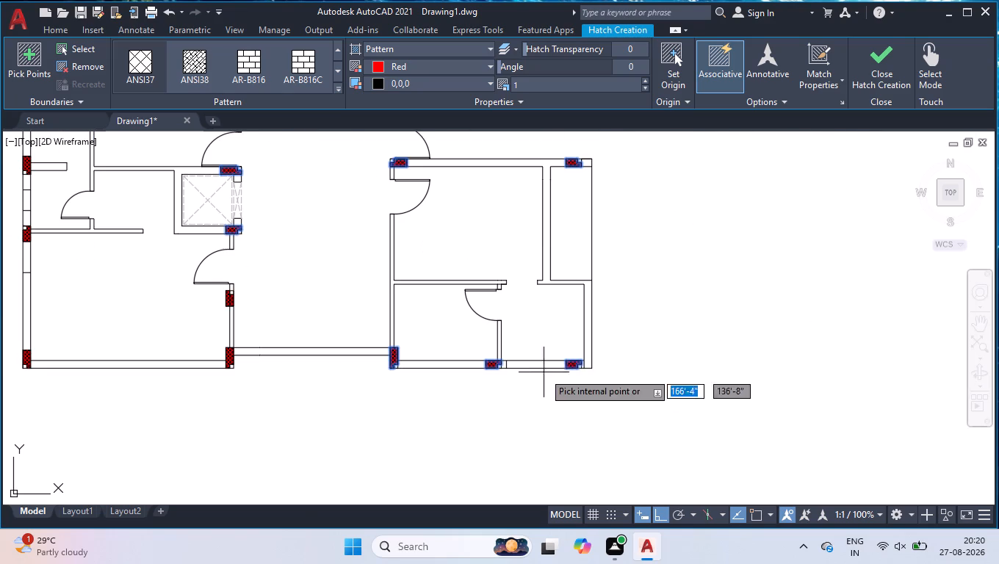
pyautogui.press('Return')
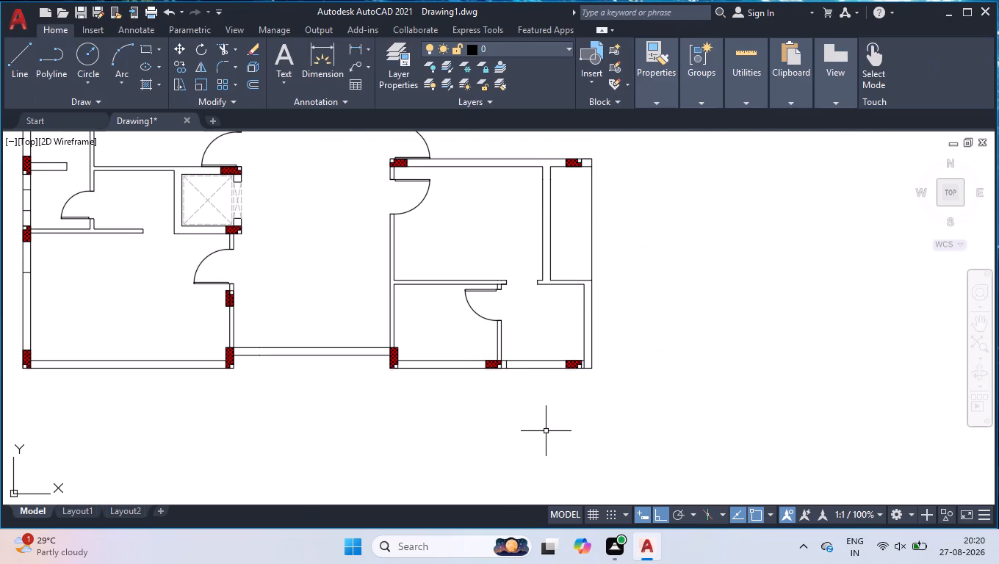
# Fill the northwest corner column's small corner square with a SOLID hatch in green 19,155,72.
pyautogui.scroll(-1, 512, 439)
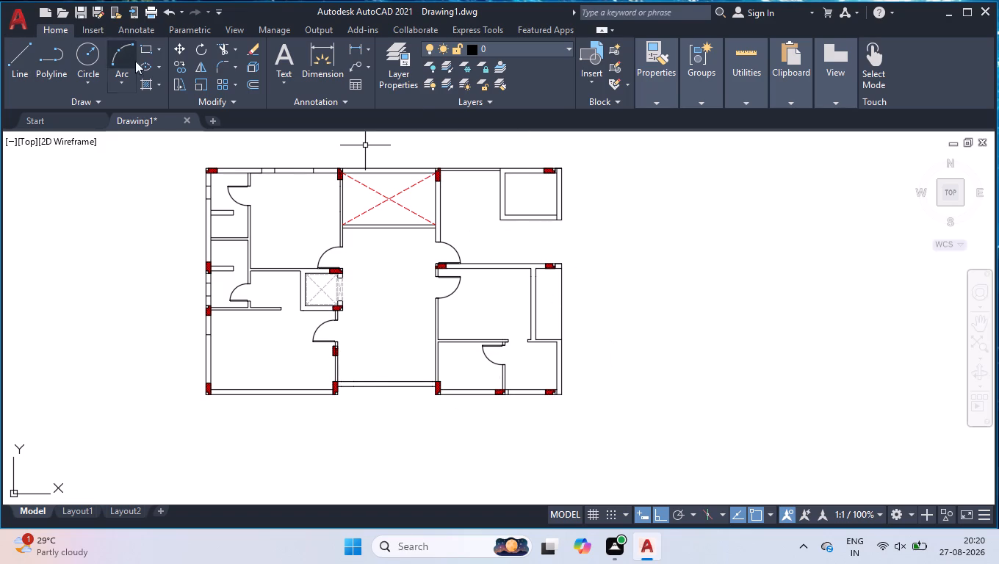
pyautogui.click(149, 89)
pyautogui.scroll(4, 156, 66)
pyautogui.click(155, 67)
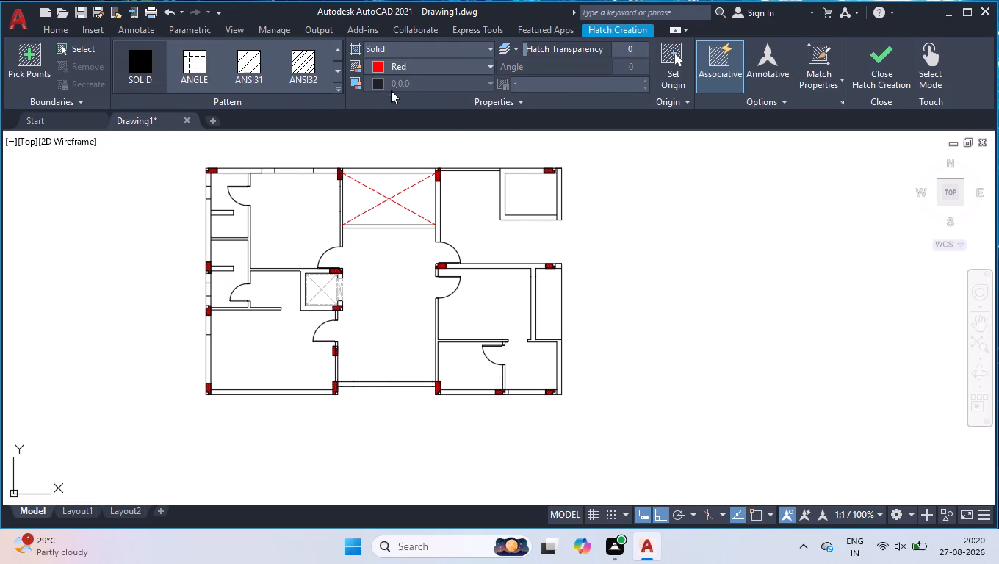
pyautogui.click(399, 64)
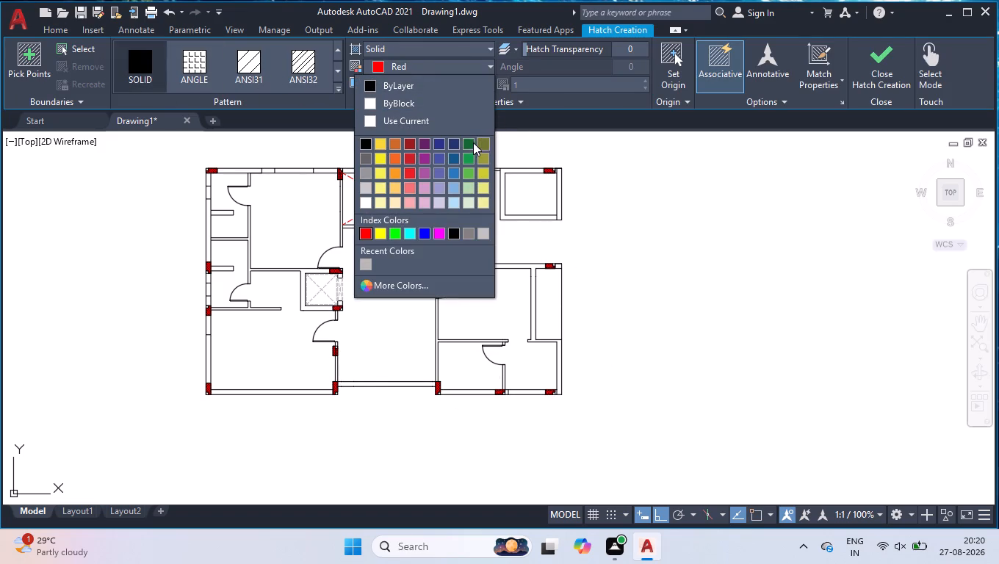
pyautogui.click(466, 160)
pyautogui.scroll(7, 198, 169)
pyautogui.click(264, 184)
# Fill the small corner squares of the two columns midway along the west wall with solid green 19,155,72.
pyautogui.scroll(-3, 326, 228)
pyautogui.scroll(-3, 351, 301)
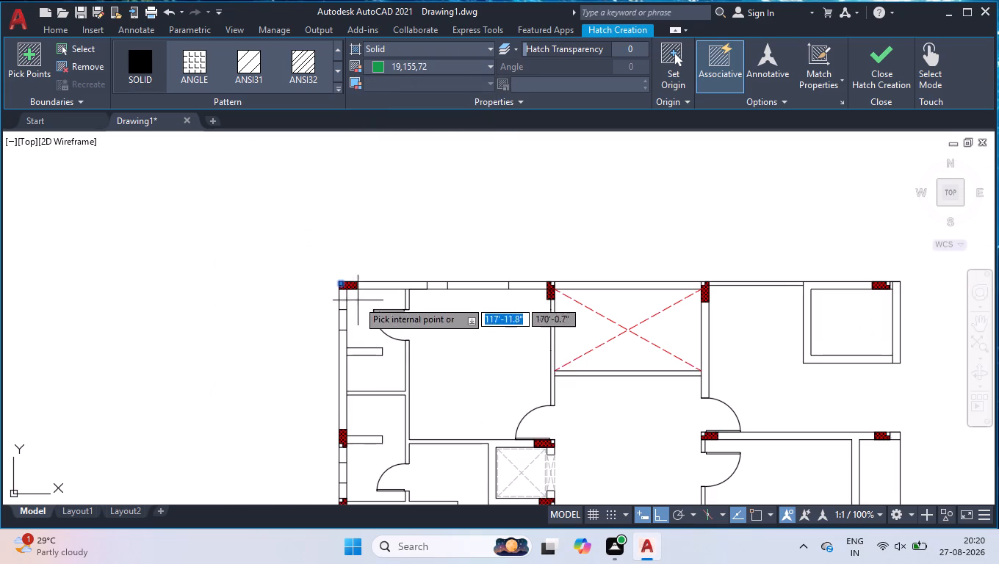
pyautogui.scroll(5, 345, 454)
pyautogui.click(327, 416)
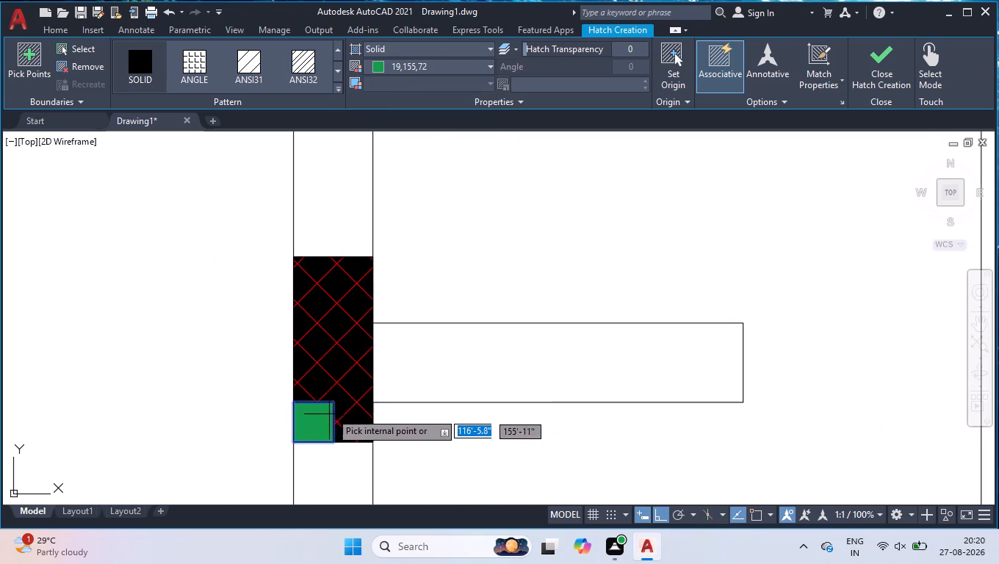
pyautogui.scroll(-3, 423, 265)
pyautogui.scroll(4, 391, 465)
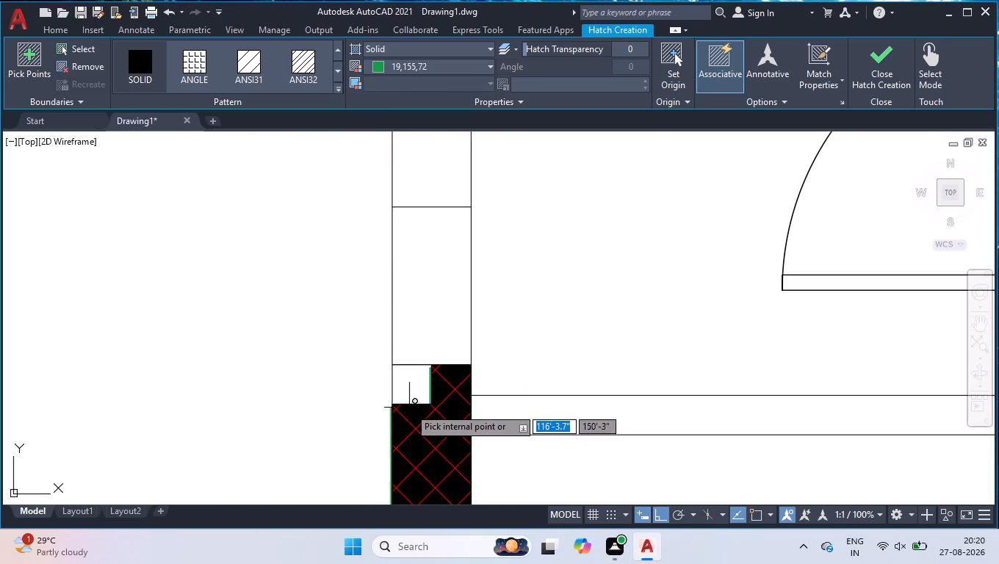
pyautogui.click(414, 385)
# Fill the corner squares of the southwest corner column and the south-wall column at the southwest room's southeast corner in solid green.
pyautogui.scroll(-3, 534, 294)
pyautogui.scroll(-3, 517, 364)
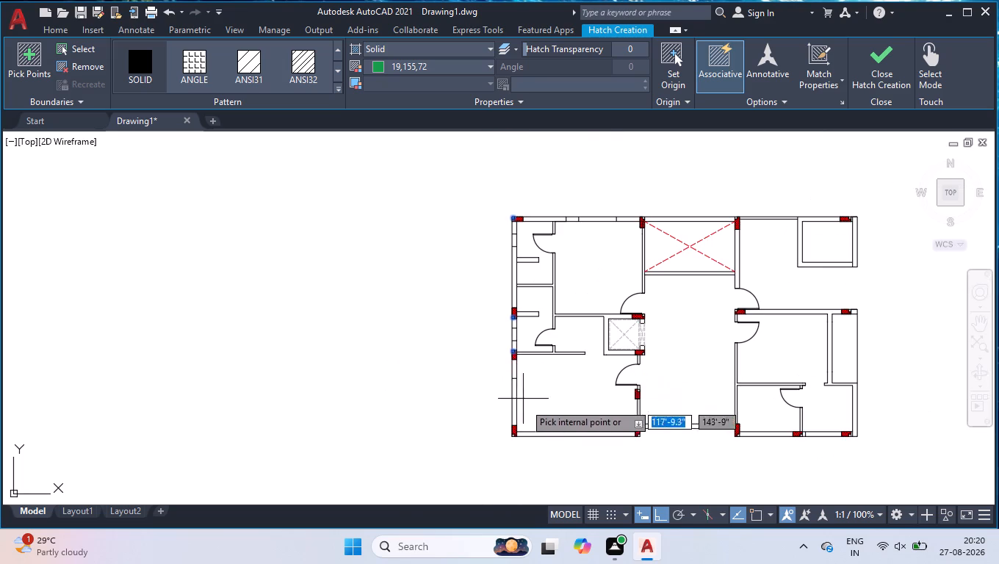
pyautogui.scroll(4, 529, 441)
pyautogui.scroll(3, 470, 426)
pyautogui.click(357, 404)
pyautogui.scroll(-4, 385, 405)
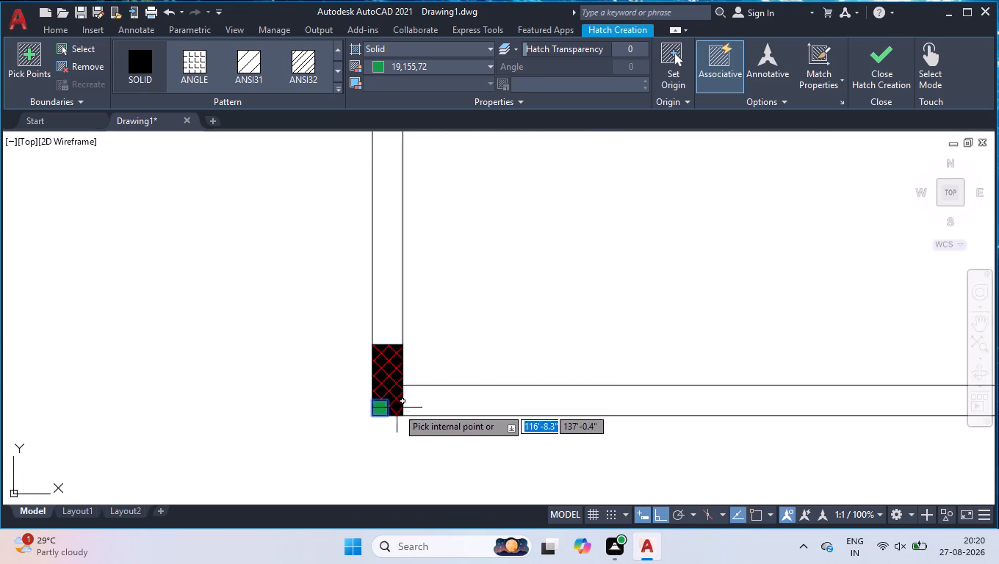
pyautogui.scroll(-2, 398, 408)
pyautogui.scroll(7, 583, 404)
pyautogui.scroll(-1, 549, 416)
pyautogui.click(511, 461)
# Fill the corner squares of the column south of the southwest room's door and the two columns beside the crossed shaft in solid green.
pyautogui.scroll(-4, 549, 375)
pyautogui.scroll(-2, 511, 296)
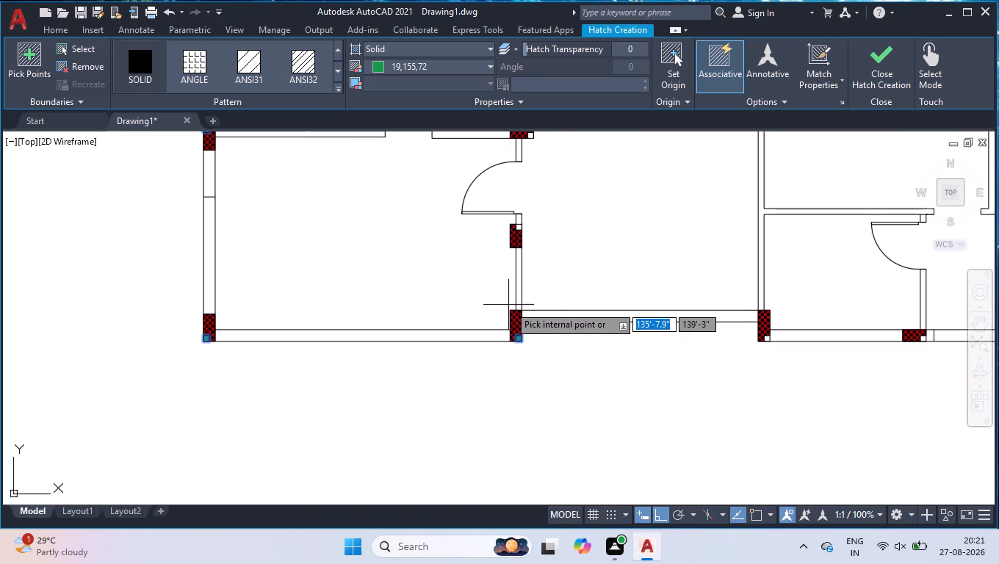
pyautogui.scroll(3, 524, 205)
pyautogui.scroll(2, 531, 305)
pyautogui.click(451, 303)
pyautogui.scroll(-3, 511, 357)
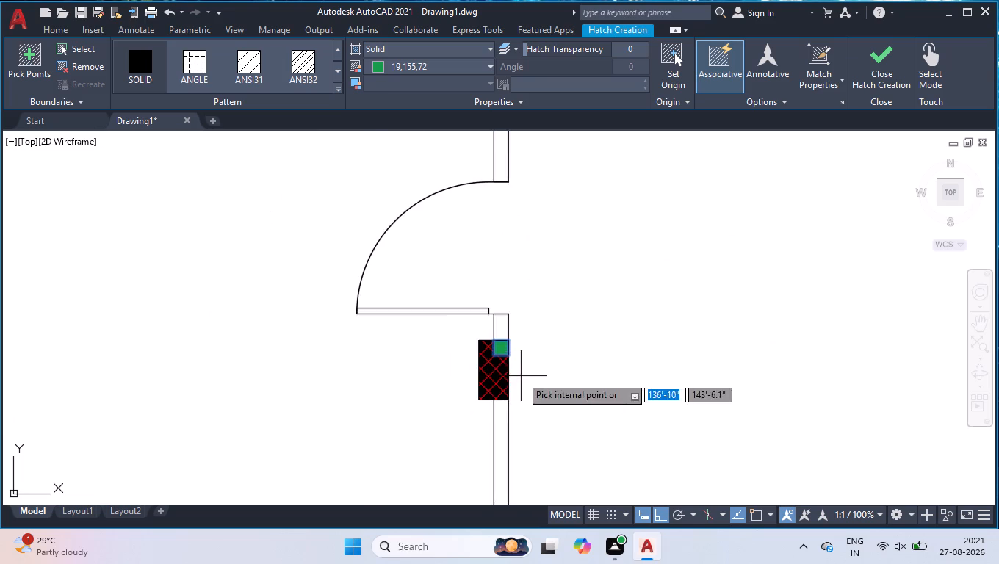
pyautogui.scroll(-3, 528, 357)
pyautogui.scroll(2, 499, 258)
pyautogui.scroll(3, 574, 211)
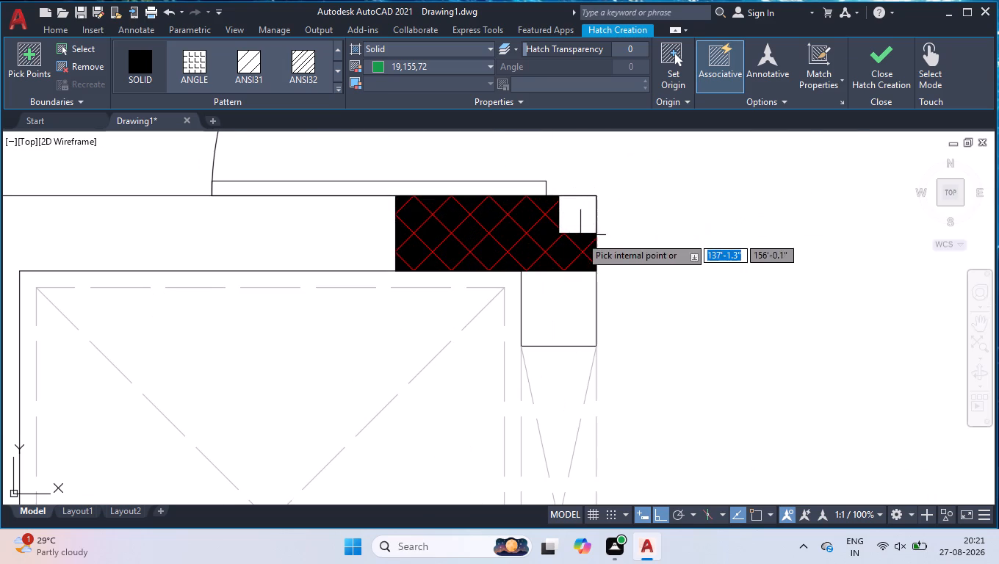
pyautogui.click(583, 217)
pyautogui.scroll(-3, 588, 284)
pyautogui.scroll(4, 587, 432)
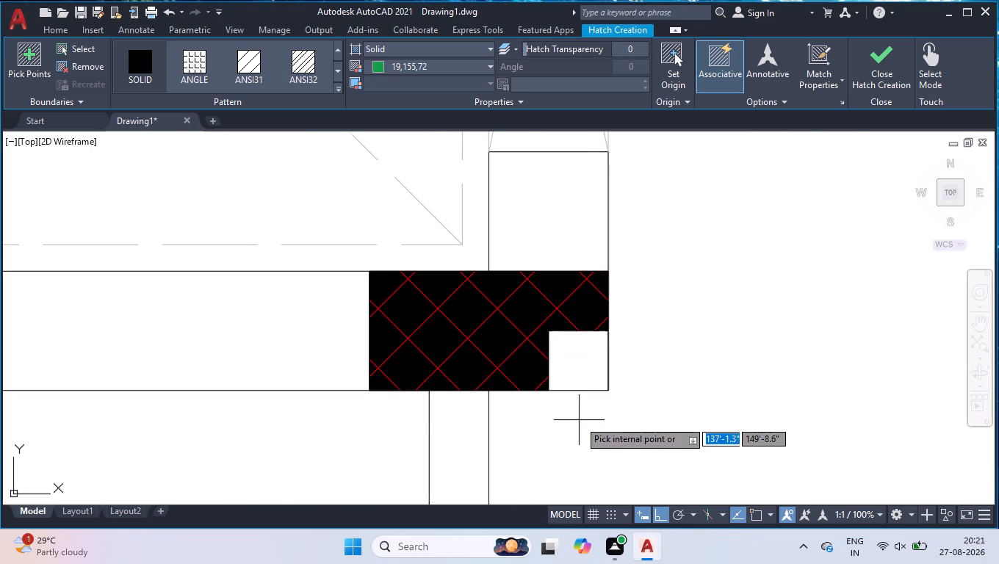
pyautogui.click(583, 374)
# Fill the corner squares of the two columns at the red cross-marked bay's northwest and northeast corners in solid green.
pyautogui.scroll(-8, 547, 396)
pyautogui.scroll(3, 562, 272)
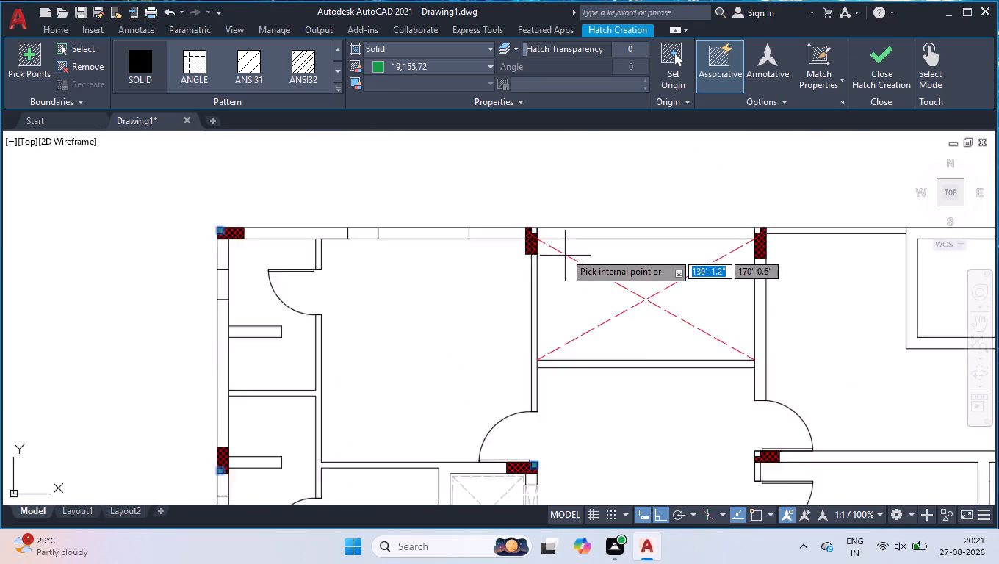
pyautogui.scroll(5, 508, 206)
pyautogui.click(558, 251)
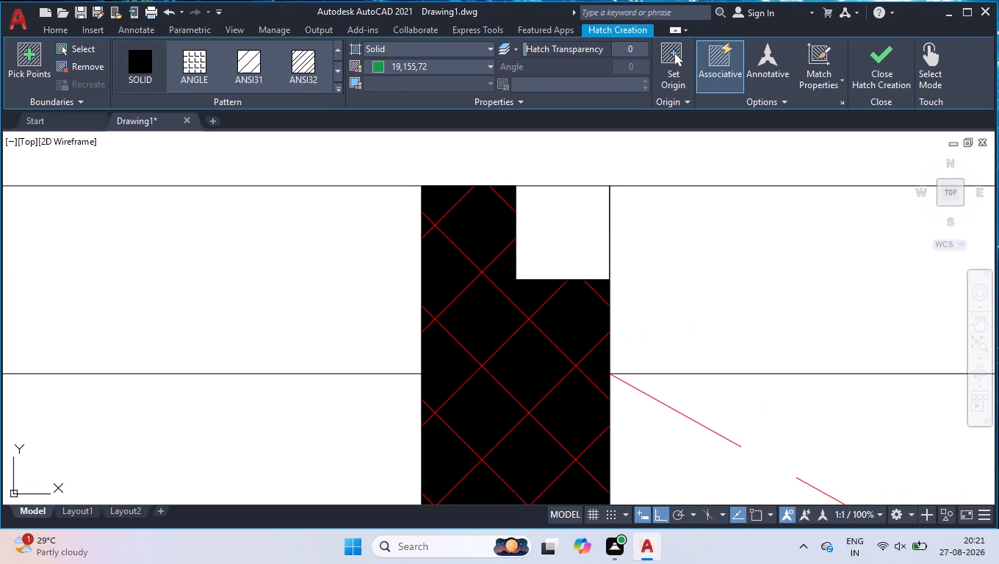
pyautogui.scroll(-6, 441, 298)
pyautogui.scroll(3, 666, 307)
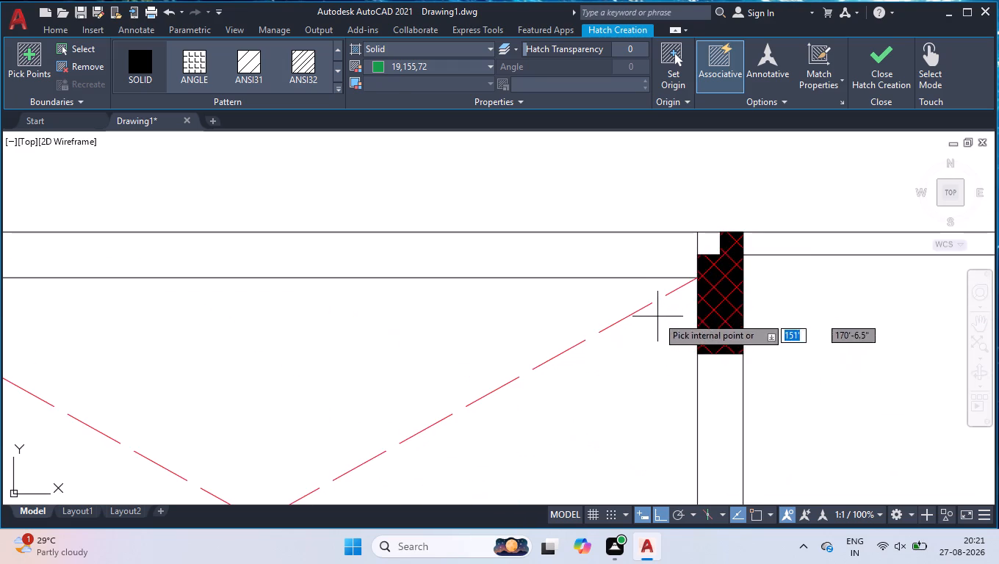
pyautogui.scroll(3, 759, 234)
pyautogui.click(549, 242)
# Fill the corner squares of the columns at the southeast rooms' northwest and southwest corners in solid green.
pyautogui.scroll(-5, 527, 325)
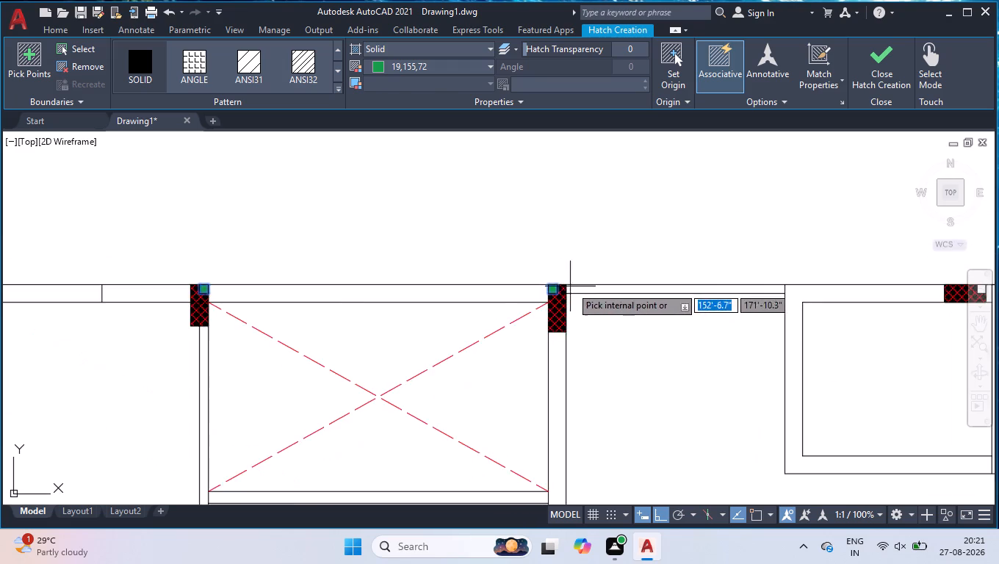
pyautogui.scroll(-3, 576, 287)
pyautogui.scroll(7, 585, 381)
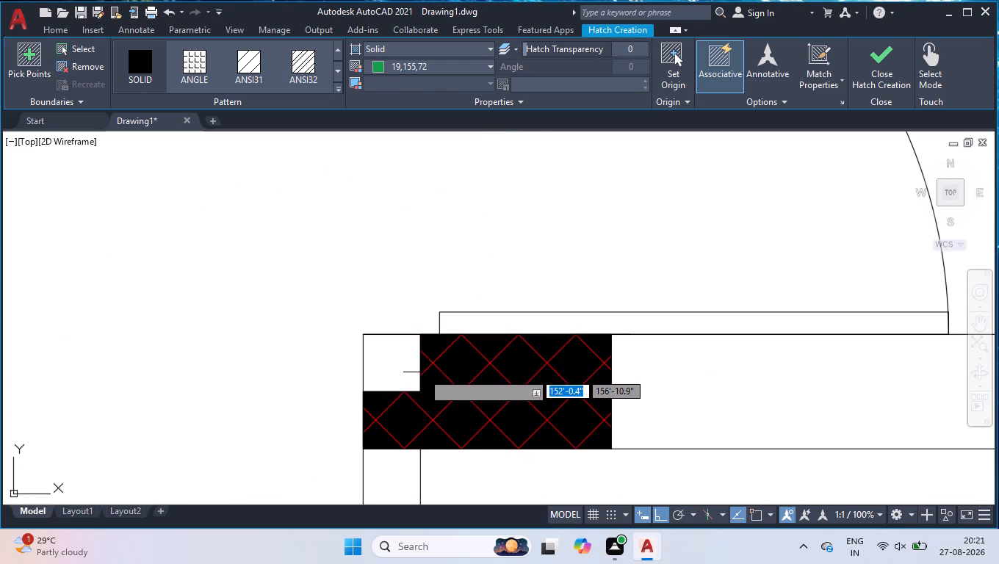
pyautogui.click(400, 372)
pyautogui.scroll(-9, 465, 287)
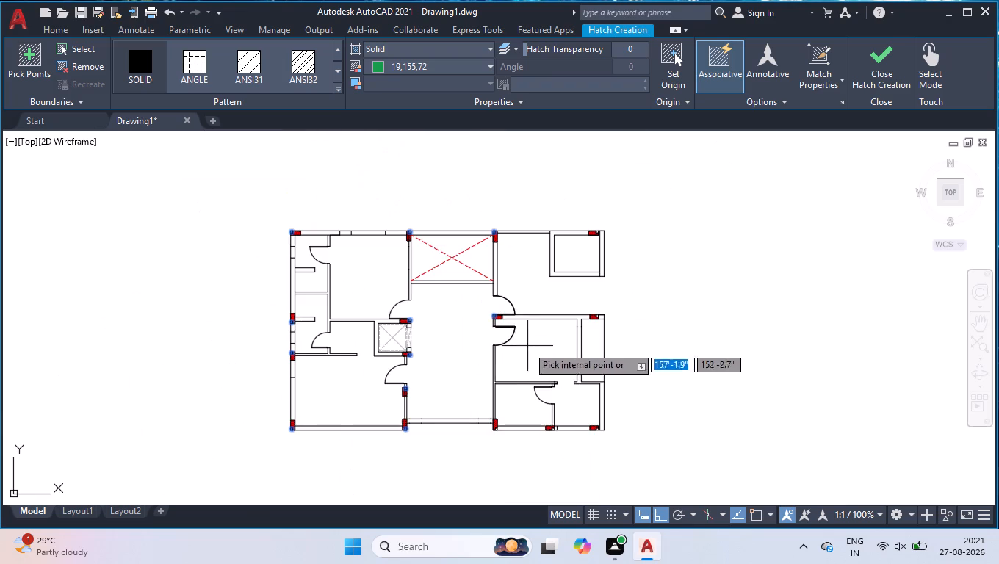
pyautogui.scroll(3, 505, 419)
pyautogui.scroll(4, 463, 462)
pyautogui.scroll(-2, 522, 430)
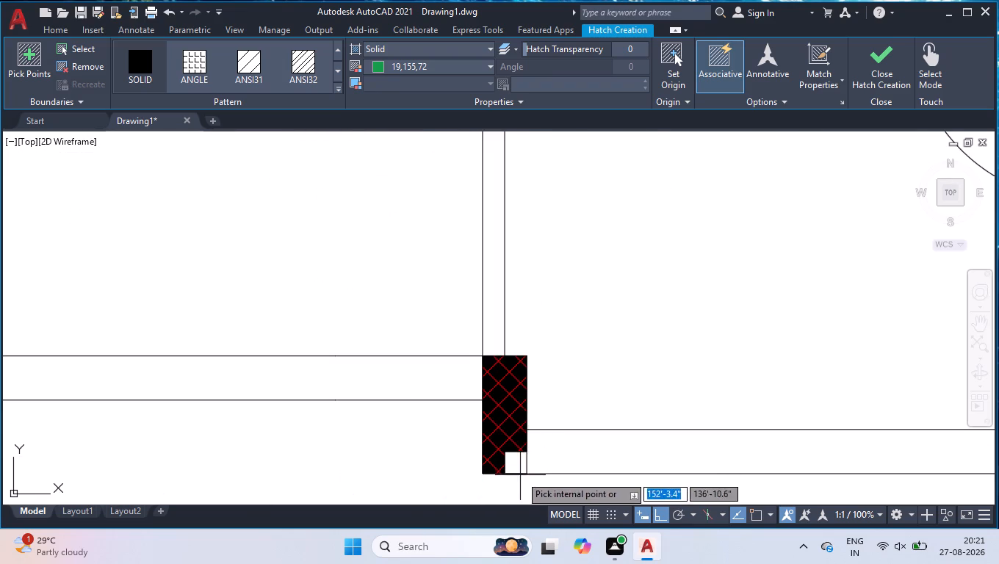
pyautogui.scroll(3, 517, 471)
pyautogui.click(513, 435)
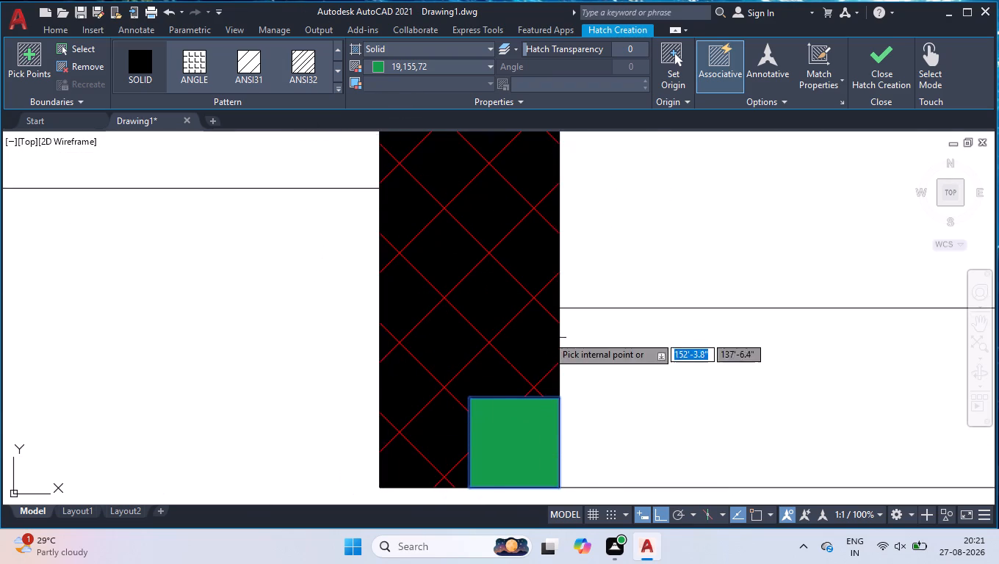
# Fill the corner squares of the middle and easternmost columns in the southeast rooms' south wall in solid green.
pyautogui.scroll(-4, 551, 367)
pyautogui.scroll(-1, 835, 377)
pyautogui.scroll(2, 966, 364)
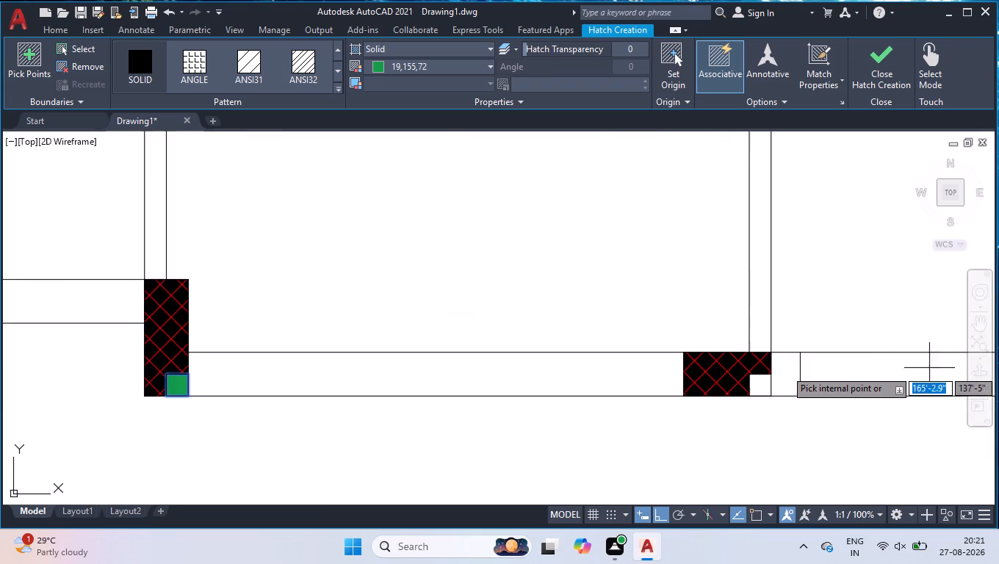
pyautogui.scroll(2, 888, 375)
pyautogui.click(562, 416)
pyautogui.scroll(-5, 605, 362)
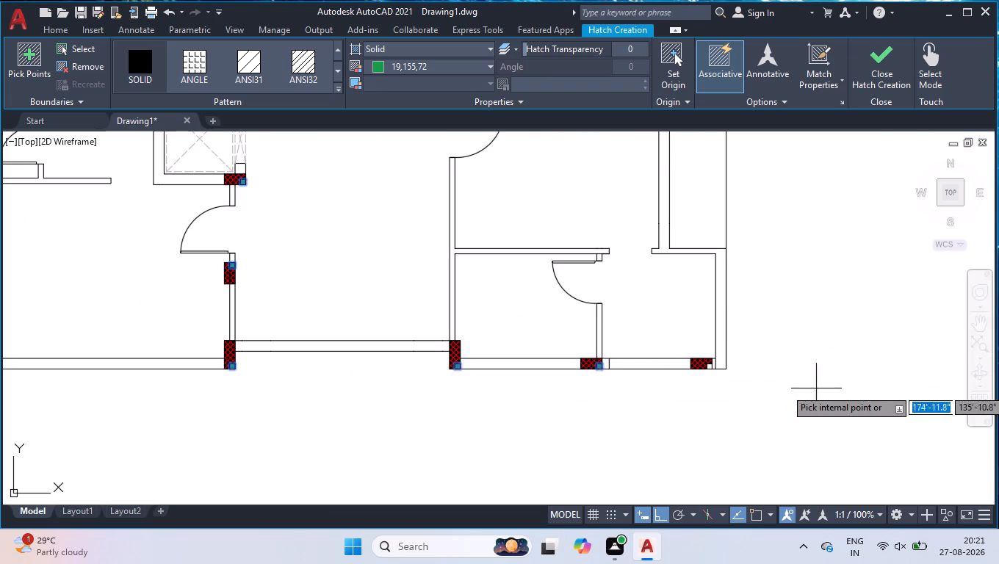
pyautogui.scroll(3, 723, 369)
pyautogui.scroll(2, 633, 376)
pyautogui.click(743, 356)
# Fill the corner squares of the southeast rooms' northeast column and the north-wall column near the building's northeast corner, and finish the hatch.
pyautogui.scroll(-2, 661, 369)
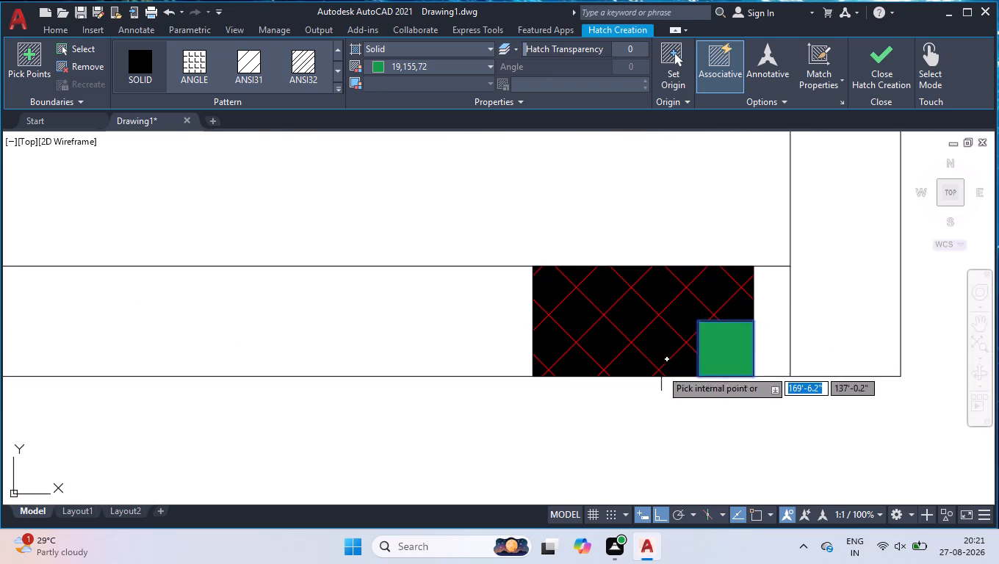
pyautogui.scroll(-5, 661, 372)
pyautogui.scroll(5, 677, 253)
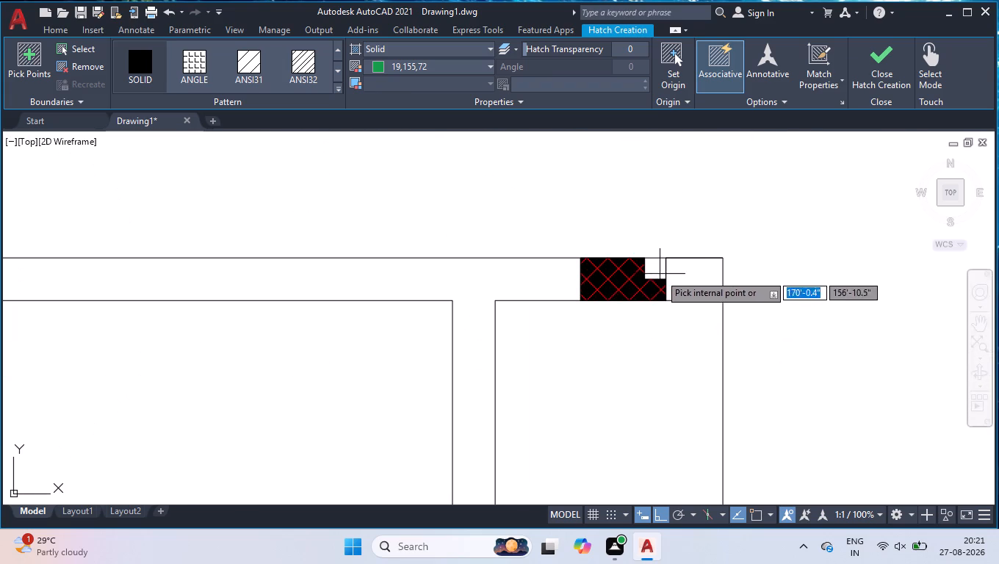
pyautogui.click(660, 272)
pyautogui.scroll(-4, 674, 335)
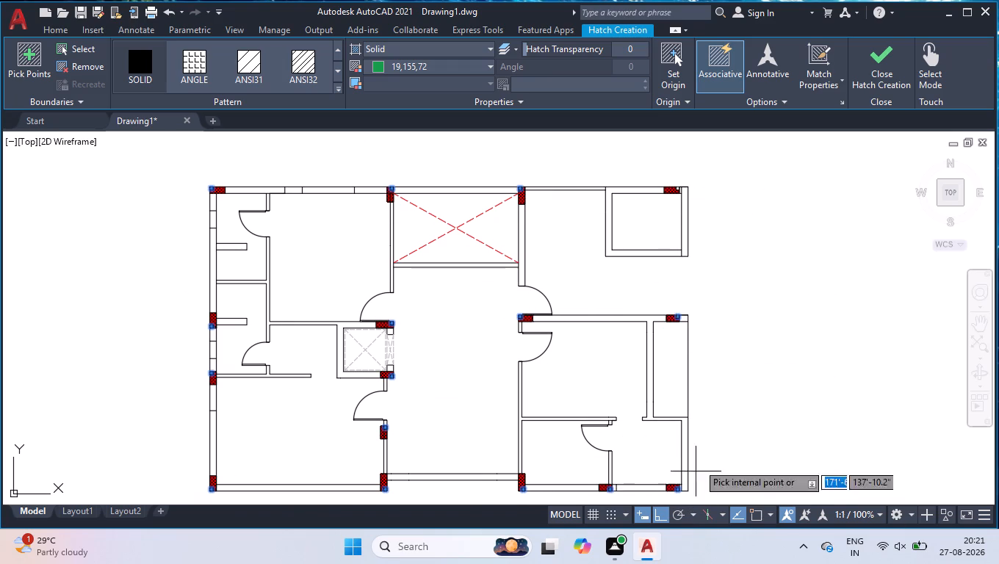
pyautogui.scroll(5, 678, 191)
pyautogui.click(685, 173)
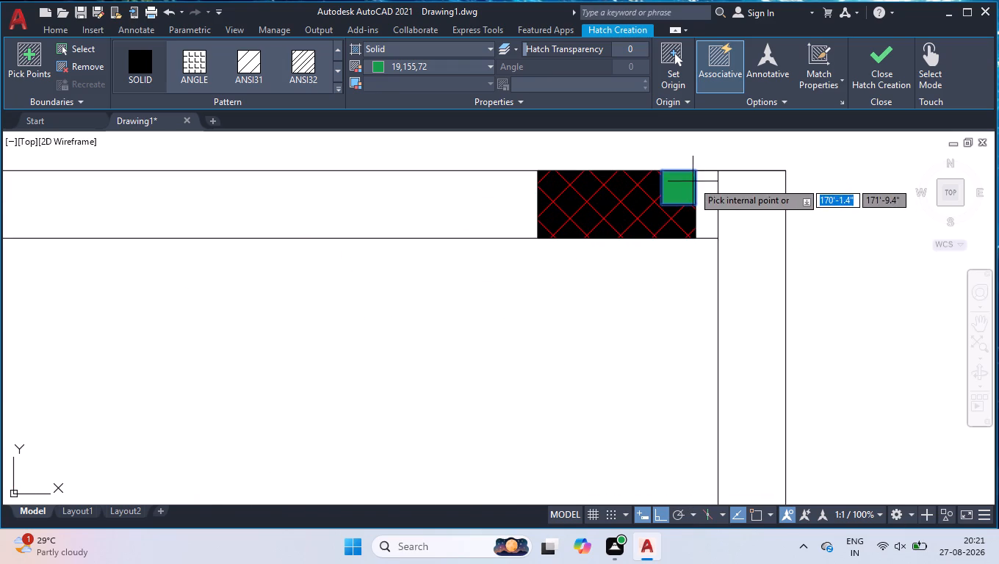
pyautogui.press('Return')
# Trim away the red-on-black hatch of the north-wall column near the building's northeast corner.
pyautogui.write('tr')
pyautogui.press('Return')
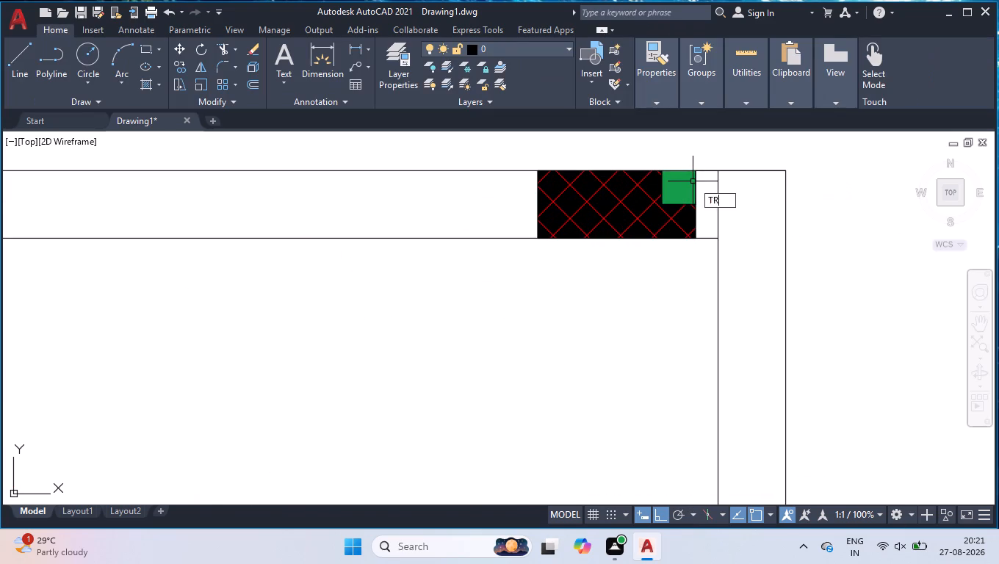
pyautogui.click(630, 207)
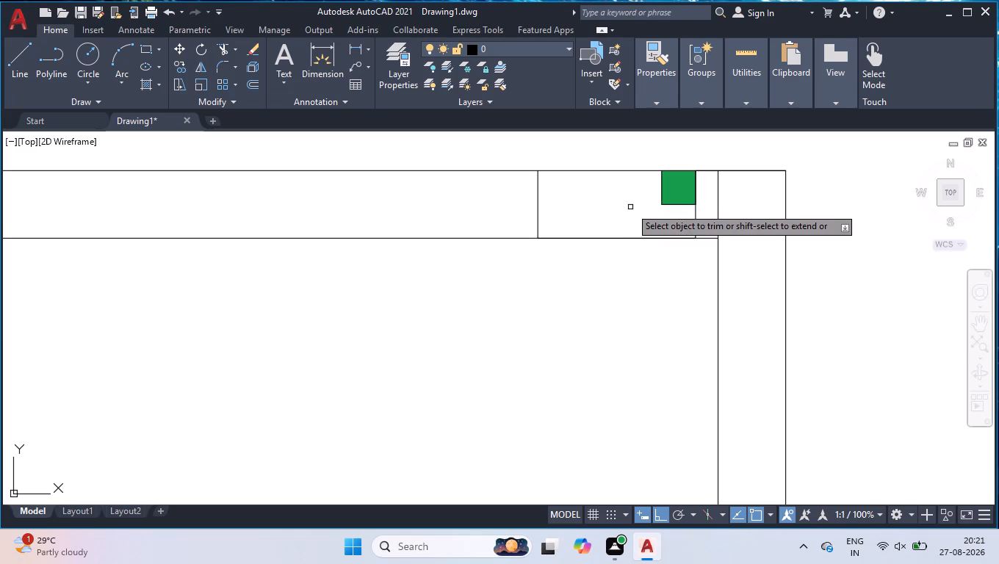
pyautogui.press('Return')
# Hatch the emptied north-wall column near the northeast corner with ANSI37 in green 19,155,72 on a 255,255,255 background.
pyautogui.click(140, 88)
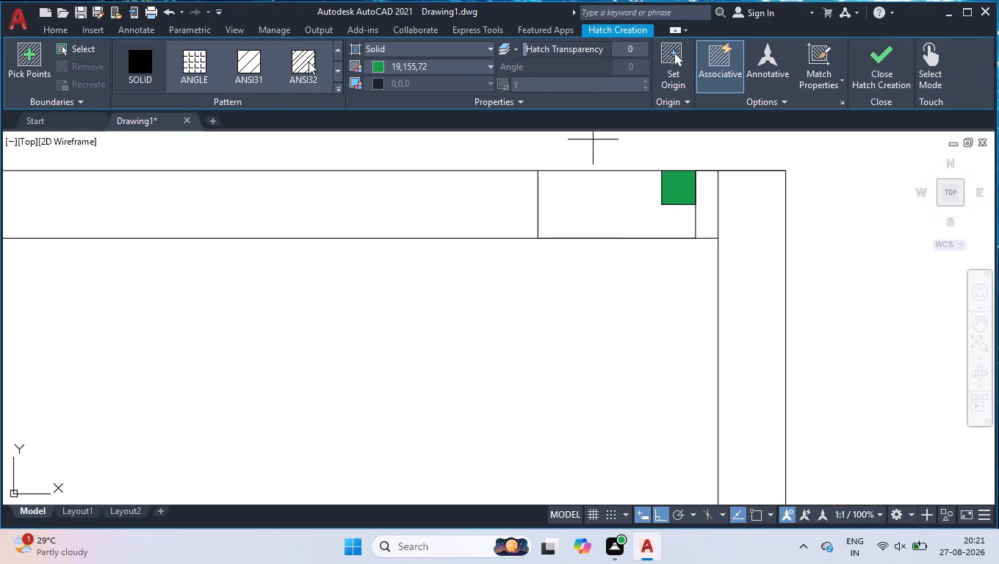
pyautogui.scroll(-1, 237, 82)
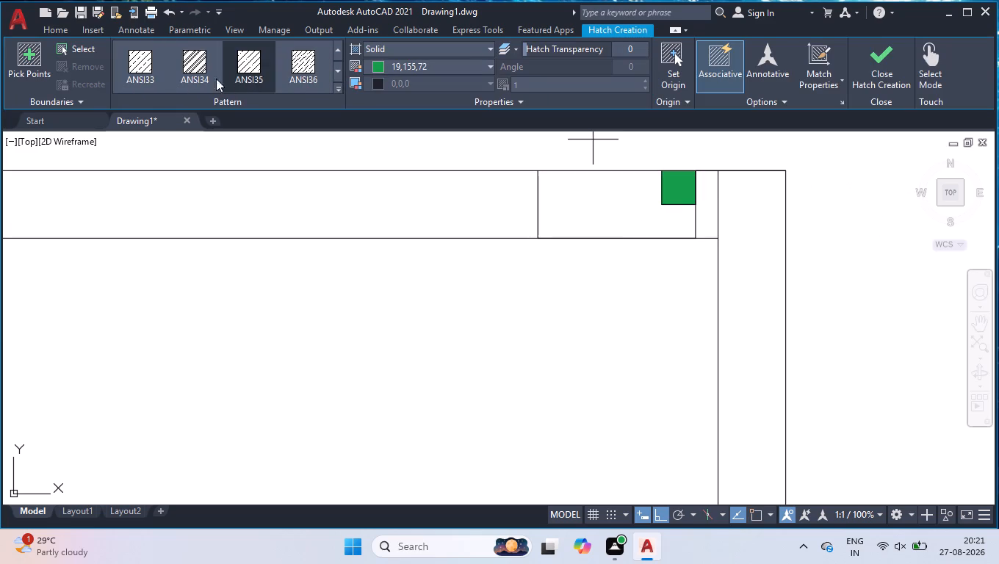
pyautogui.scroll(-1, 207, 75)
pyautogui.click(148, 62)
pyautogui.click(435, 82)
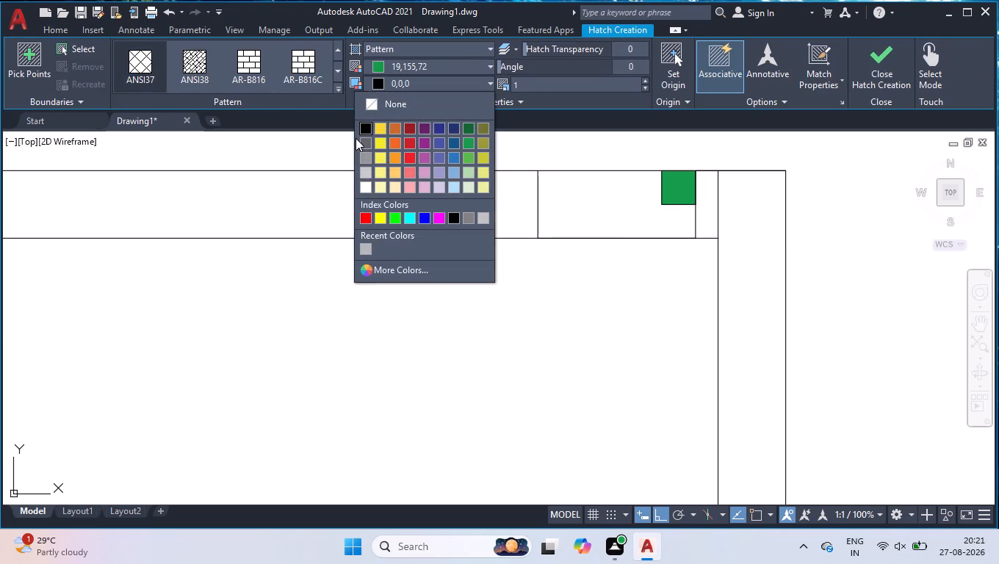
pyautogui.click(370, 189)
pyautogui.click(556, 209)
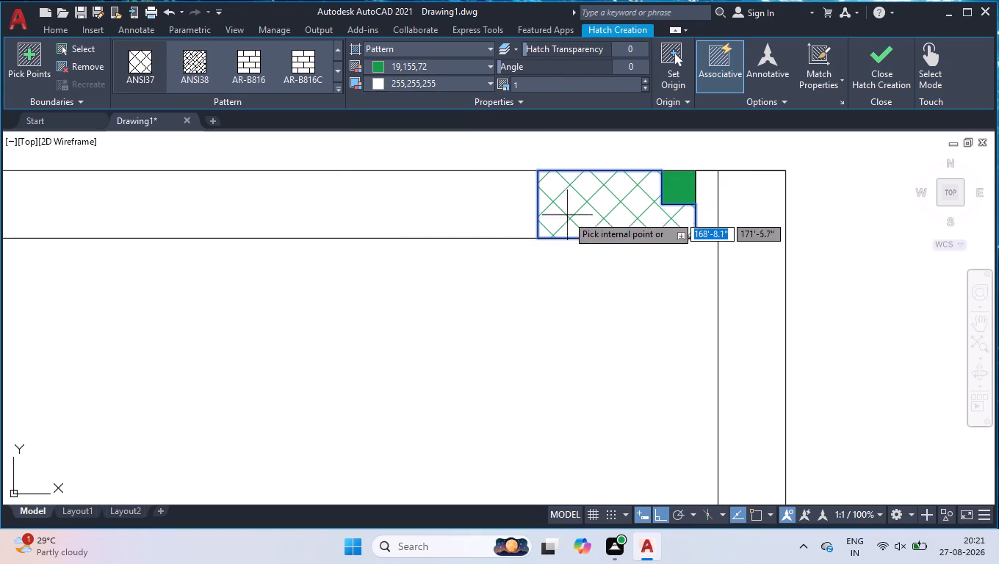
pyautogui.press('Return')
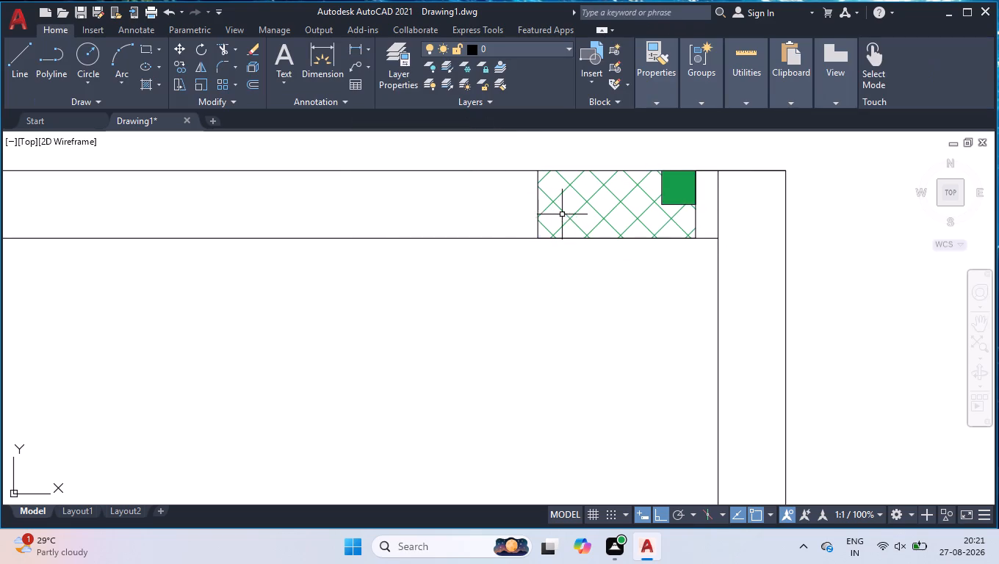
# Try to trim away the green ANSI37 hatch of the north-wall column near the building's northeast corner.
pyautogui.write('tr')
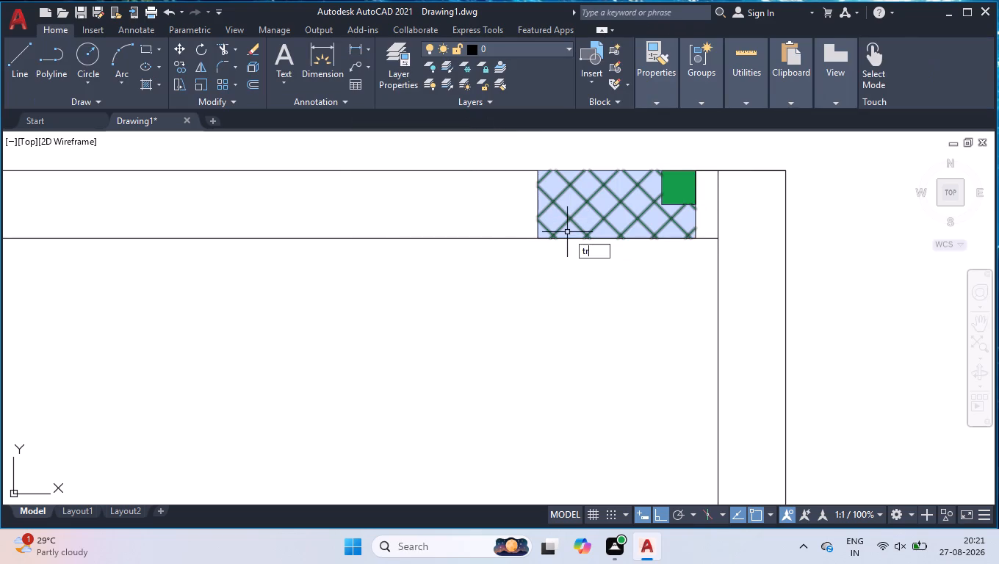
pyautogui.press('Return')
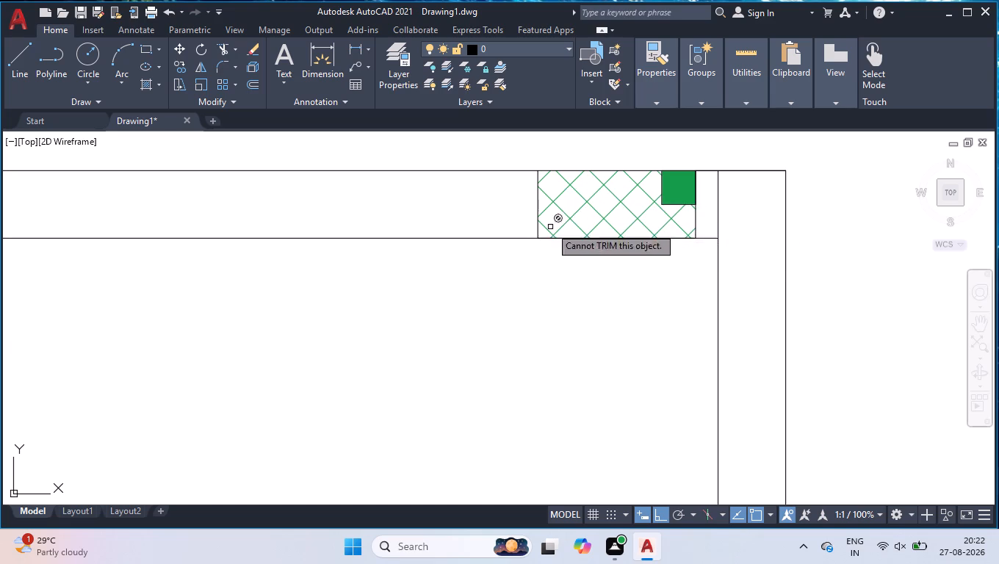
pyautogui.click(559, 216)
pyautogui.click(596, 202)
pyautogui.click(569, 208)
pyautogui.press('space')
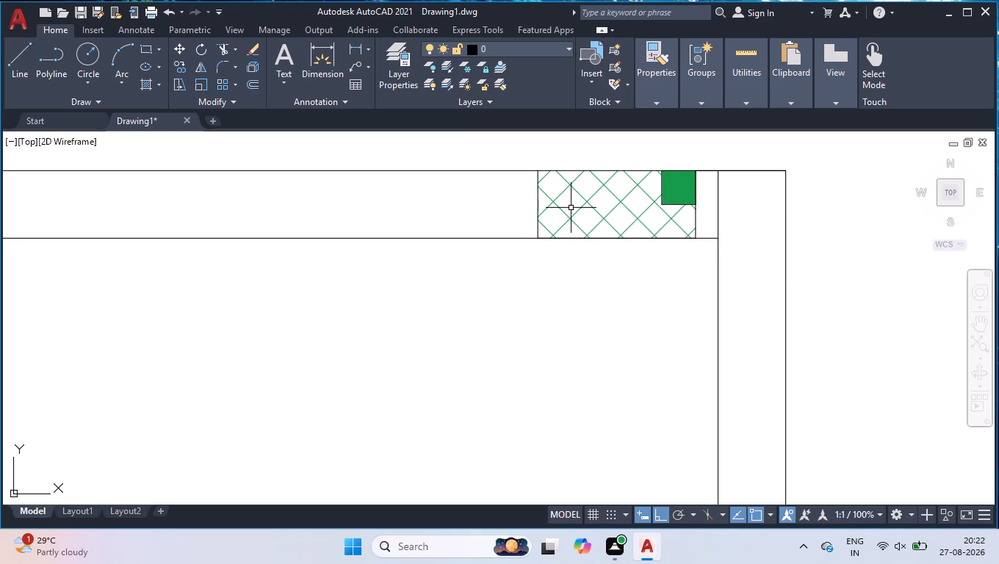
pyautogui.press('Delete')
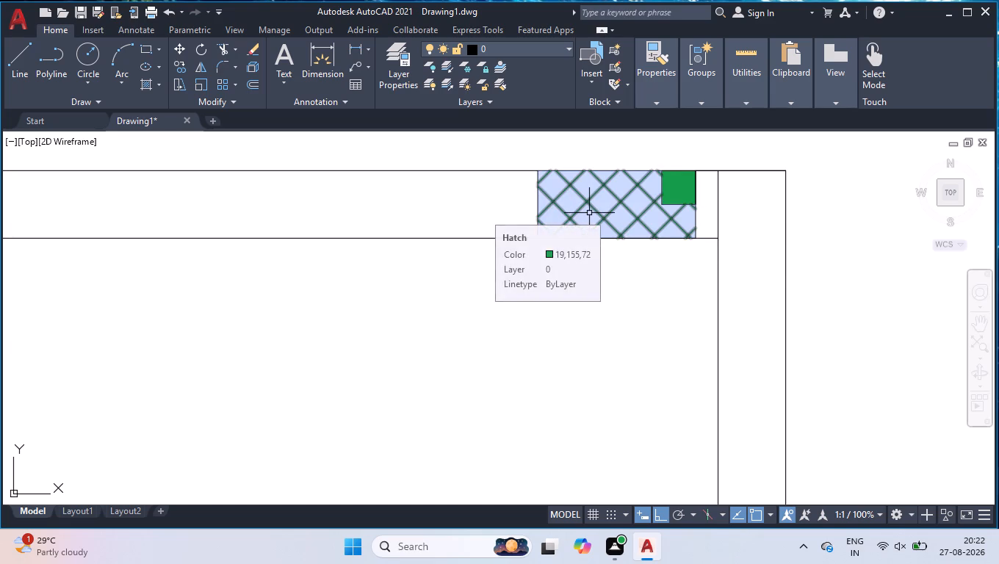
# Undo back past the green ANSI37 hatch of the north-wall column near the northeast corner.
pyautogui.press('u')
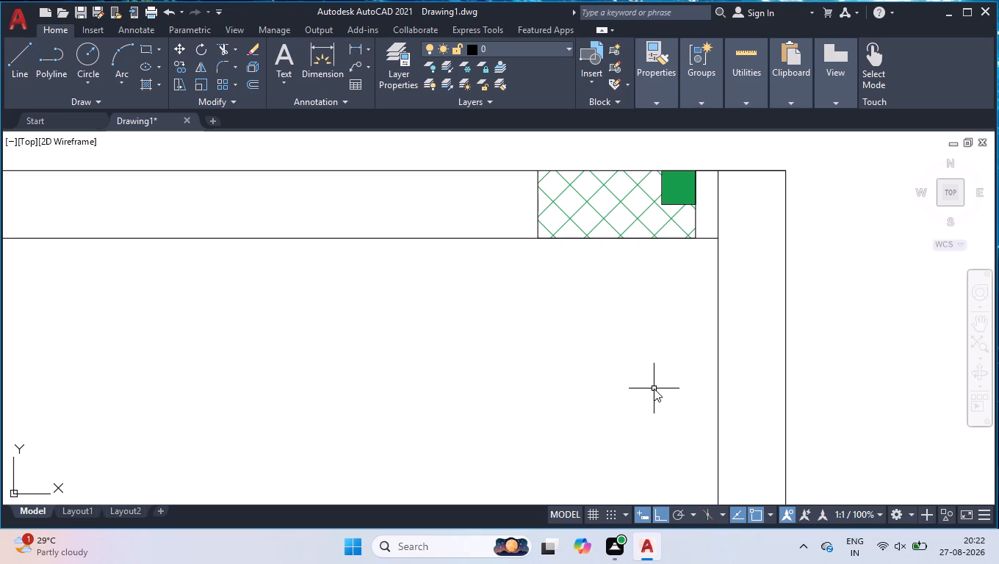
pyautogui.press('Return')
pyautogui.press('u')
pyautogui.press('Return')
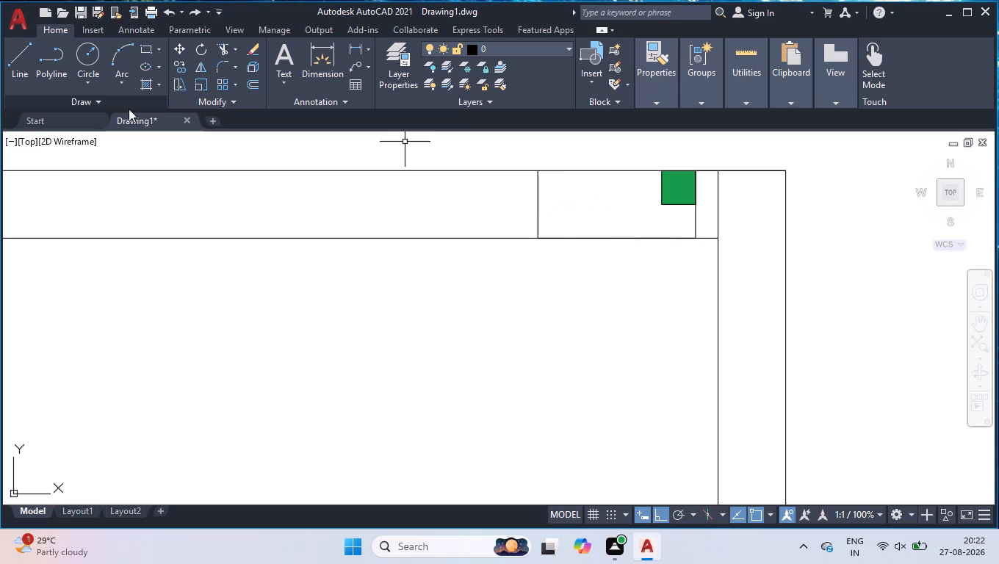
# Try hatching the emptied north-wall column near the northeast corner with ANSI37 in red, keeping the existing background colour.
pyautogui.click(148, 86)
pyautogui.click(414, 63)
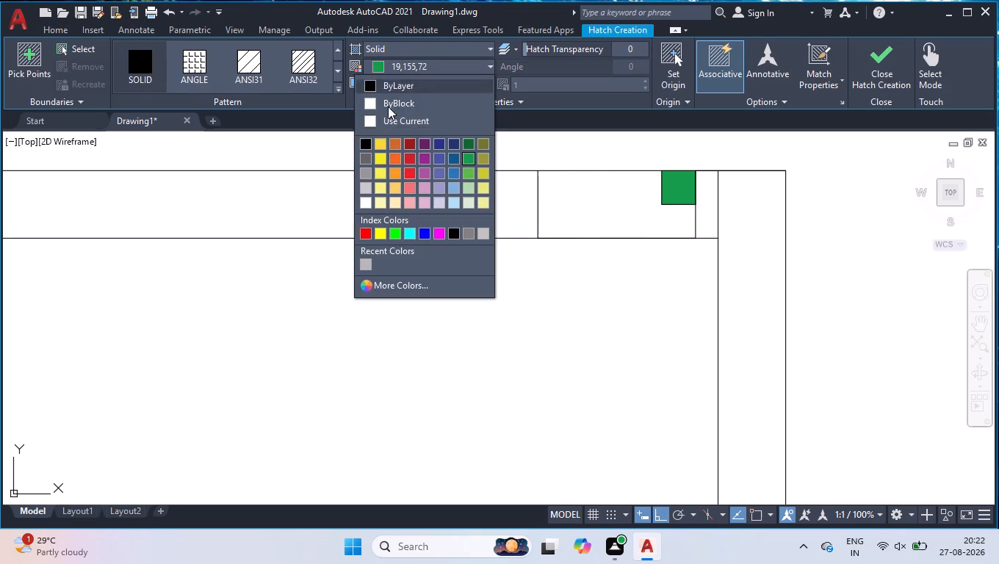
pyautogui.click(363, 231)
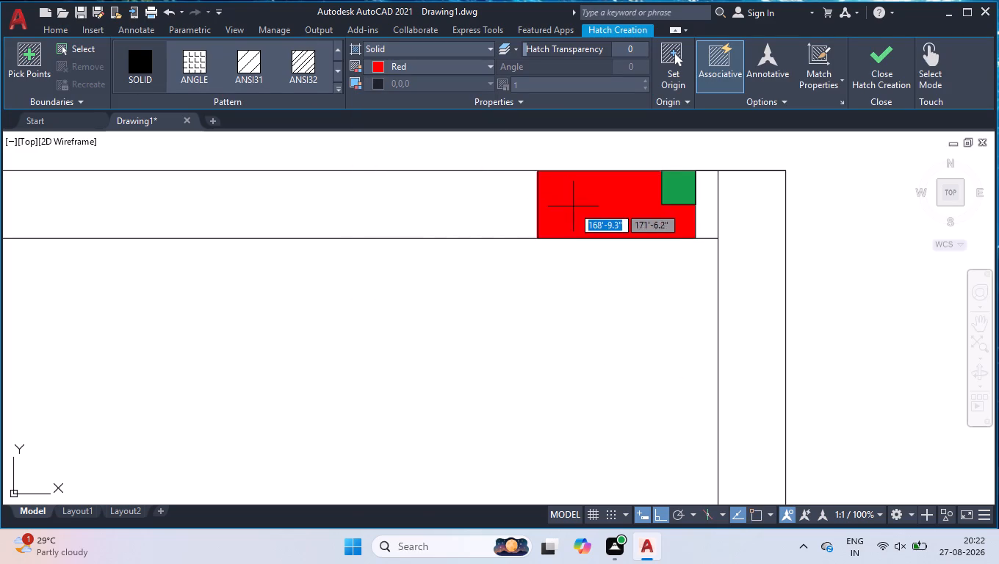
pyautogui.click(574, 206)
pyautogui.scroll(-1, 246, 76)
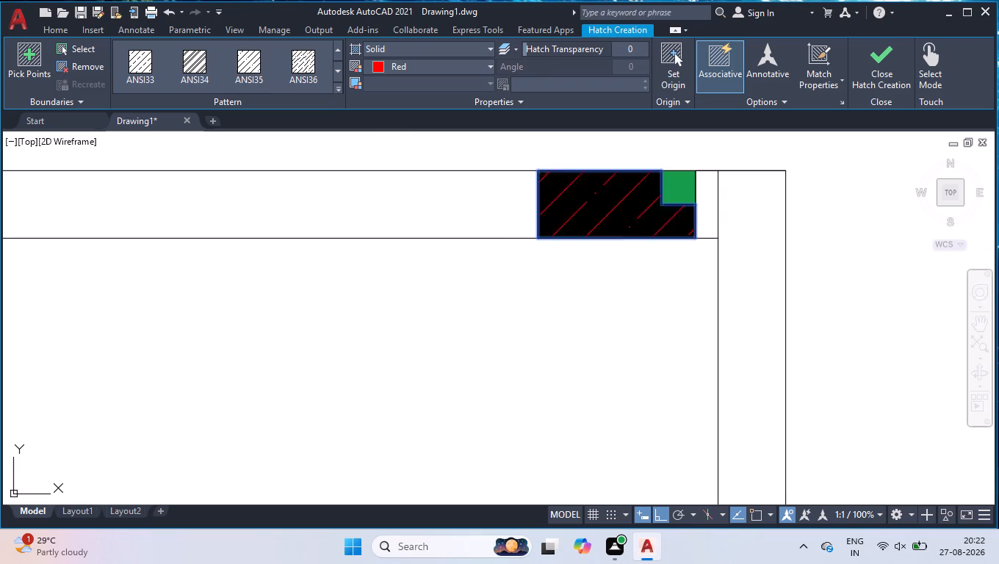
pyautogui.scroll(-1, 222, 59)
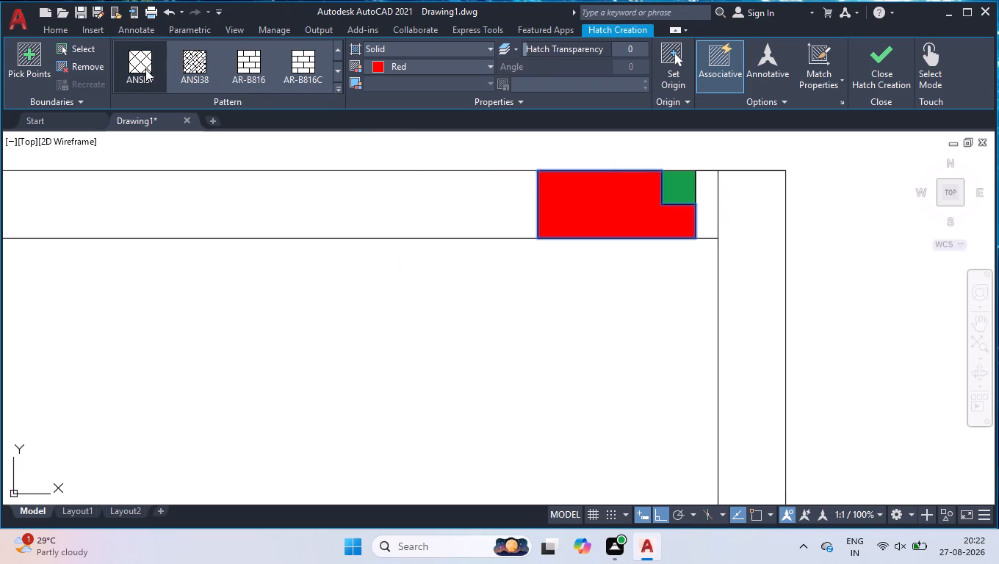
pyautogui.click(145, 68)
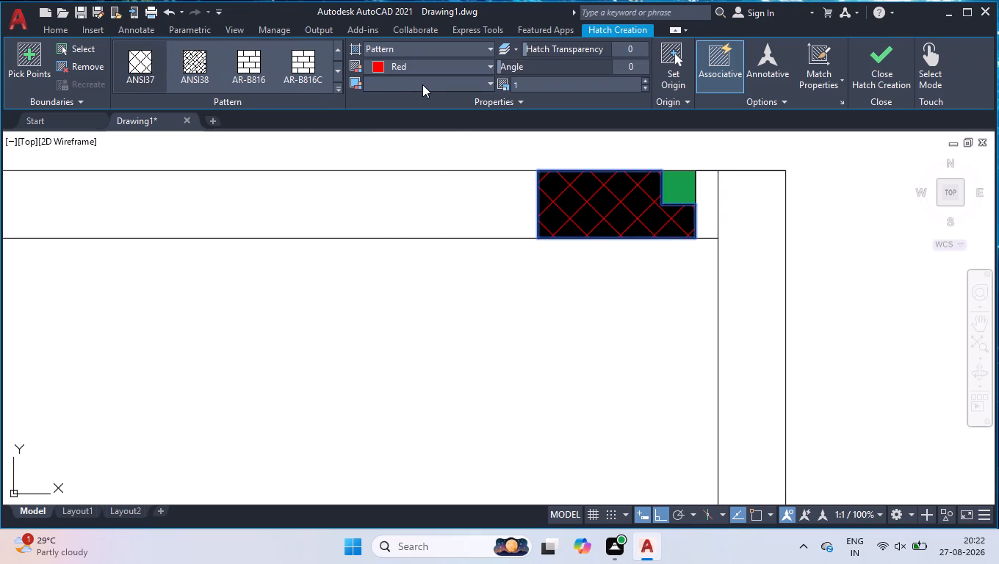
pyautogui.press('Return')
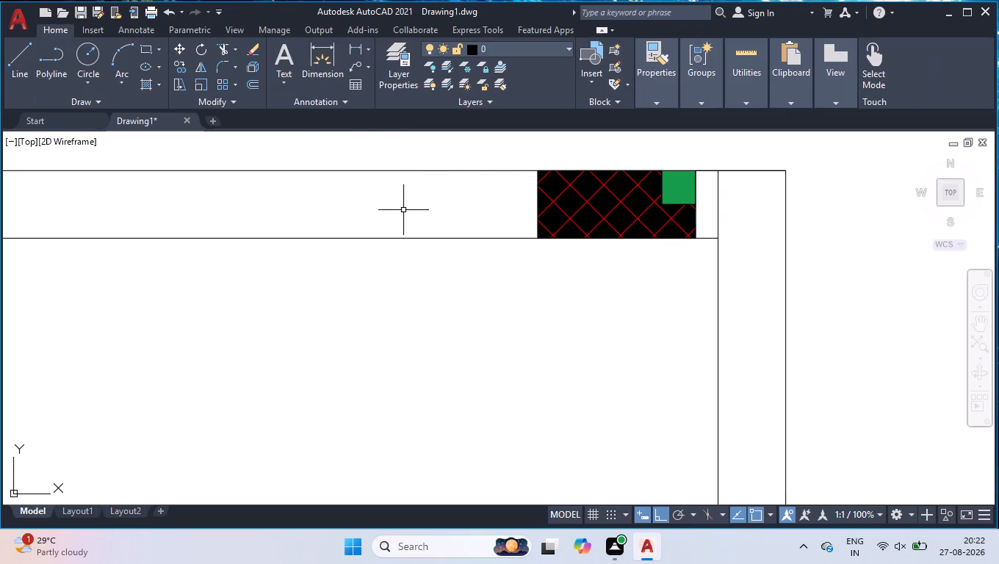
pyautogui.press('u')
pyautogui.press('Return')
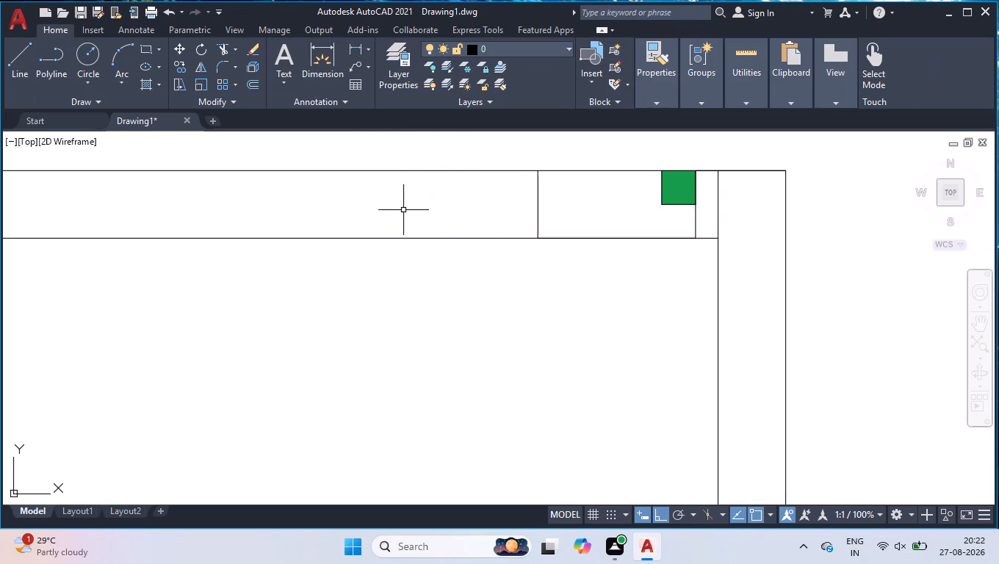
# Hatch the emptied north-wall column near the northeast corner with ANSI37 in red on a 255,255,255 background.
pyautogui.click(144, 86)
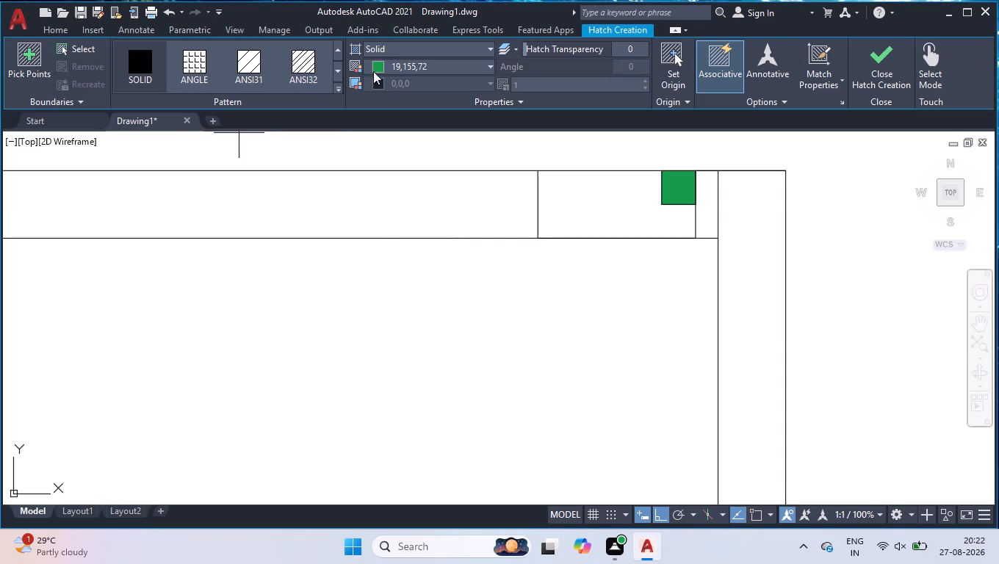
pyautogui.scroll(-2, 203, 71)
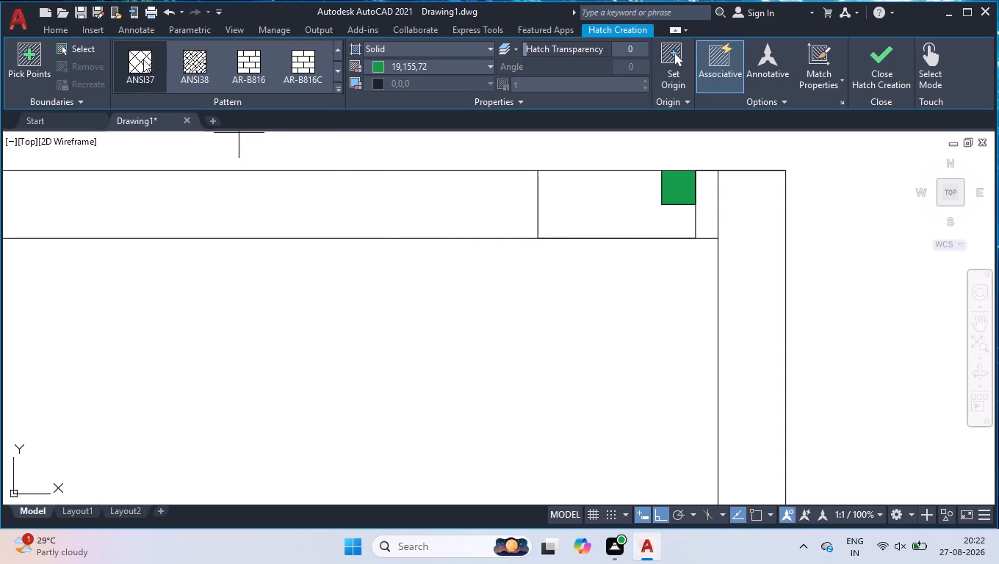
pyautogui.click(141, 59)
pyautogui.click(458, 82)
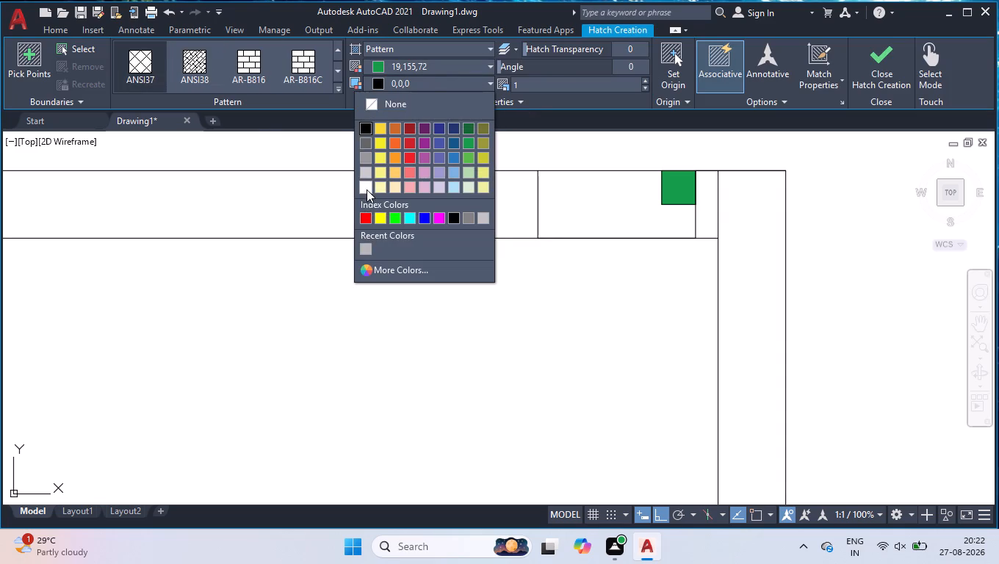
pyautogui.click(367, 189)
pyautogui.click(408, 65)
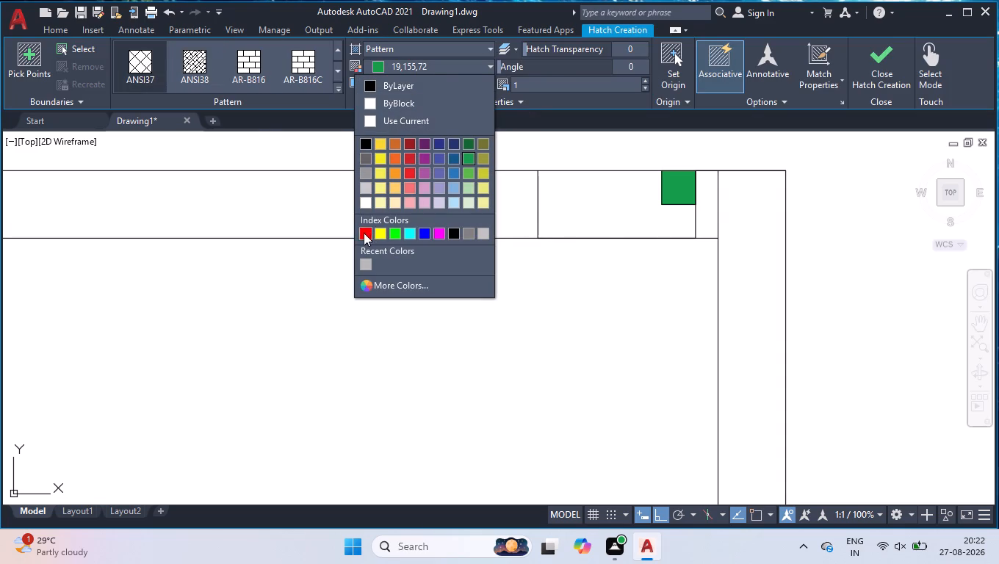
pyautogui.click(364, 233)
pyautogui.click(595, 195)
pyautogui.press('Return')
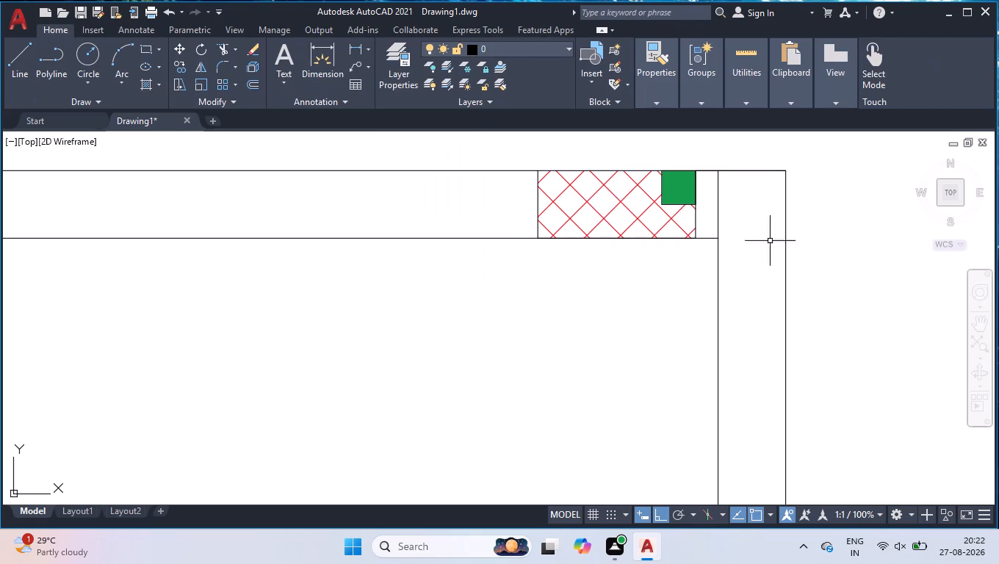
# Draw a line from the outer east corner below the small northeast room, 1' west, then north to that room's south wall.
pyautogui.scroll(-3, 762, 270)
pyautogui.scroll(-3, 691, 307)
pyautogui.scroll(2, 743, 391)
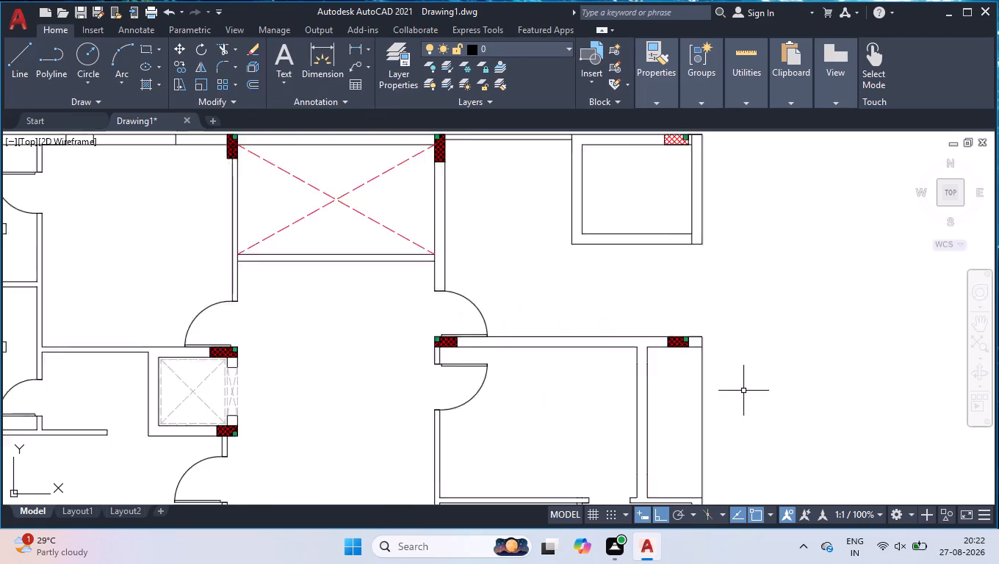
pyautogui.scroll(1, 743, 391)
pyautogui.scroll(-1, 670, 247)
pyautogui.scroll(1, 660, 168)
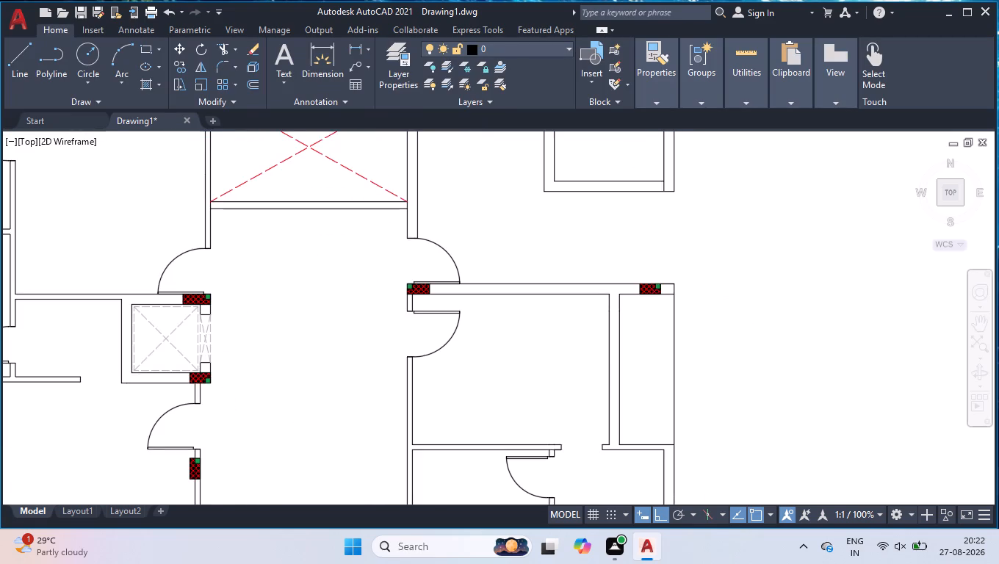
pyautogui.scroll(1, 660, 168)
pyautogui.press('l')
pyautogui.press('Return')
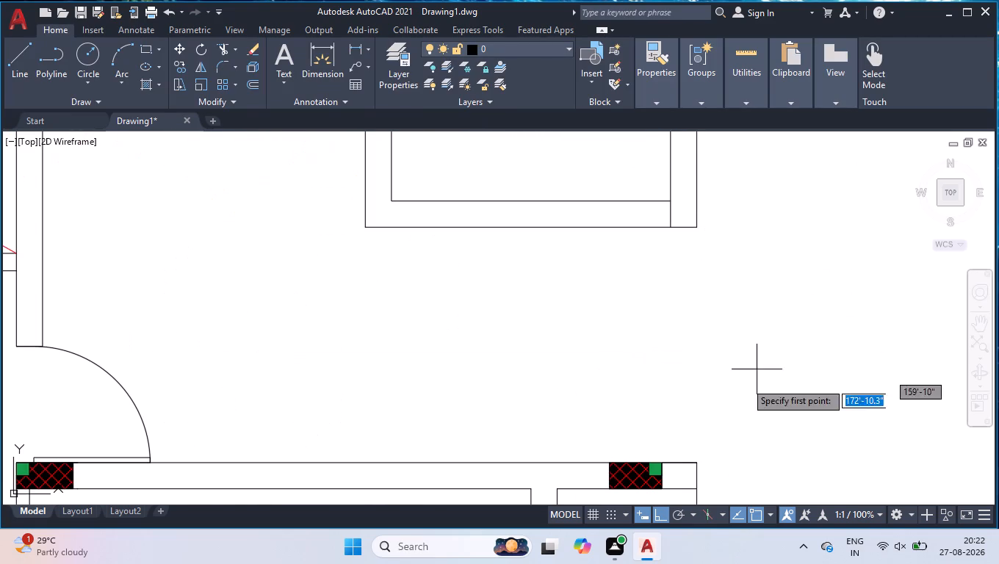
pyautogui.click(694, 463)
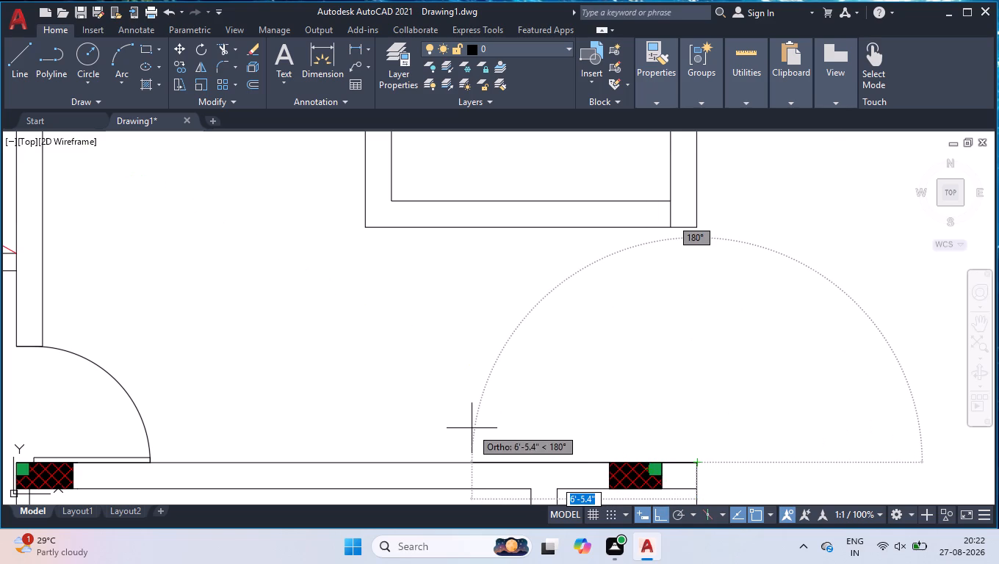
pyautogui.write("1'")
pyautogui.press('Return')
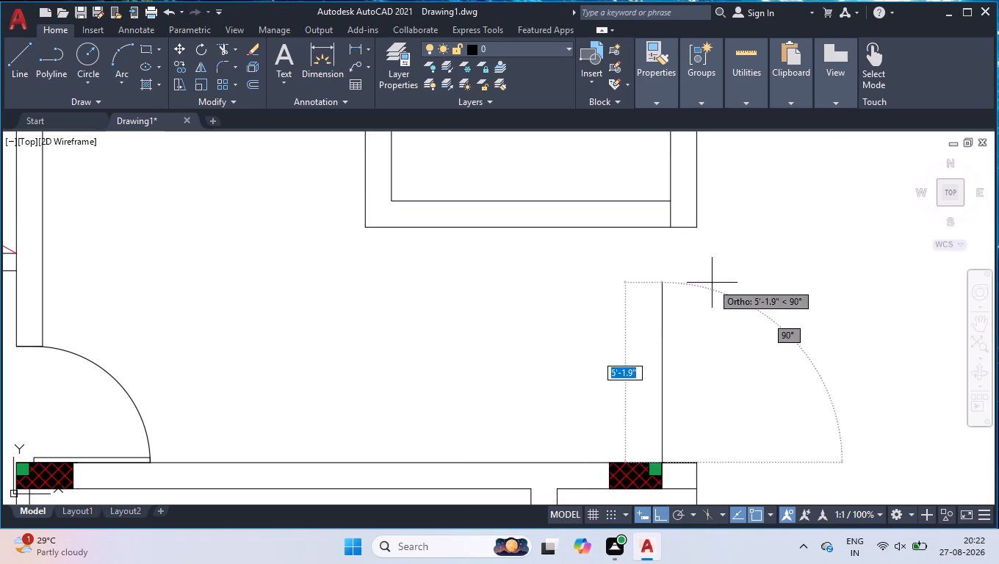
pyautogui.click(664, 226)
pyautogui.press('space')
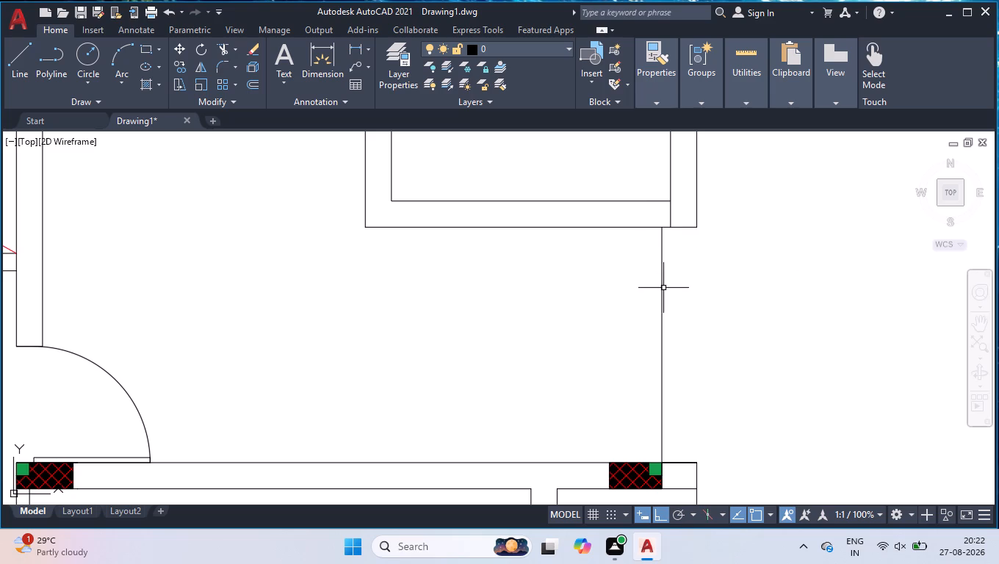
# Offset the new vertical line 8" to the west to form the east wall below the small northeast room.
pyautogui.write('off')
pyautogui.press('Return')
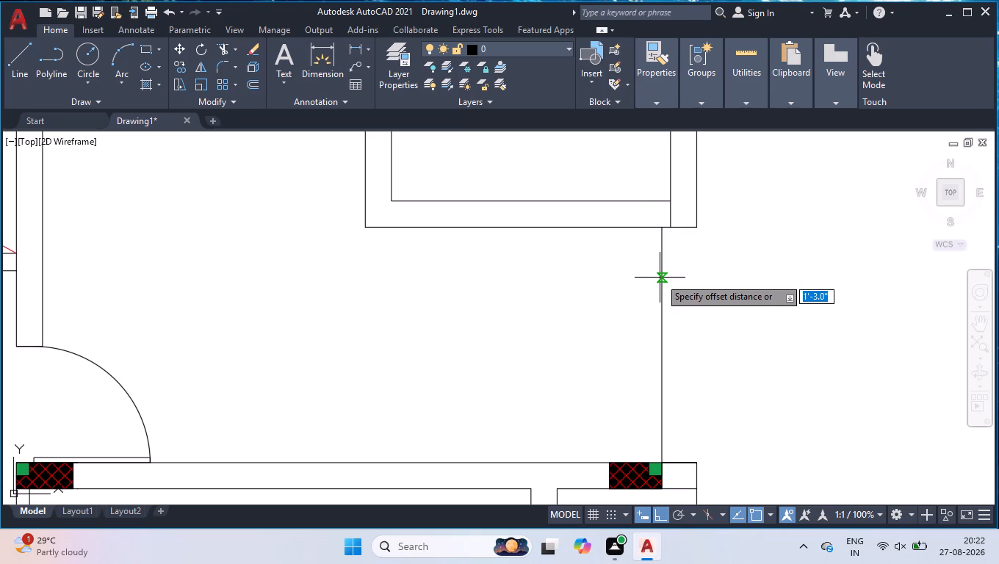
pyautogui.press('8')
pyautogui.press('Return')
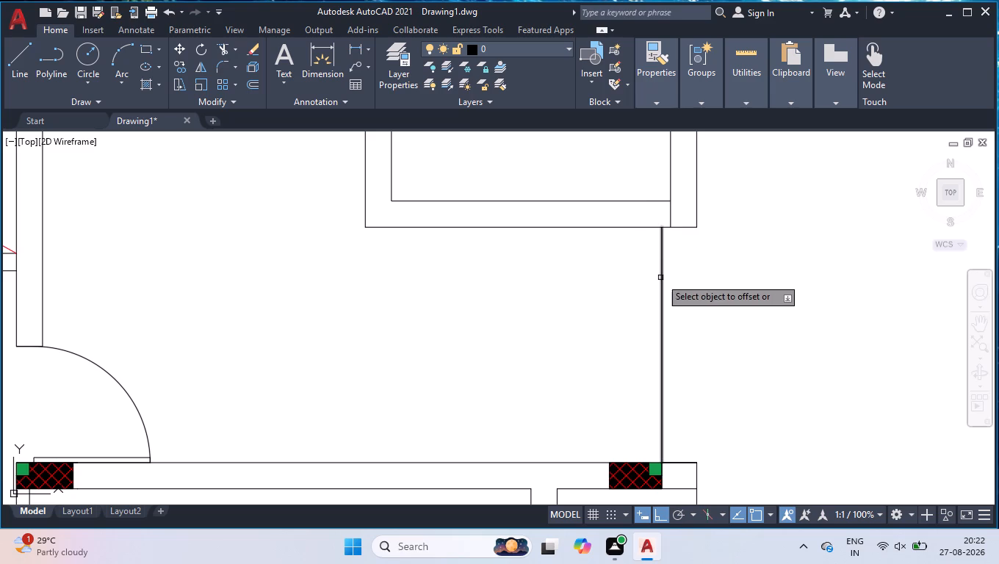
pyautogui.click(661, 278)
pyautogui.click(597, 284)
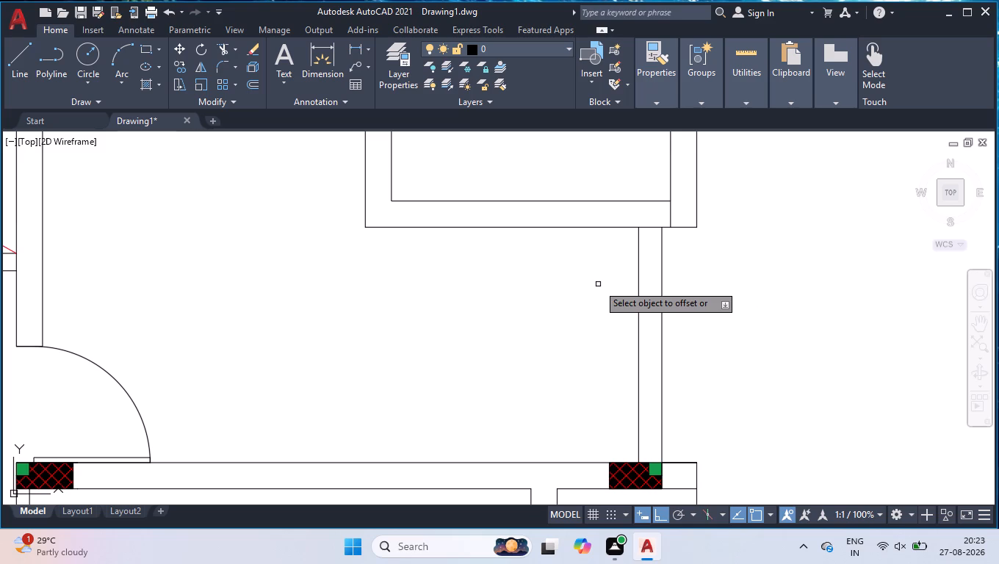
pyautogui.press('Return')
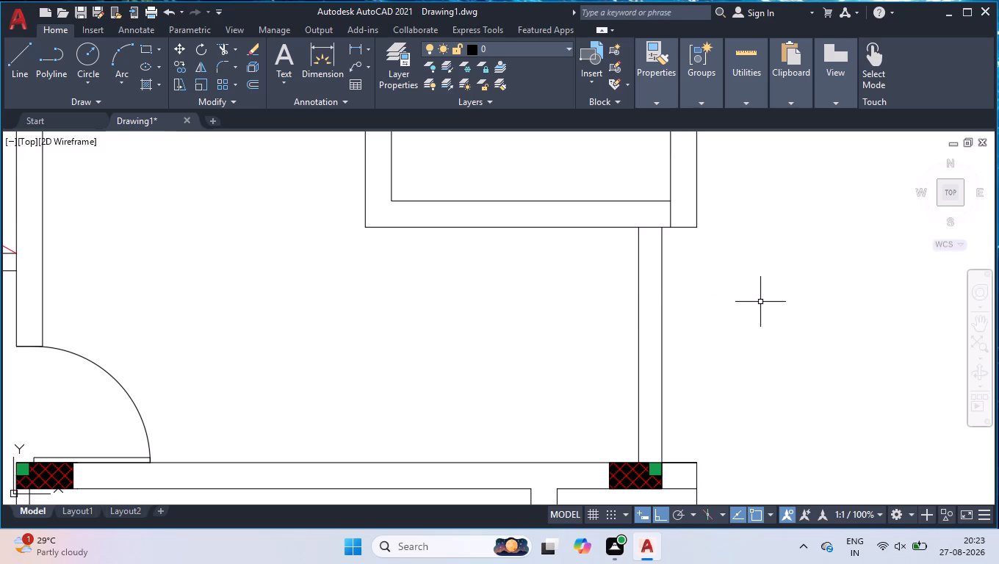
# Fill the north wall east of the northwest column, the short wall above the northwest bathroom door, and the window-side segment with solid ByLayer hatch.
pyautogui.scroll(-3, 747, 226)
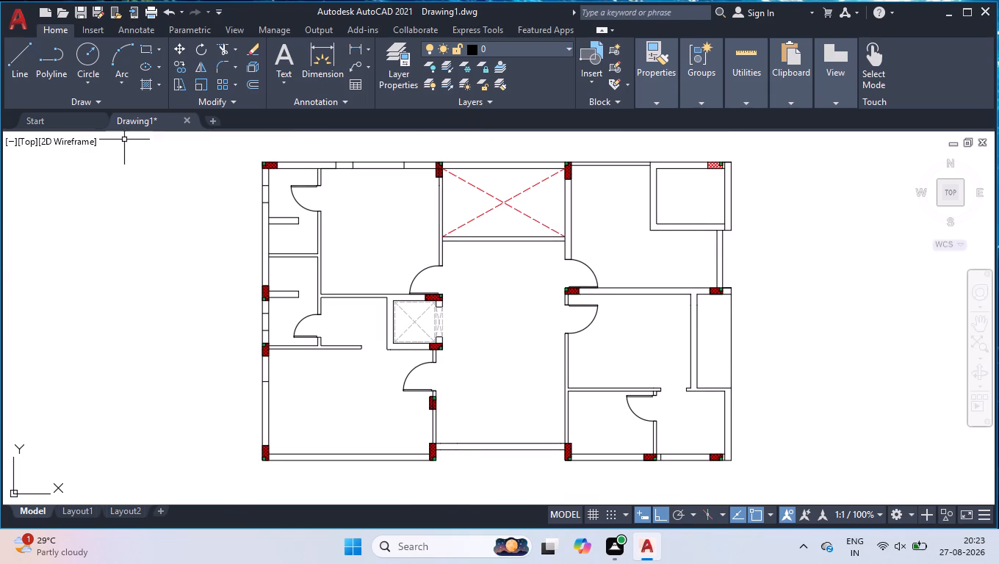
pyautogui.click(146, 88)
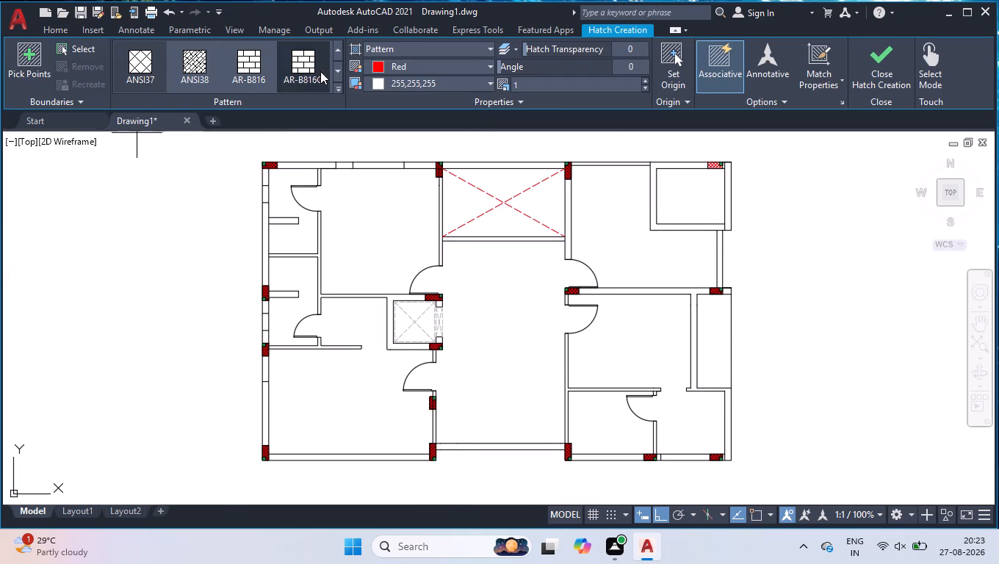
pyautogui.scroll(6, 292, 77)
pyautogui.click(147, 65)
pyautogui.scroll(2, 312, 154)
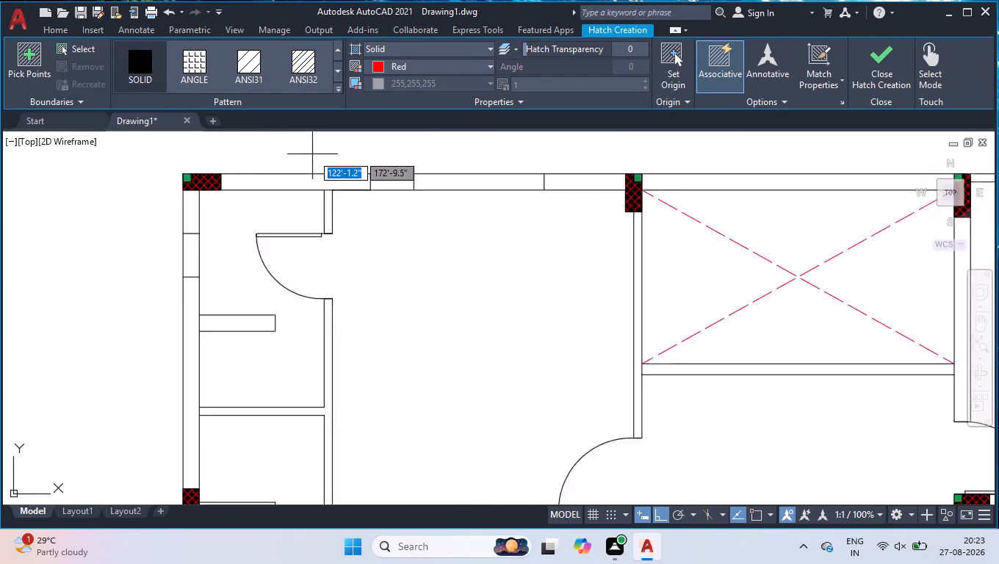
pyautogui.scroll(2, 312, 154)
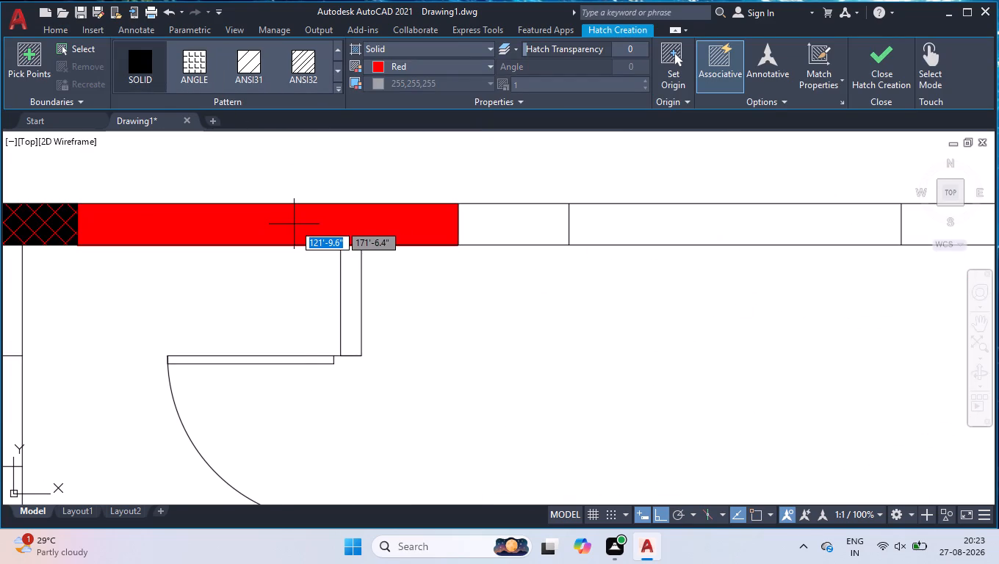
pyautogui.click(440, 68)
pyautogui.click(388, 88)
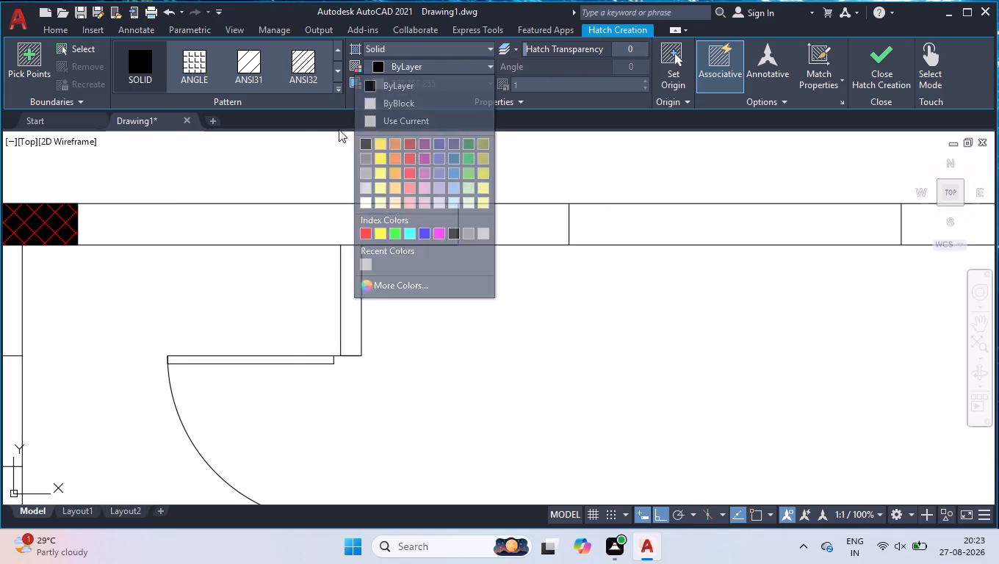
pyautogui.click(219, 218)
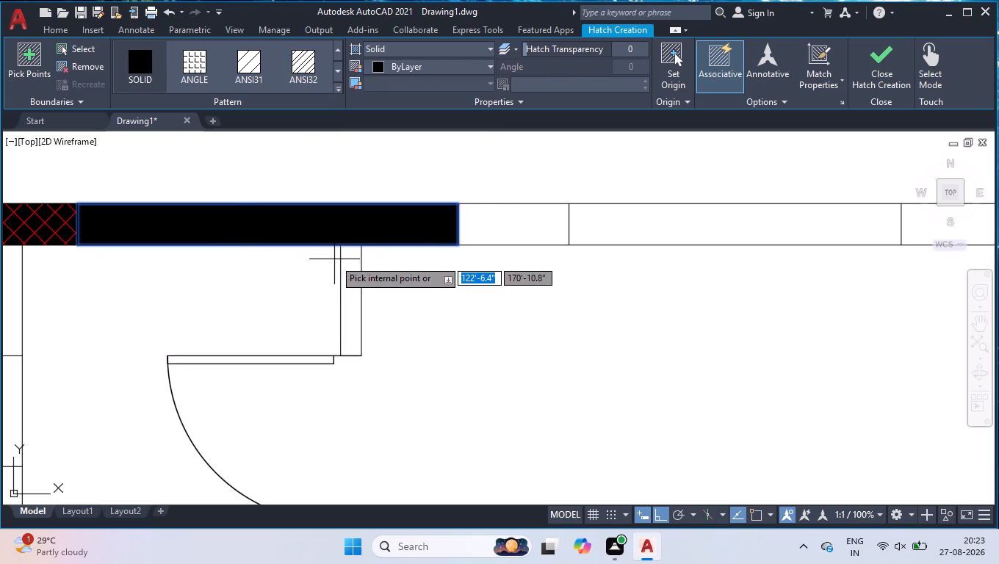
pyautogui.click(347, 292)
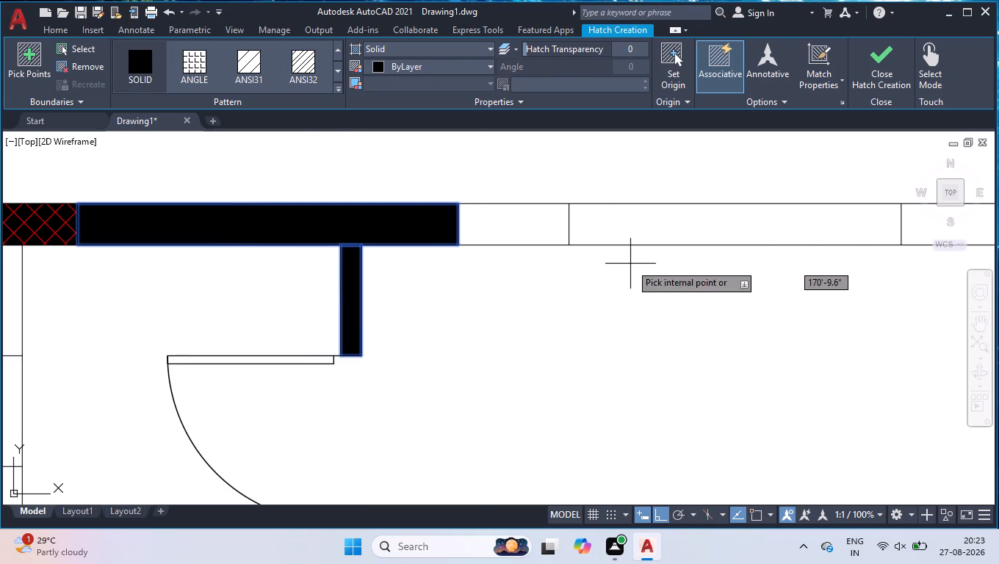
pyautogui.click(642, 232)
pyautogui.scroll(-2, 619, 265)
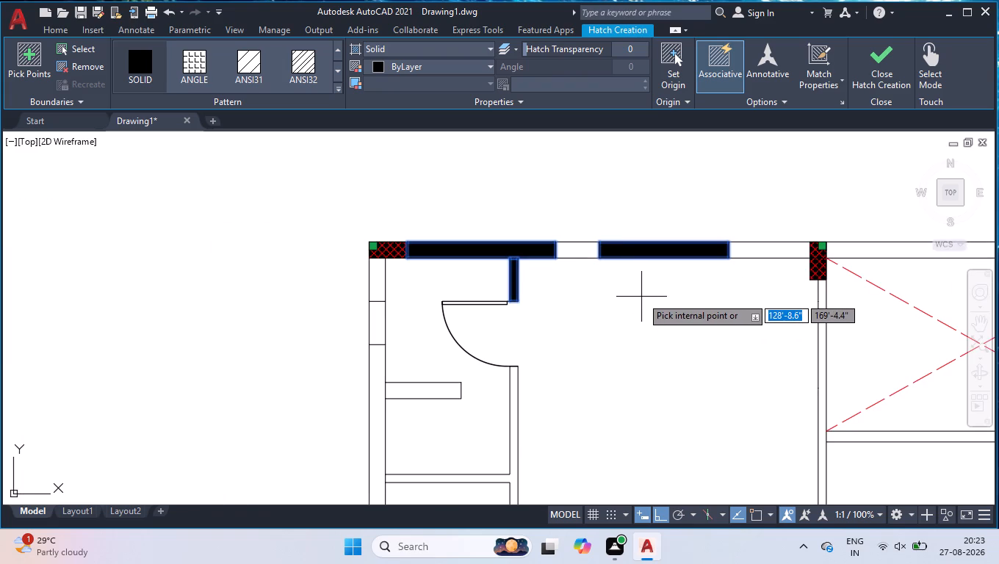
pyautogui.press('Return')
# Trim away the solid fill from the middle window segment of the northwest room's north wall.
pyautogui.write('tr')
pyautogui.press('Return')
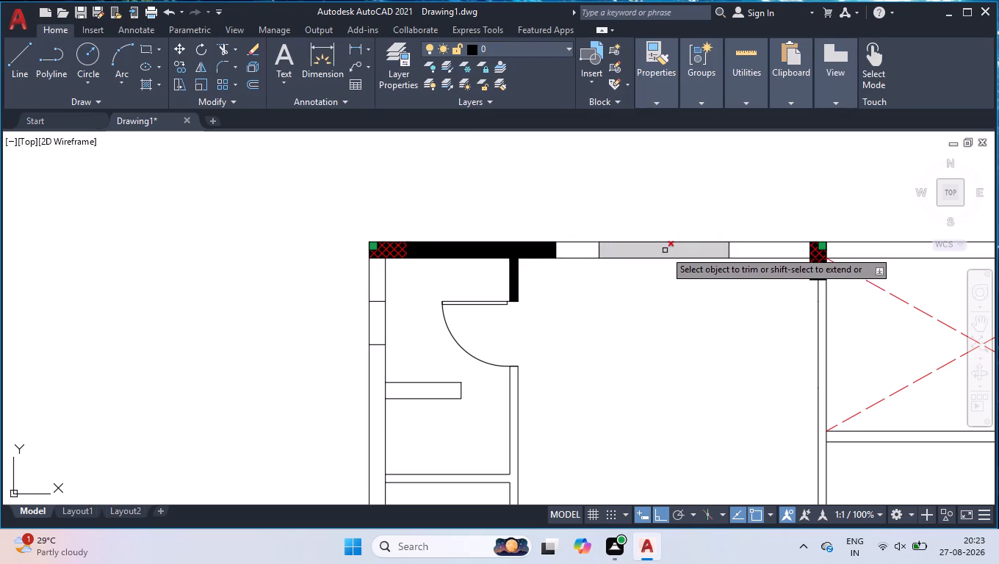
pyautogui.click(665, 249)
pyautogui.press('Return')
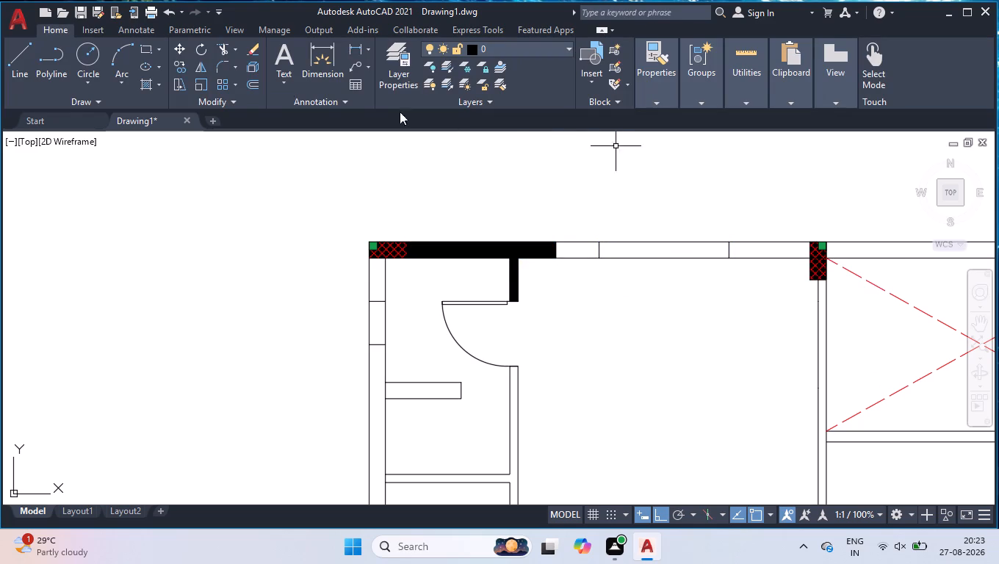
# Solid-hatch the north wall beside the central column, the west wall above and below the upper bathroom window, and that bathroom's stub wall.
pyautogui.click(148, 84)
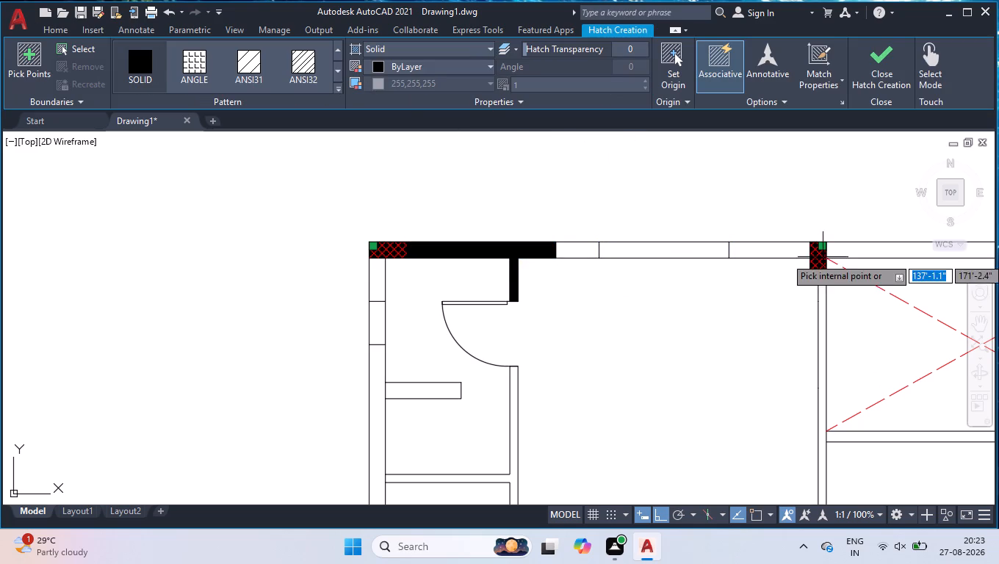
pyautogui.click(779, 254)
pyautogui.scroll(-2, 591, 289)
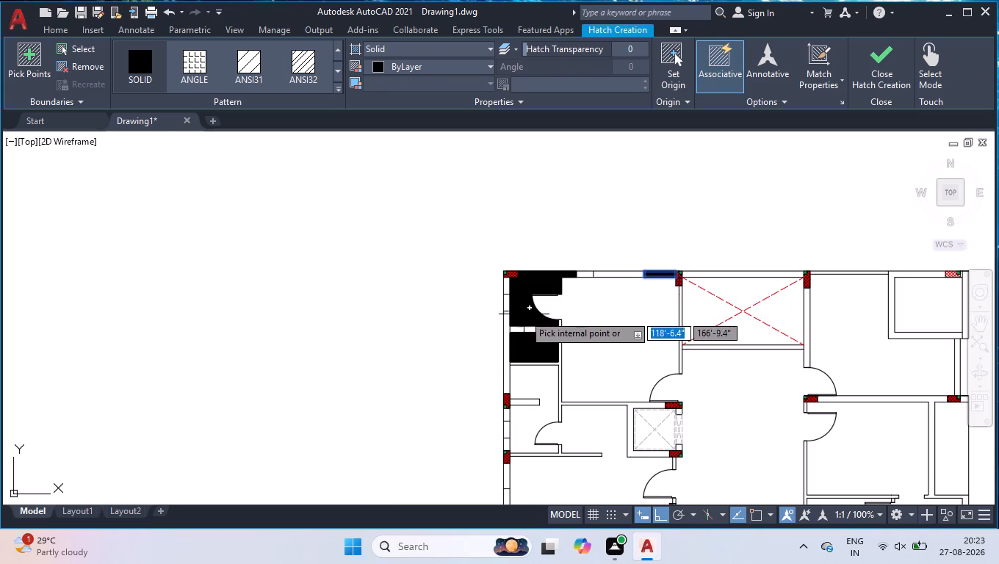
pyautogui.scroll(2, 527, 307)
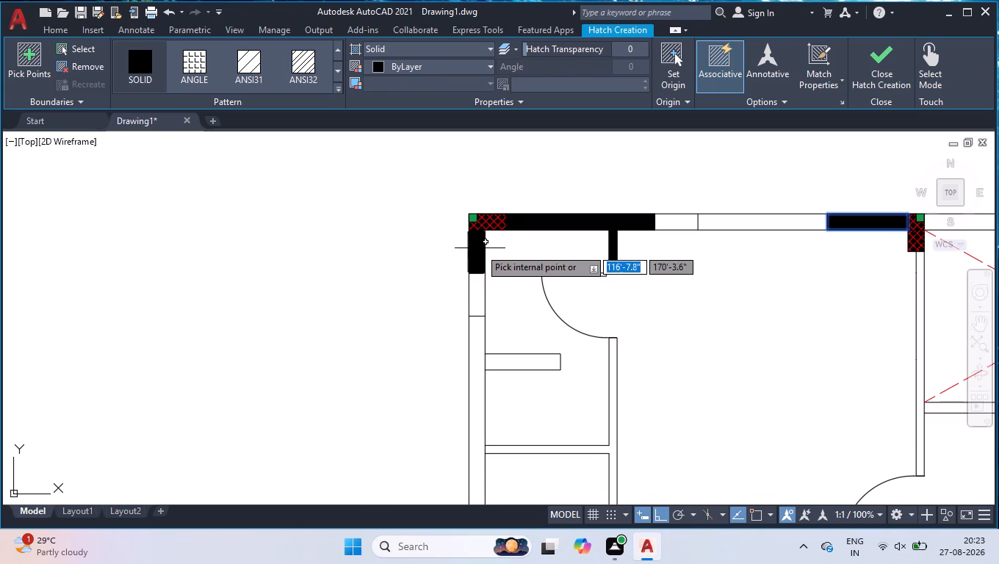
pyautogui.click(480, 249)
pyautogui.click(480, 358)
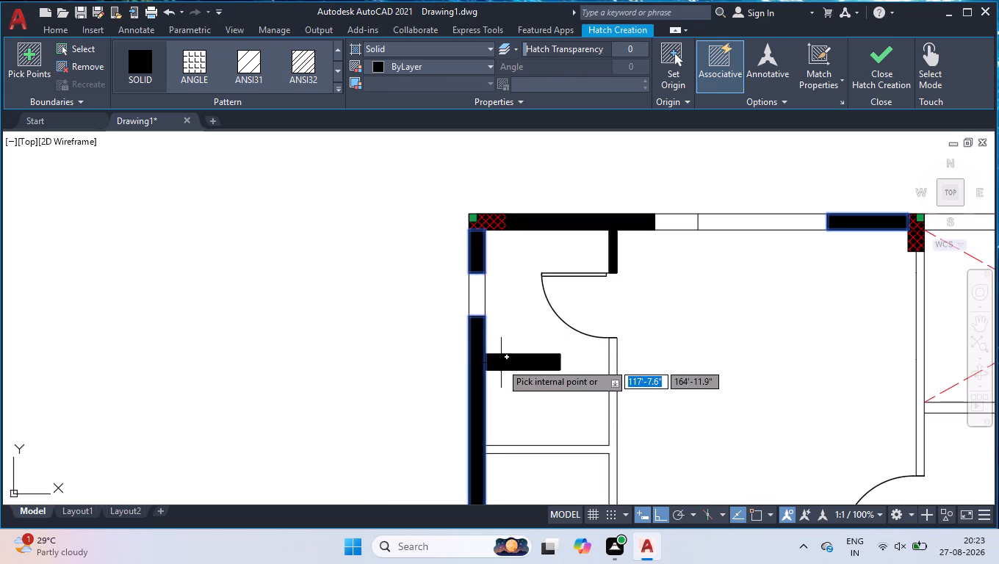
pyautogui.click(502, 363)
# Add the connected interior walls around the two bathrooms and the shaft to the solid hatch.
pyautogui.scroll(-3, 533, 325)
pyautogui.scroll(3, 546, 386)
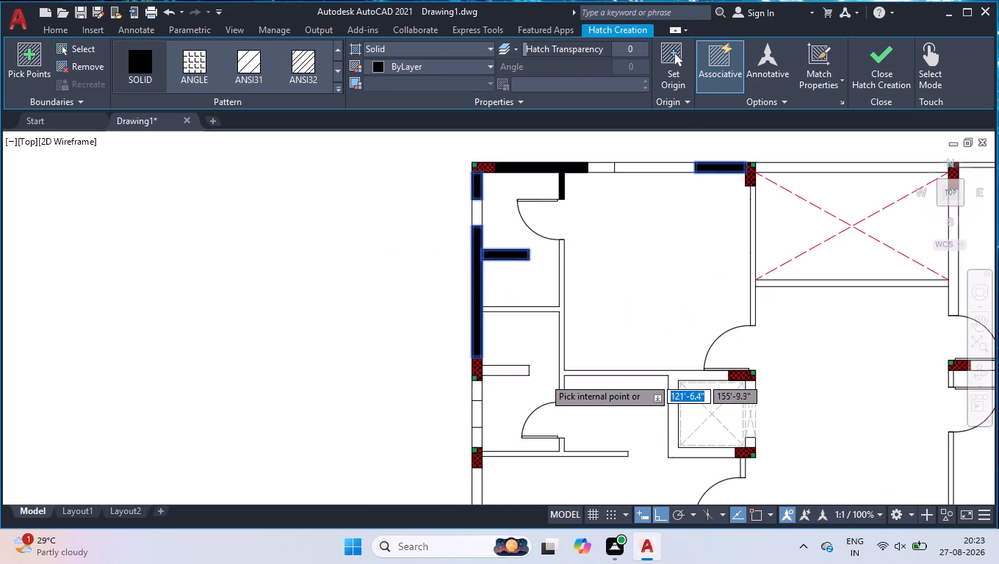
pyautogui.click(571, 271)
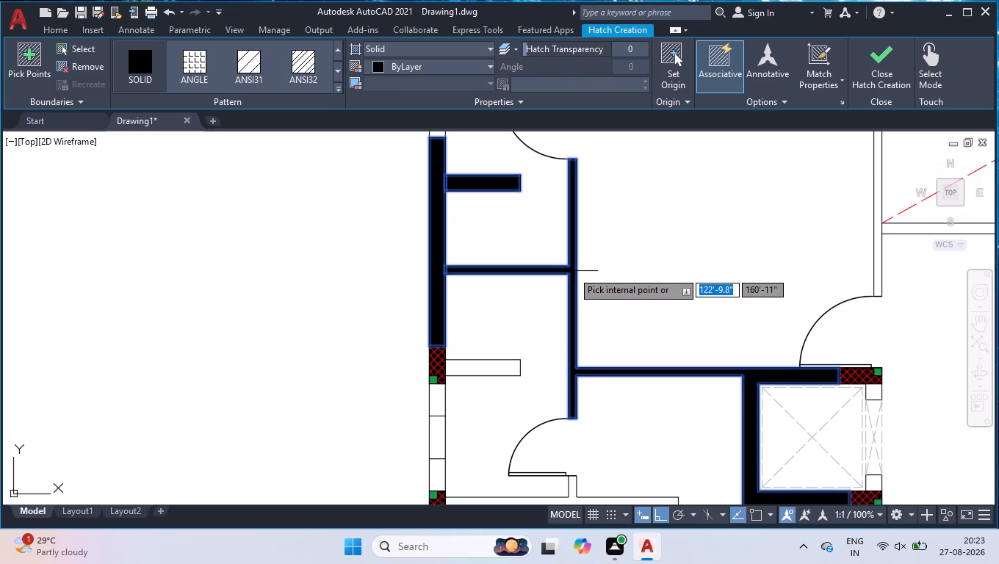
# Fill the west wall on both sides of the lower bathroom window and just south of the next column with solid hatch.
pyautogui.scroll(-1, 628, 283)
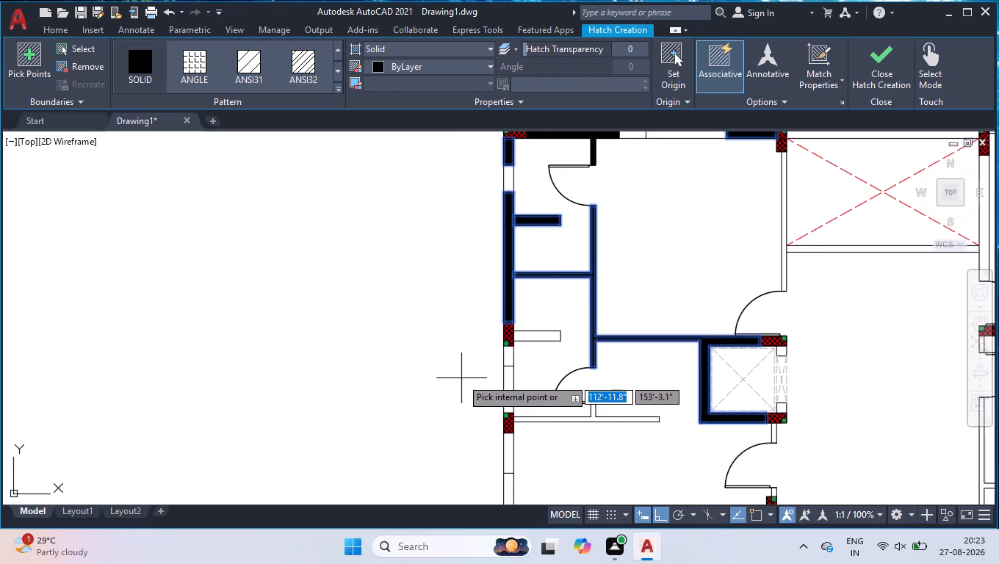
pyautogui.scroll(2, 545, 353)
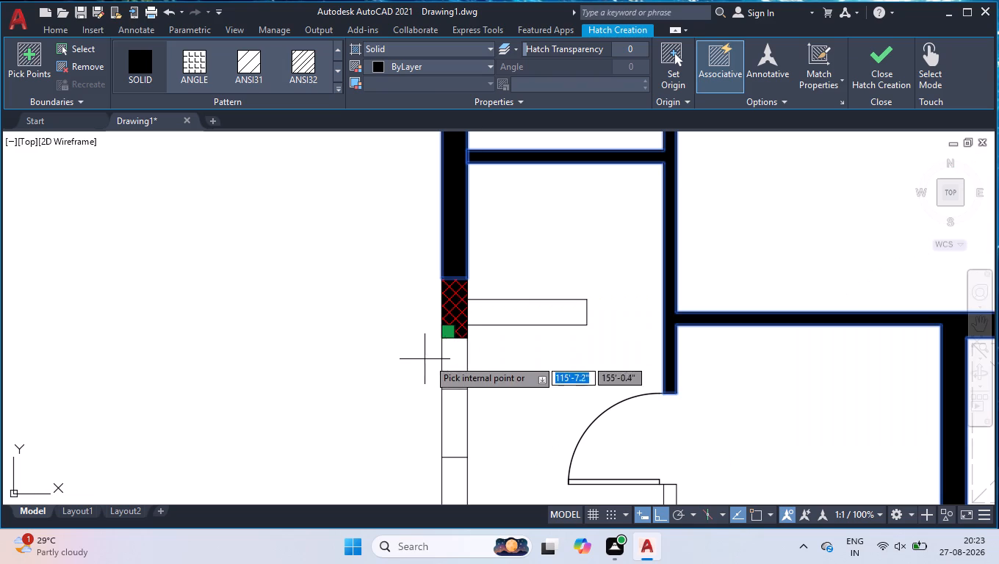
pyautogui.click(455, 358)
pyautogui.scroll(-3, 284, 320)
pyautogui.scroll(2, 320, 413)
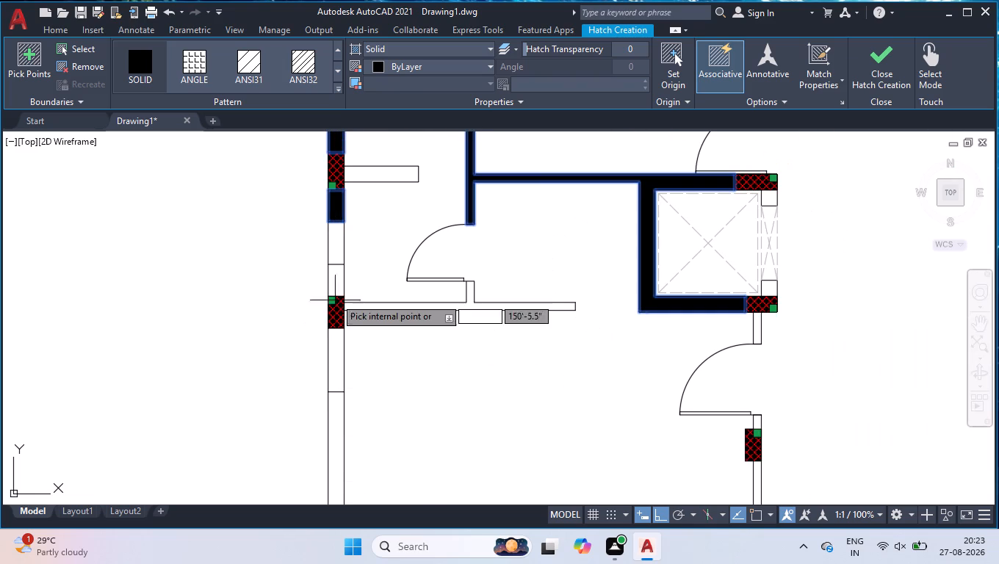
pyautogui.scroll(1, 341, 278)
pyautogui.click(336, 284)
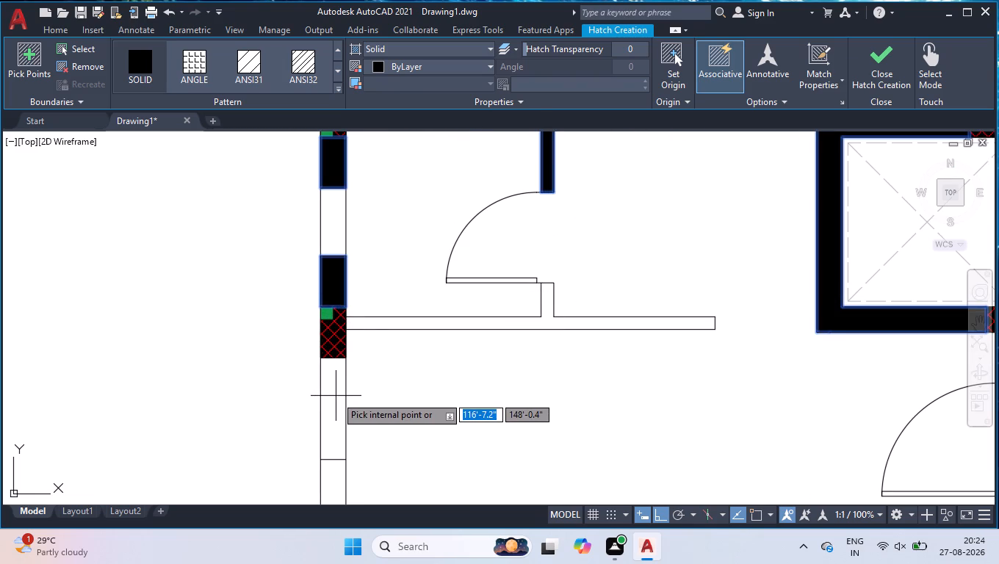
pyautogui.click(336, 396)
pyautogui.scroll(-3, 432, 335)
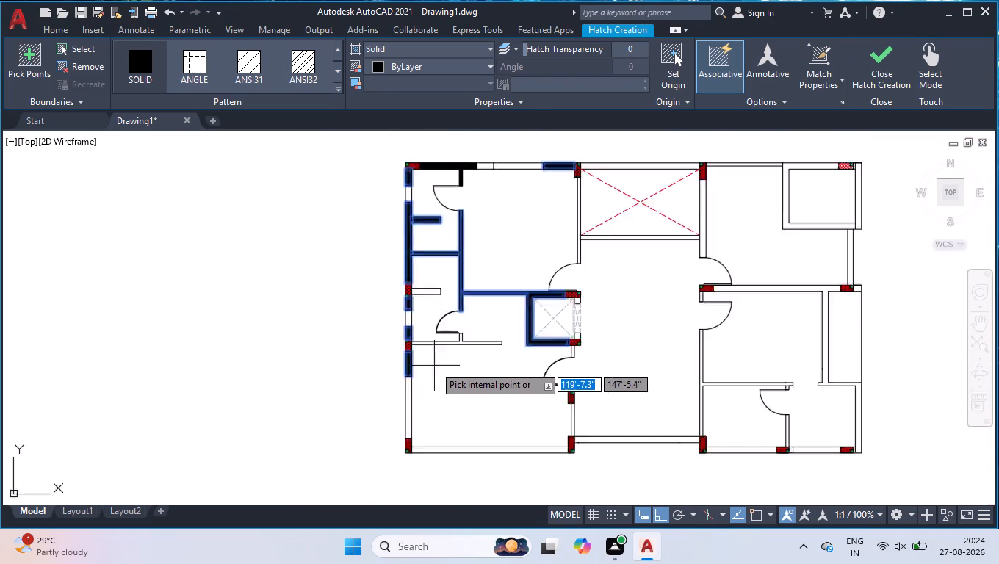
pyautogui.scroll(-2, 434, 366)
pyautogui.scroll(3, 431, 389)
pyautogui.press('Return')
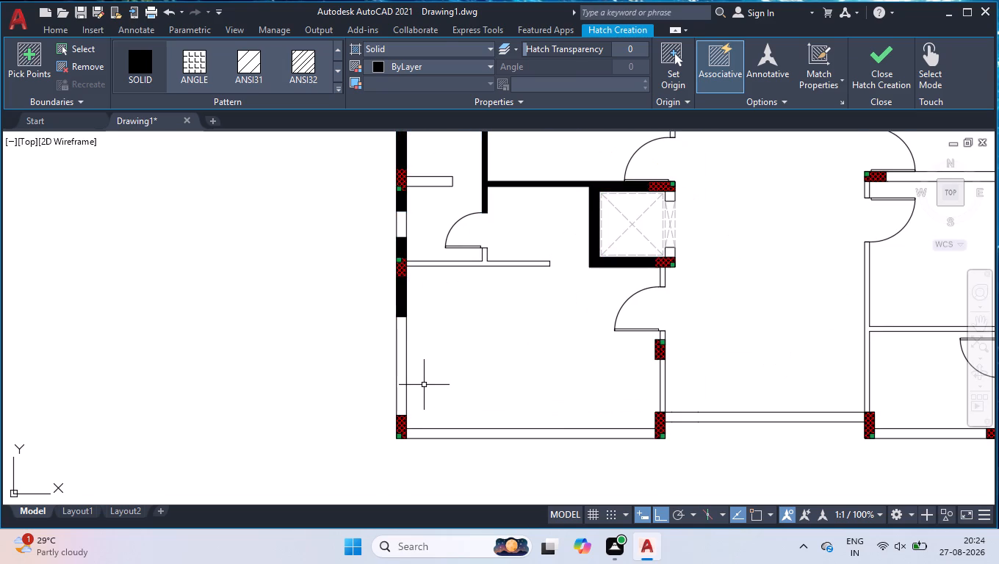
# Trim away the solid fill from the west-wall window segment just below the column of the southwest room.
pyautogui.write('tr')
pyautogui.press('Return')
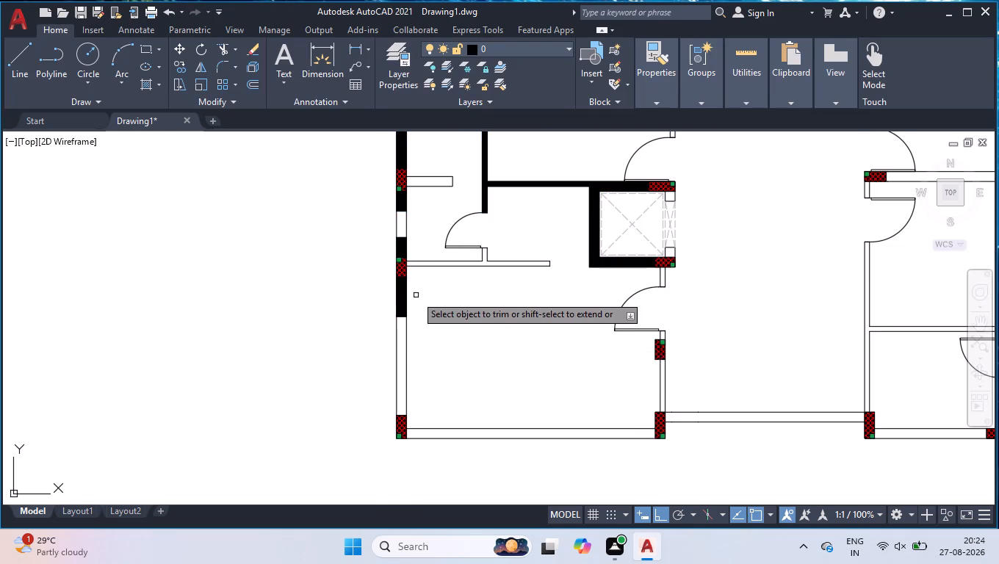
pyautogui.click(402, 303)
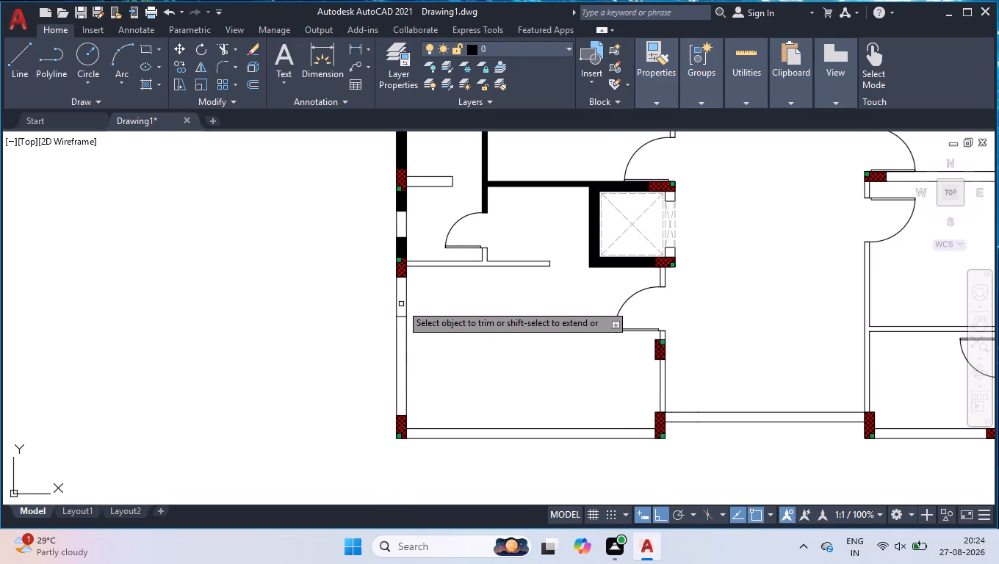
pyautogui.press('Return')
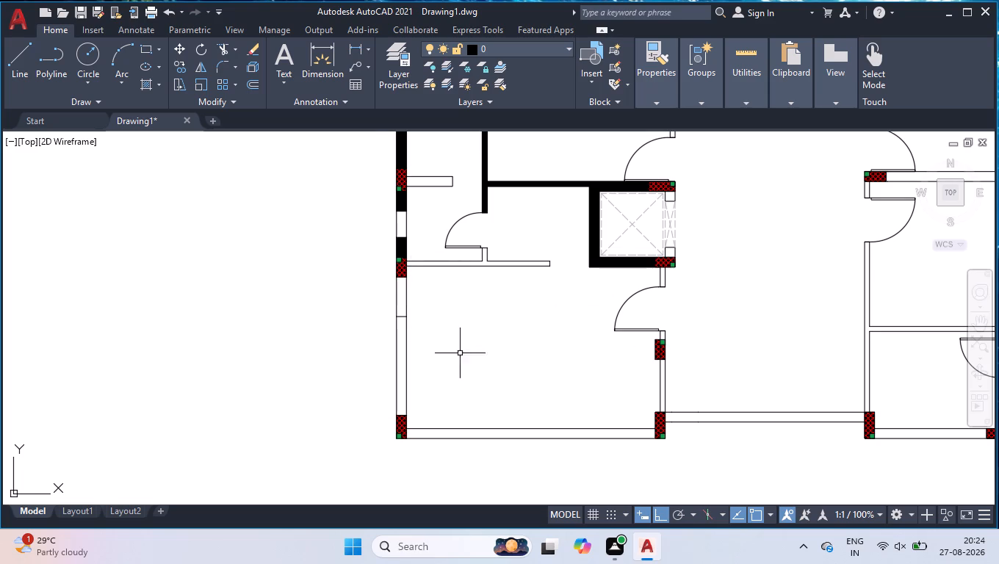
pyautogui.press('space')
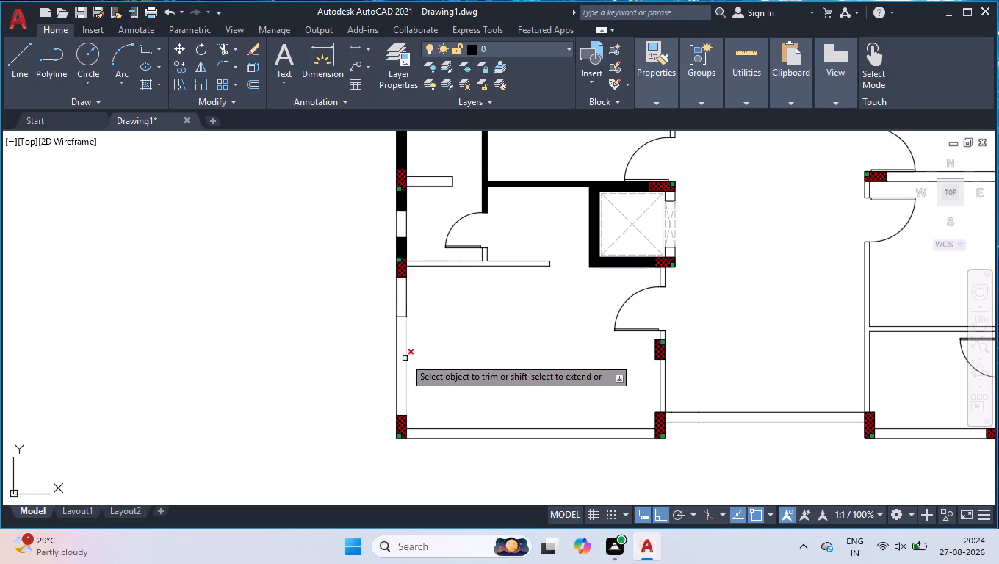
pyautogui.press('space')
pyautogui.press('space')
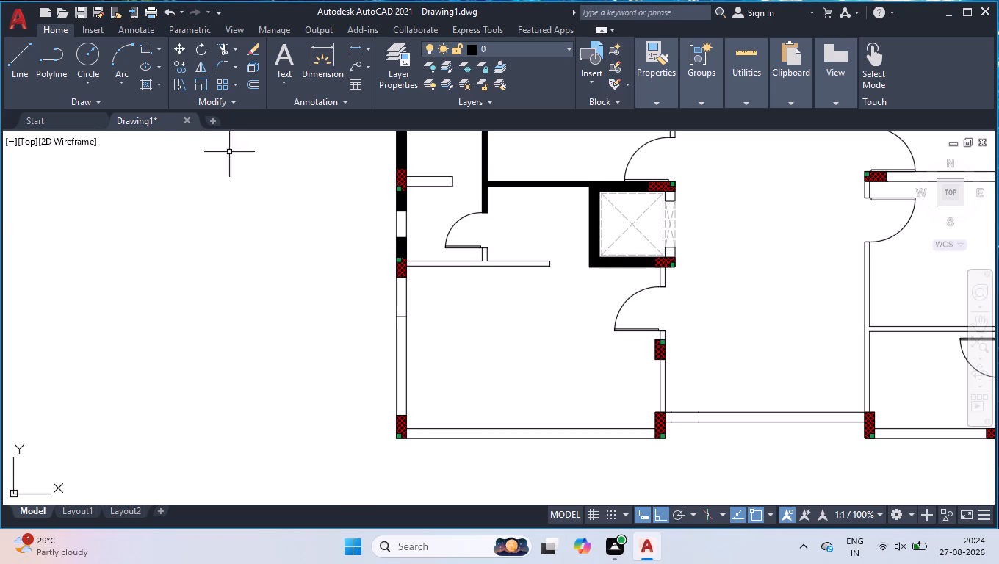
# Solid-hatch the southwest room's west wall below the window, its south wall, and the partition between it and the lower bathroom.
pyautogui.click(148, 80)
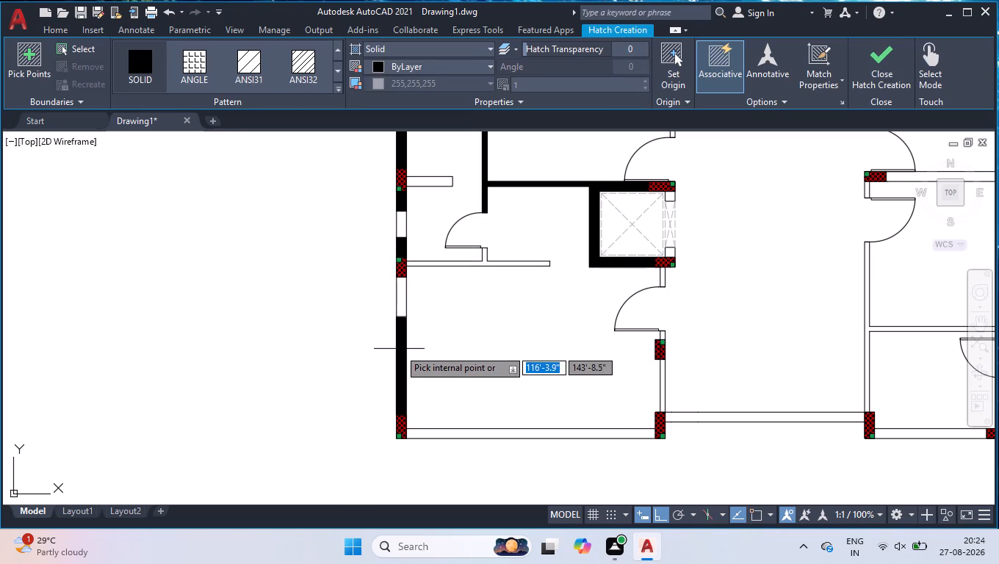
pyautogui.click(400, 352)
pyautogui.click(464, 432)
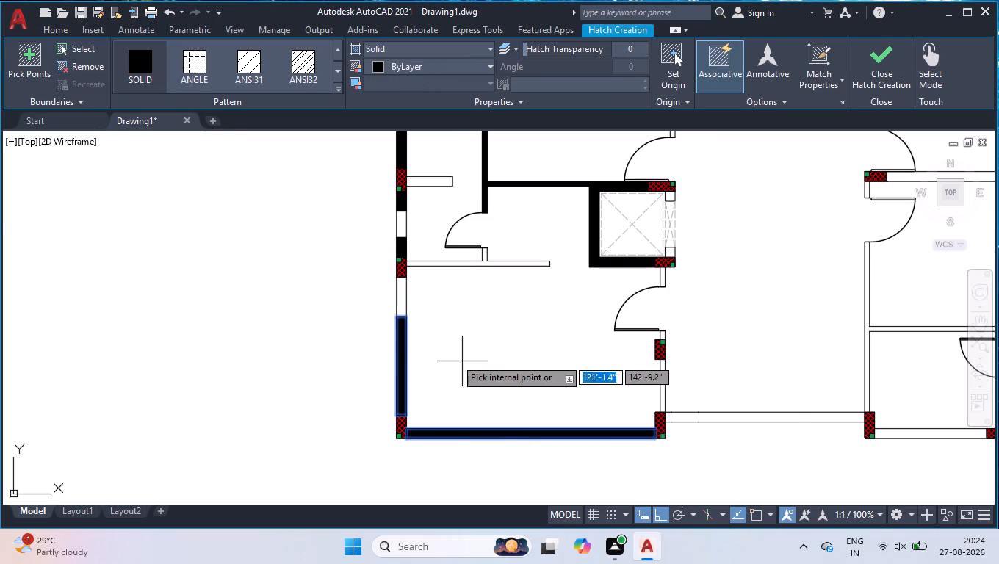
pyautogui.scroll(-1, 441, 350)
pyautogui.scroll(2, 691, 411)
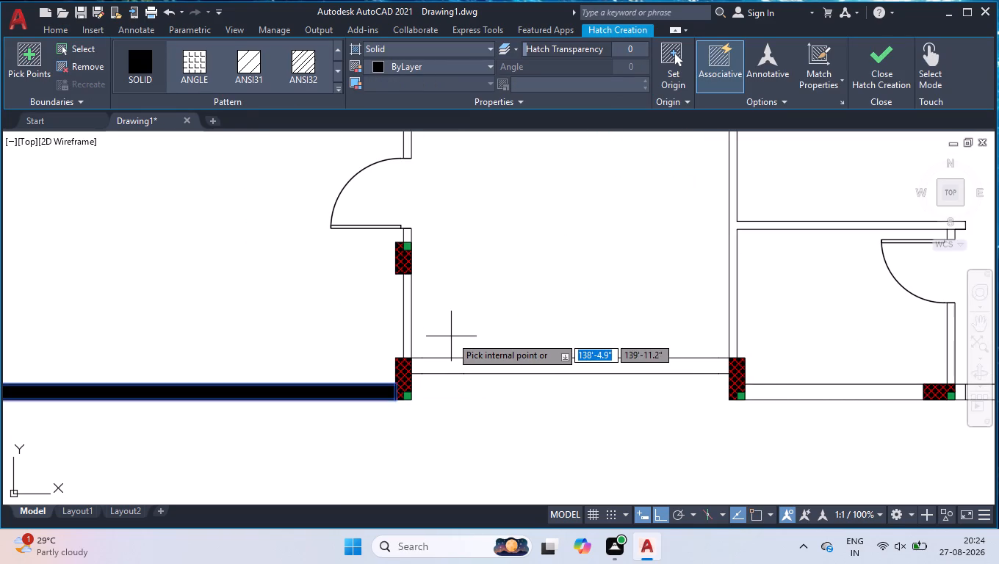
pyautogui.scroll(-2, 465, 337)
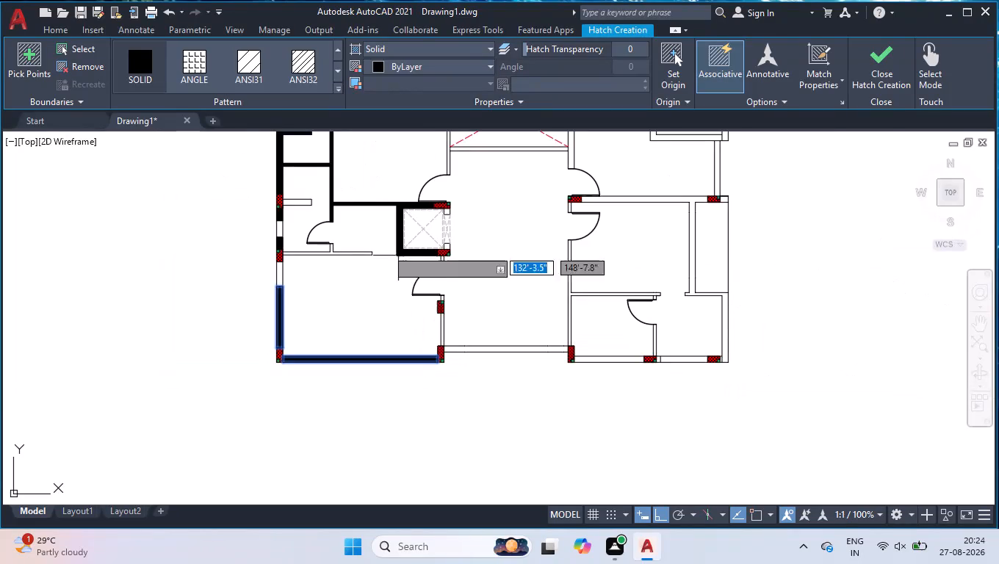
pyautogui.scroll(1, 341, 217)
pyautogui.click(329, 275)
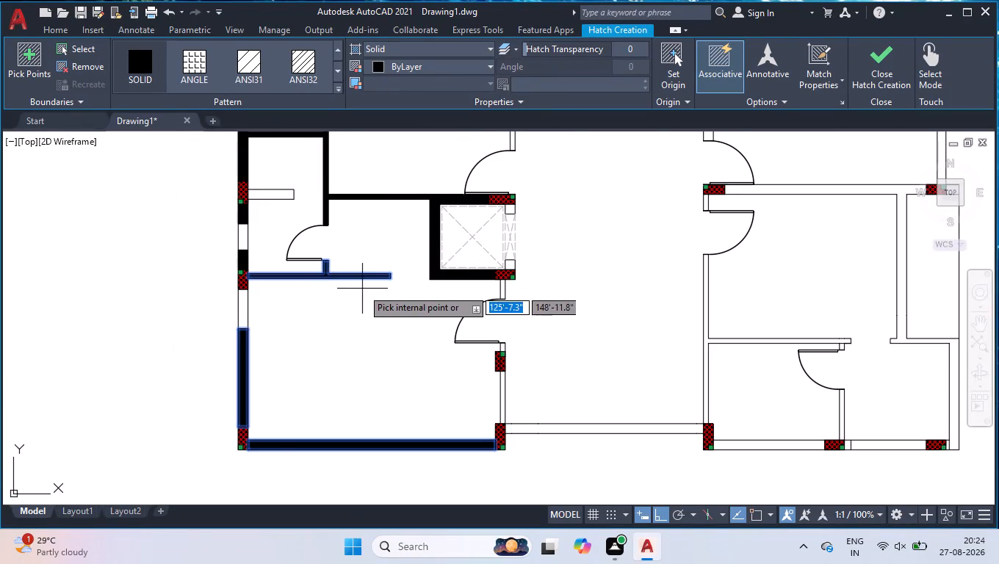
# Solid-hatch the northwest room's east wall and the southwest room's east wall on both sides of the column below its door.
pyautogui.scroll(-2, 361, 289)
pyautogui.scroll(2, 432, 191)
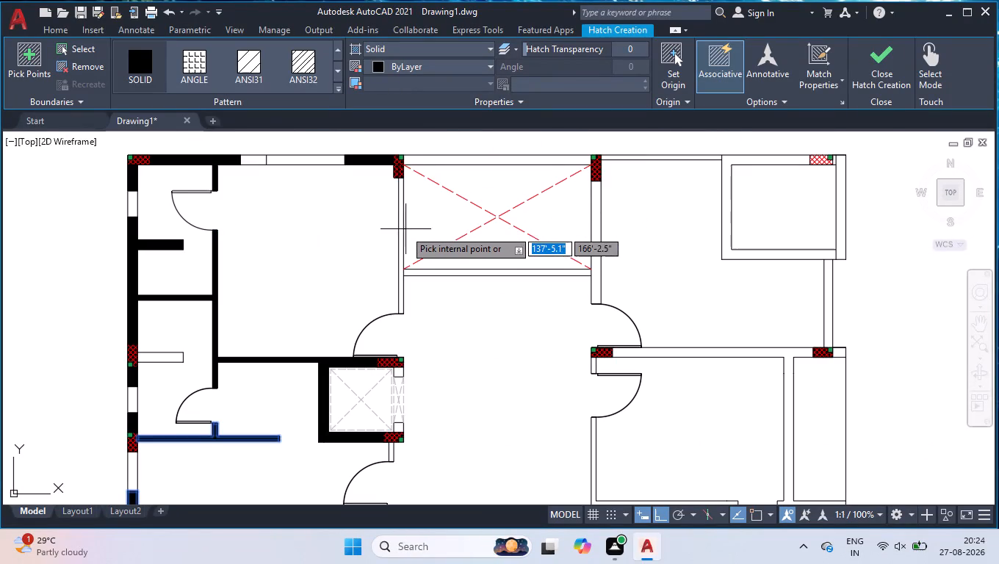
pyautogui.click(400, 232)
pyautogui.scroll(-2, 408, 308)
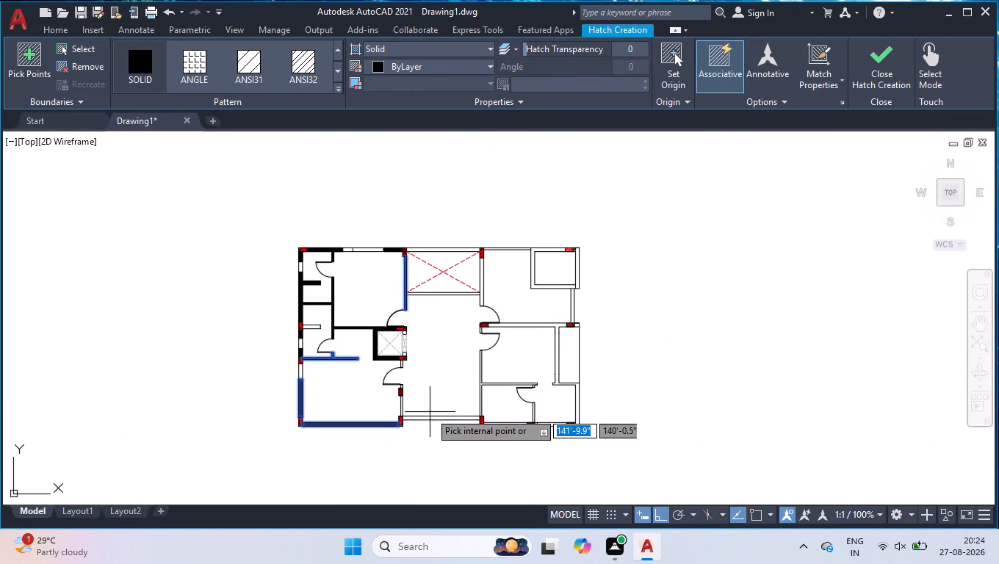
pyautogui.scroll(3, 428, 412)
pyautogui.click(315, 391)
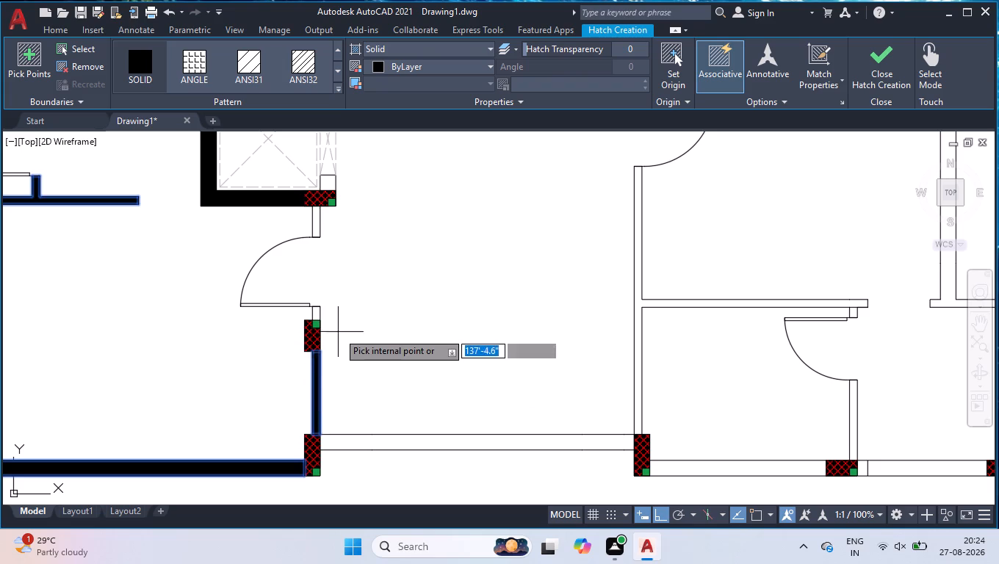
pyautogui.scroll(2, 325, 309)
pyautogui.click(303, 322)
pyautogui.scroll(-3, 390, 294)
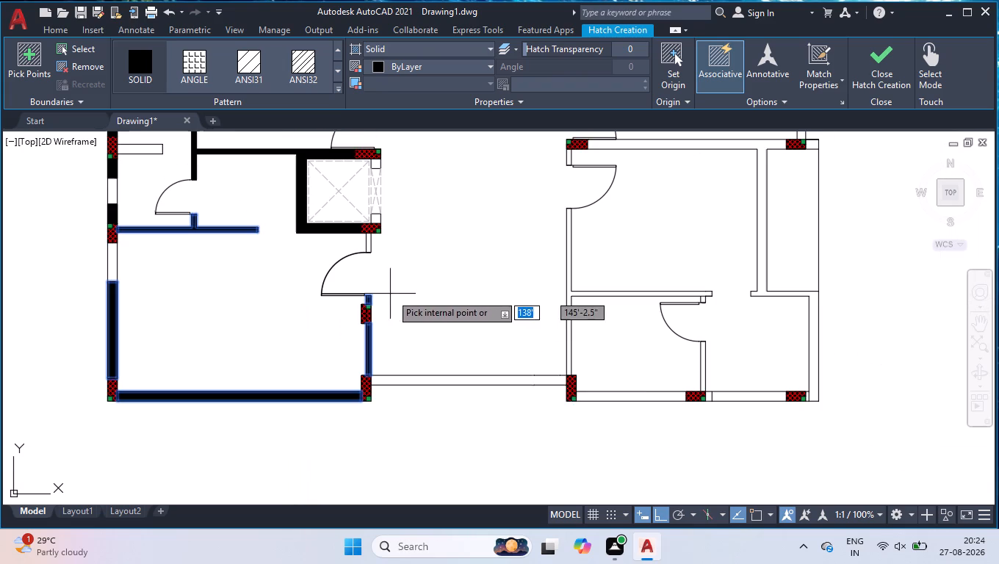
# Add the central hall's south wall and its east wall with the connected partition to the solid hatch.
pyautogui.click(451, 385)
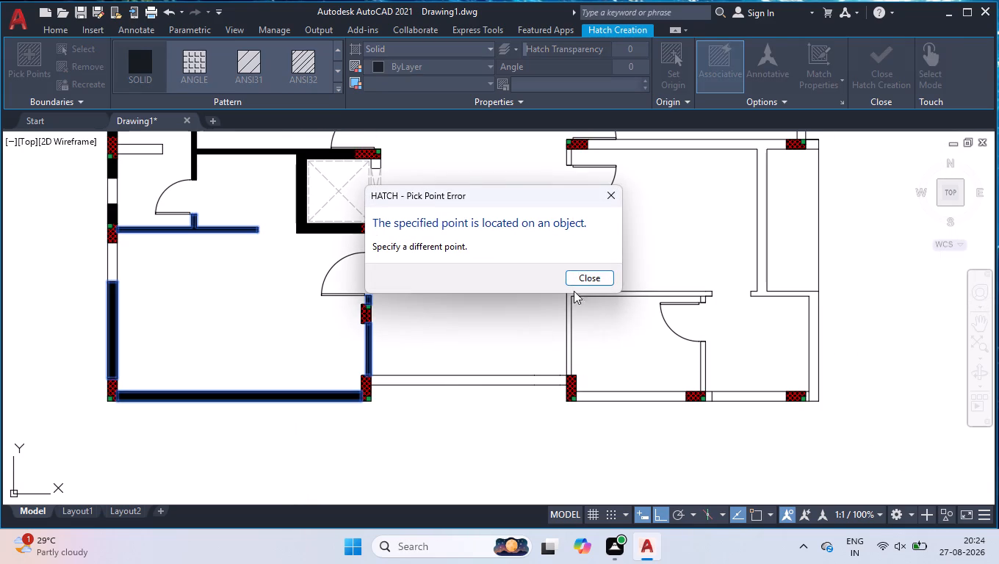
pyautogui.click(580, 274)
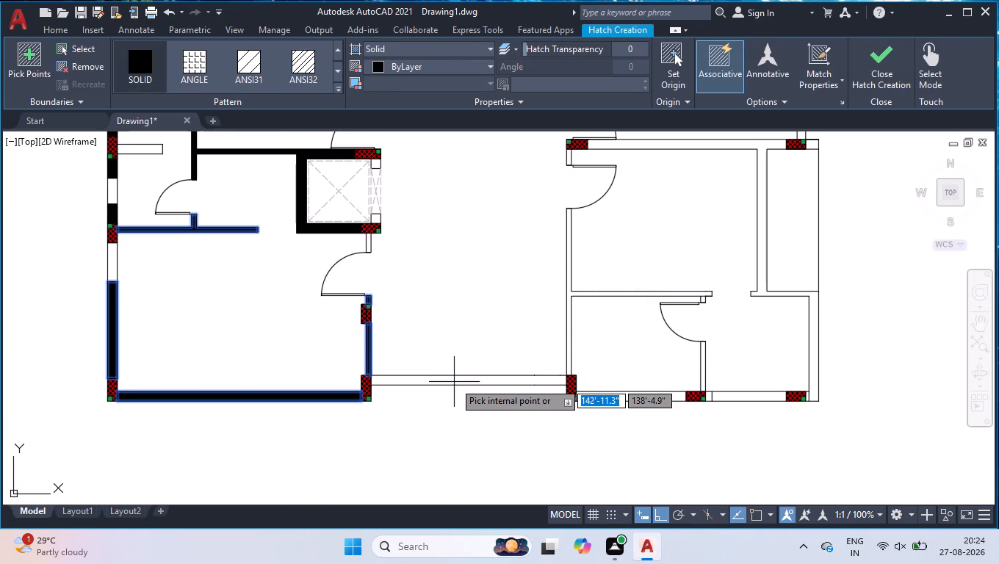
pyautogui.click(455, 380)
pyautogui.scroll(-2, 461, 331)
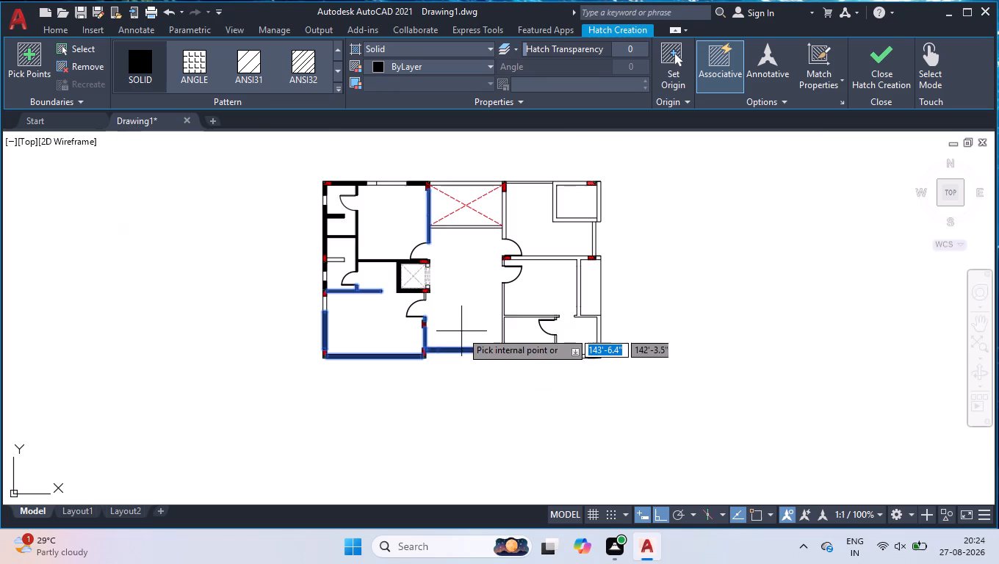
pyautogui.scroll(3, 508, 322)
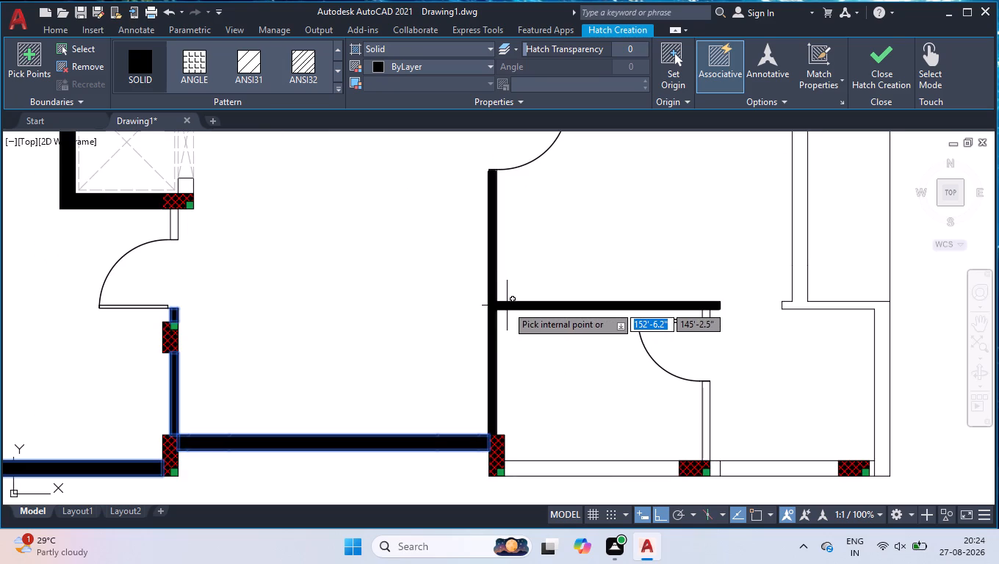
pyautogui.click(507, 305)
# Solid-hatch the small southeast room's south wall between the columns and its east partition on both sides of the door.
pyautogui.click(565, 466)
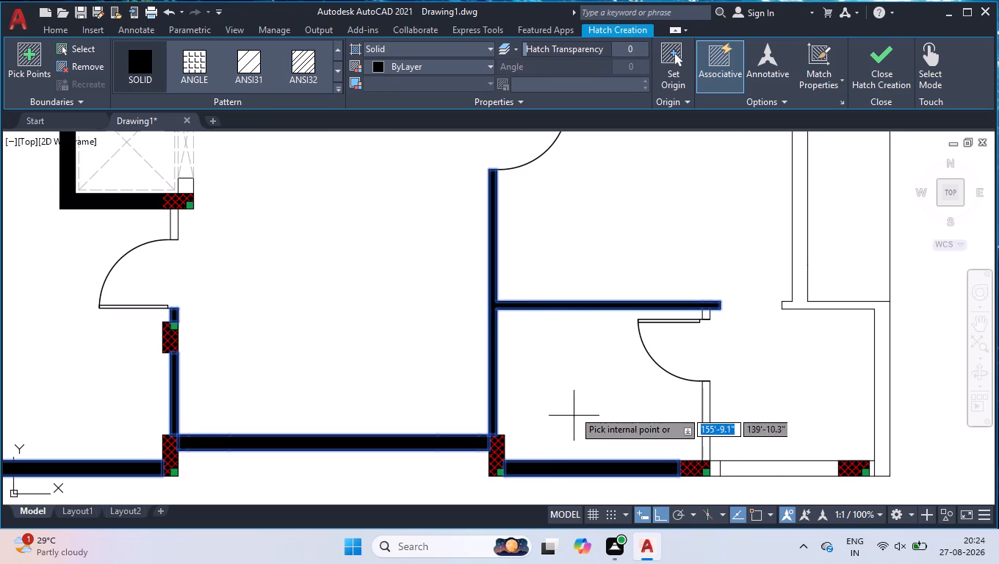
pyautogui.click(704, 421)
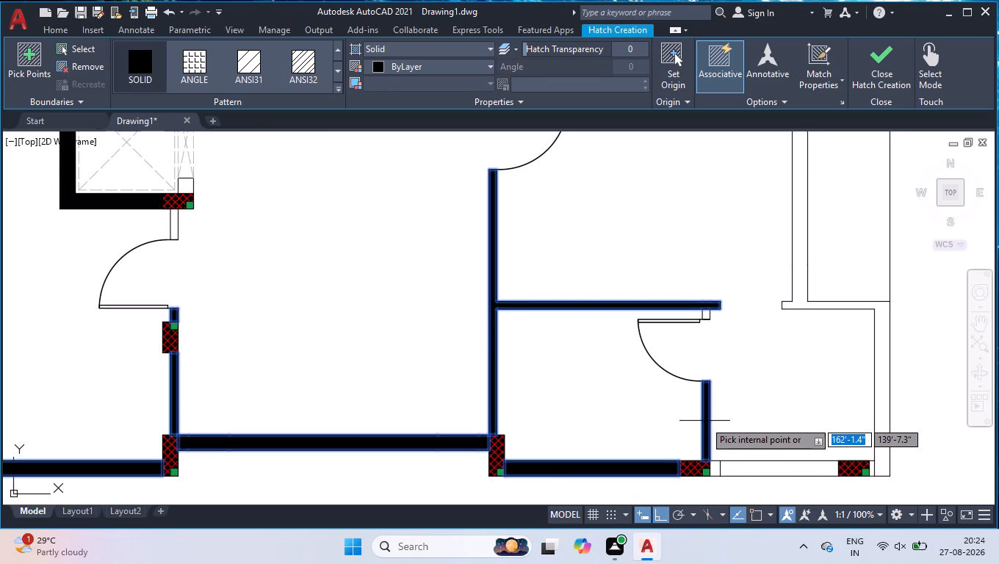
pyautogui.scroll(1, 717, 316)
pyautogui.click(702, 314)
pyautogui.scroll(-2, 635, 203)
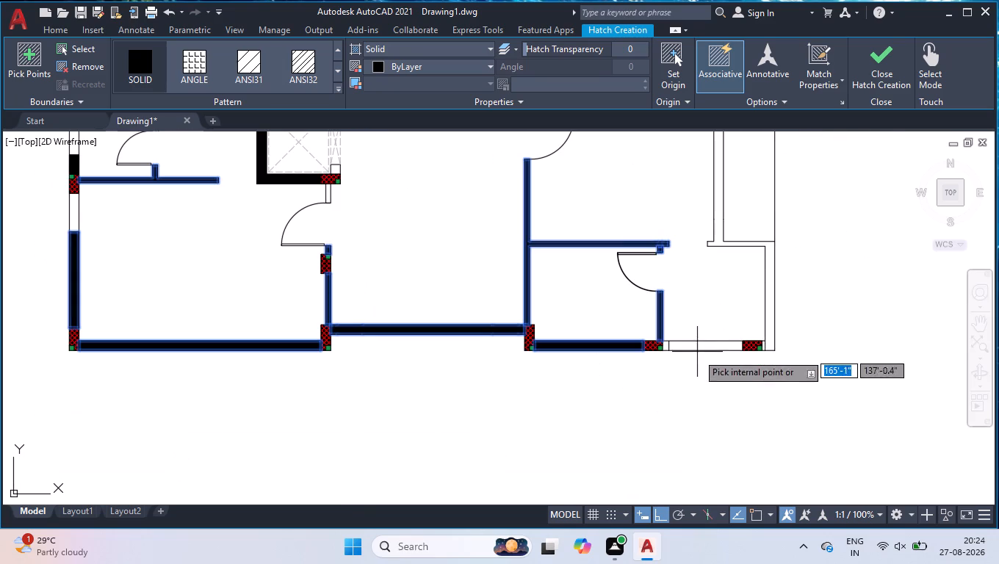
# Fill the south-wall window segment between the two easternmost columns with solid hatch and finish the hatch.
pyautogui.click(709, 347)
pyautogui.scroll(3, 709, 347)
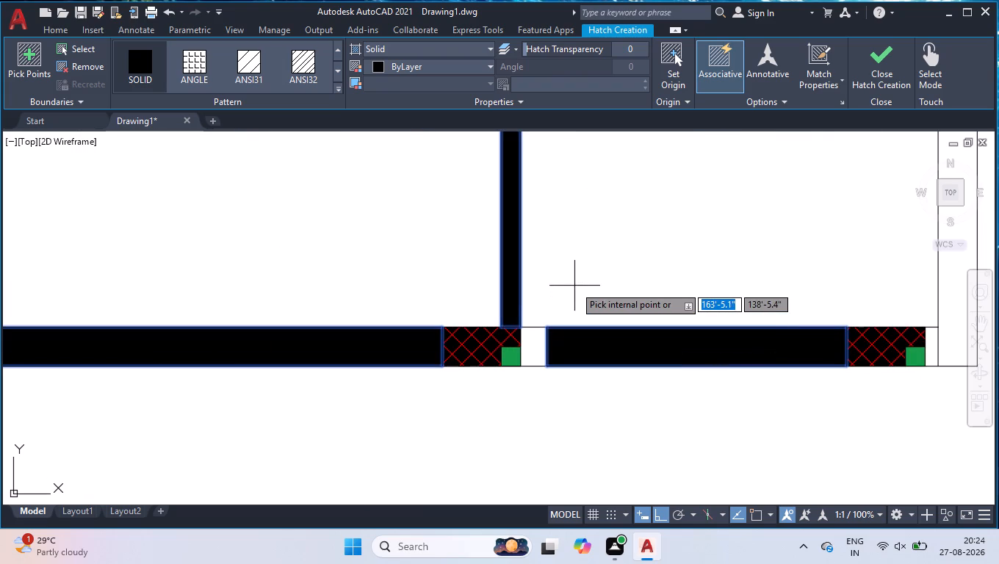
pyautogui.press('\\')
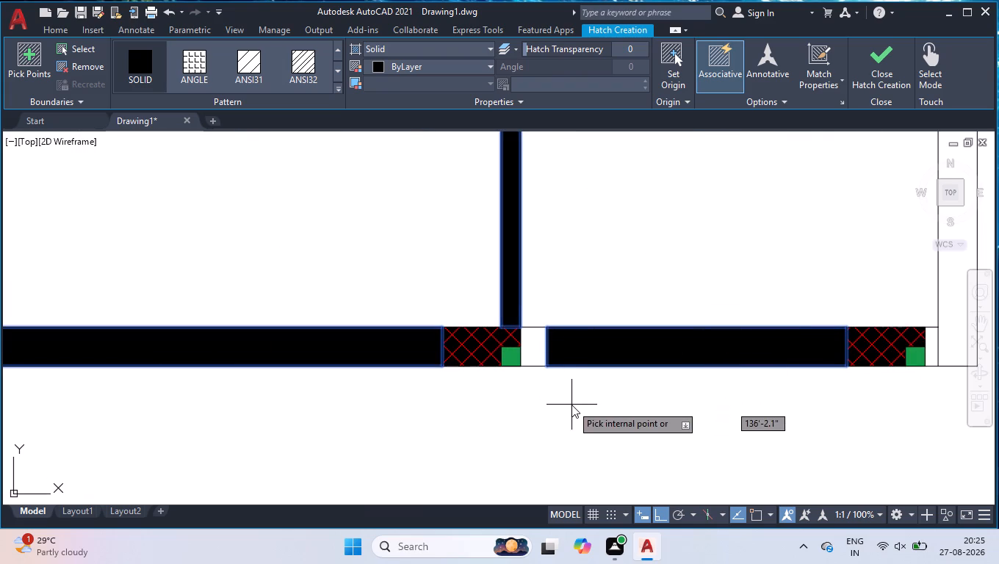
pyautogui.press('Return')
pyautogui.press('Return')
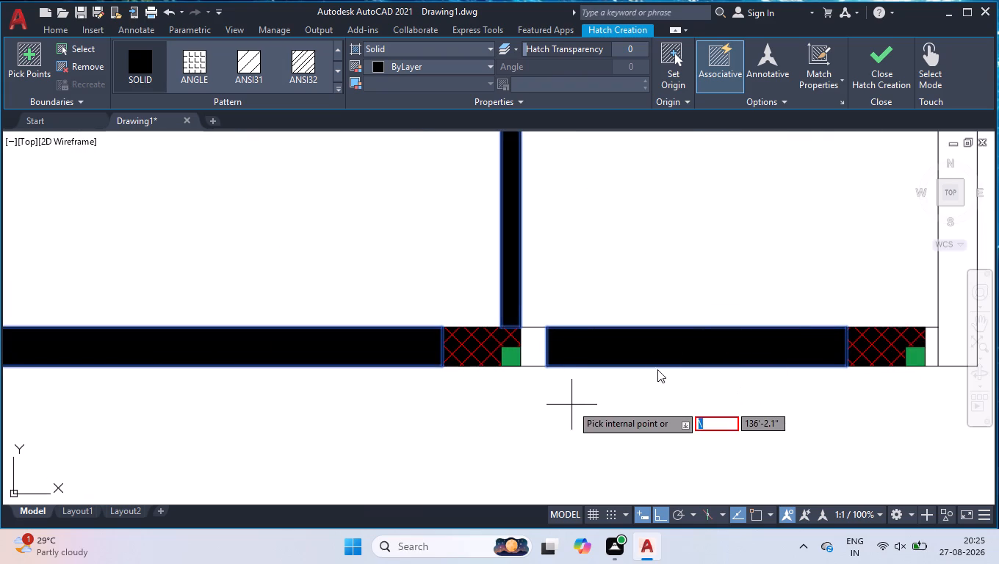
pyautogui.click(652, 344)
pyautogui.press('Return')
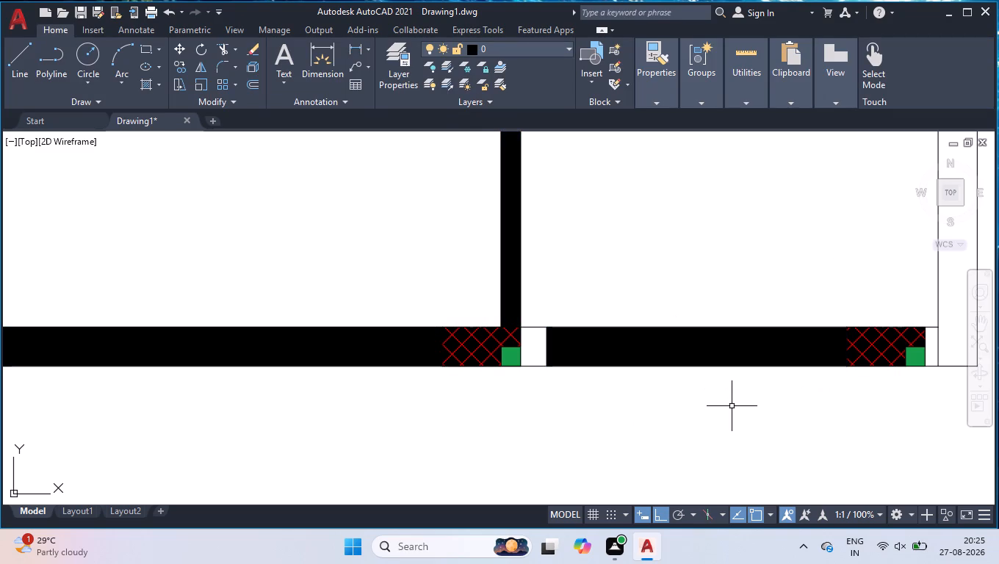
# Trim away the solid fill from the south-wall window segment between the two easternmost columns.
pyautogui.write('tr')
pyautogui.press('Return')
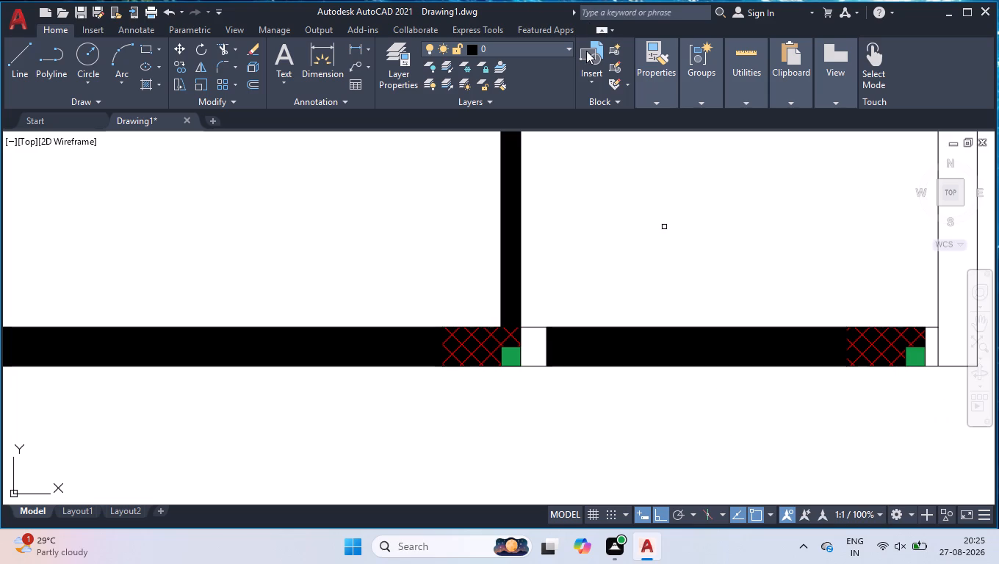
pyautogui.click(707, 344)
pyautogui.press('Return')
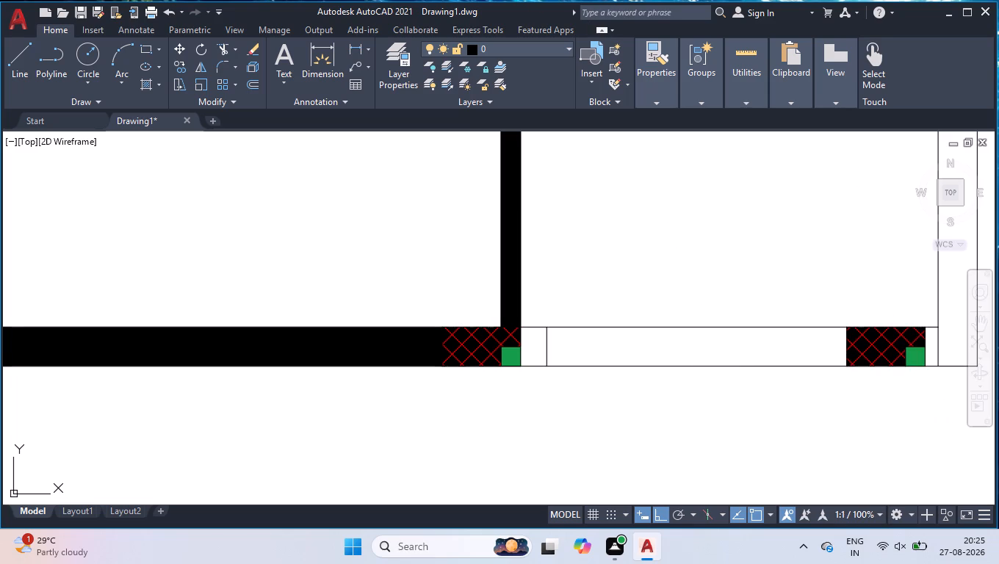
# Solid-hatch the short south-wall piece between the column at the small room's partition and the window segment east of it.
pyautogui.click(143, 85)
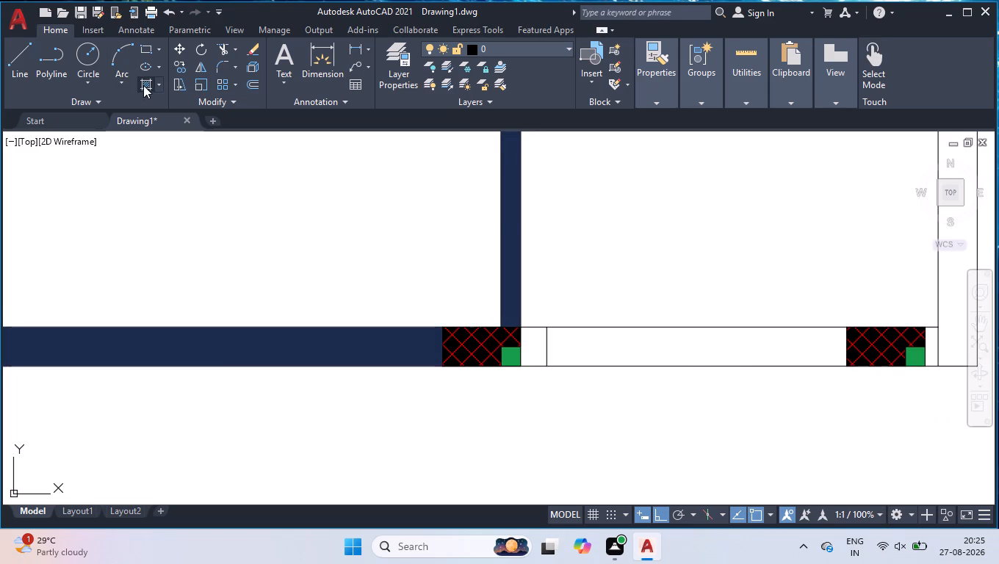
pyautogui.click(527, 341)
pyautogui.scroll(-3, 556, 286)
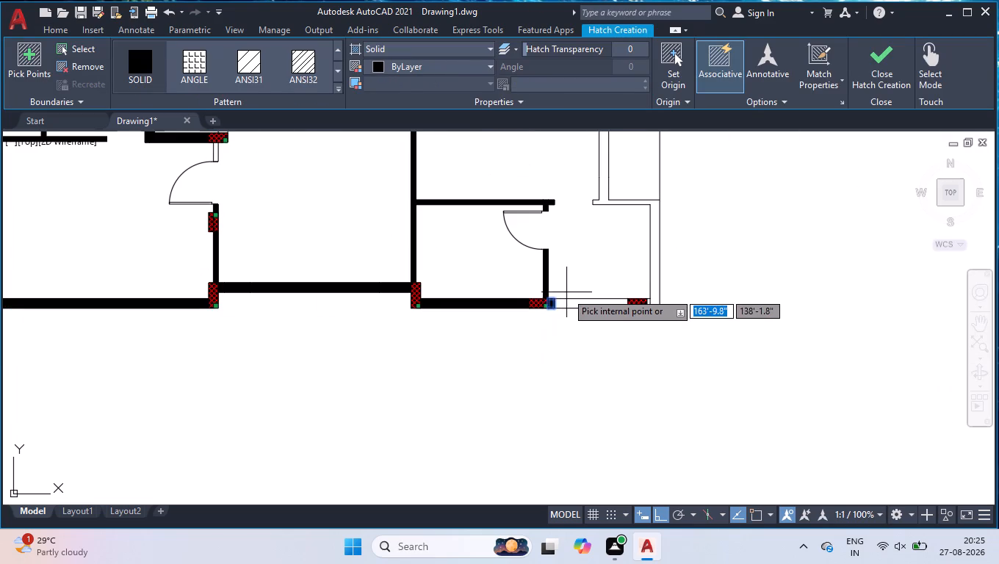
pyautogui.press('Return')
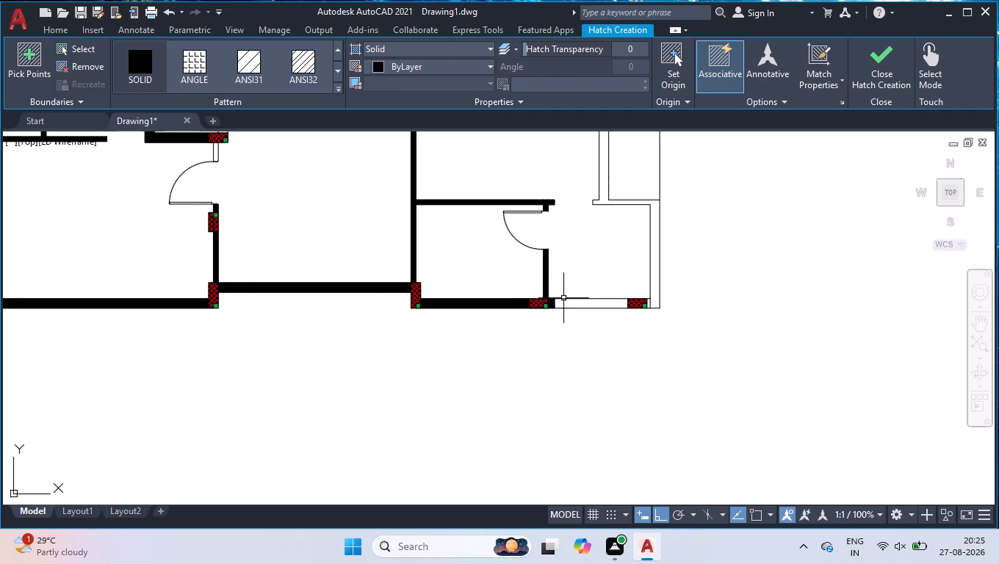
# Trim away the solid fill from the small southeast room's south wall between its two columns.
pyautogui.scroll(2, 519, 311)
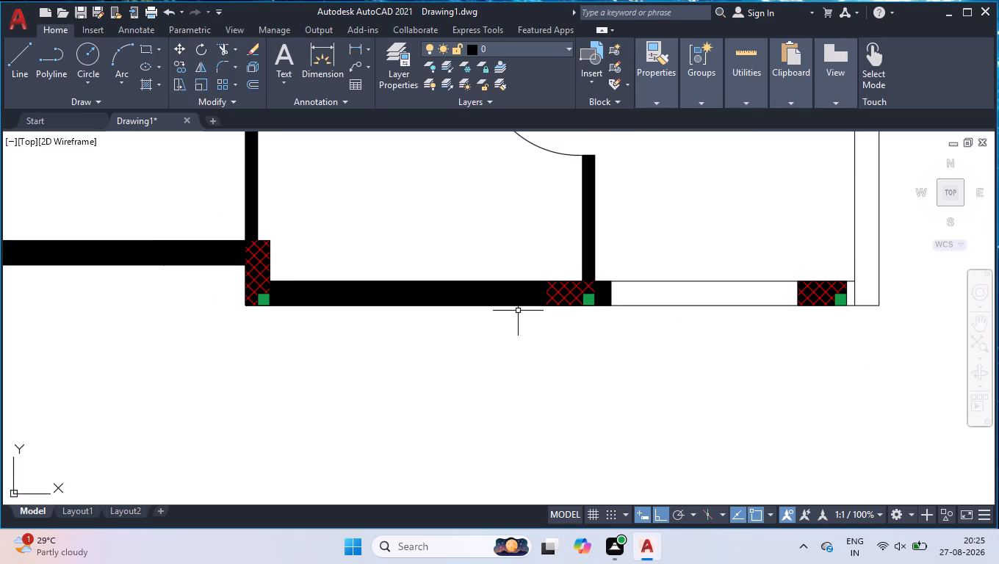
pyautogui.write('tr')
pyautogui.press('Return')
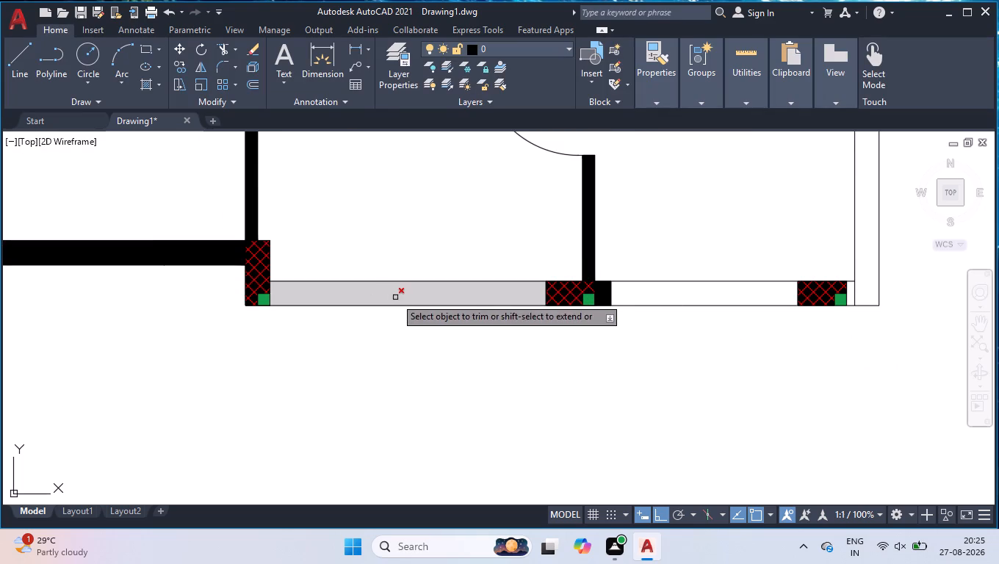
pyautogui.click(395, 297)
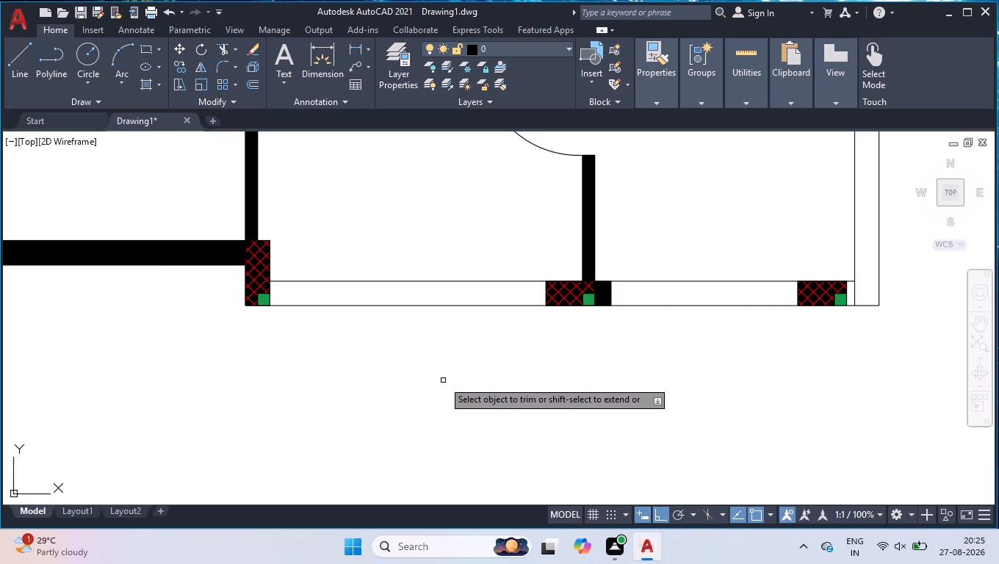
pyautogui.press('Return')
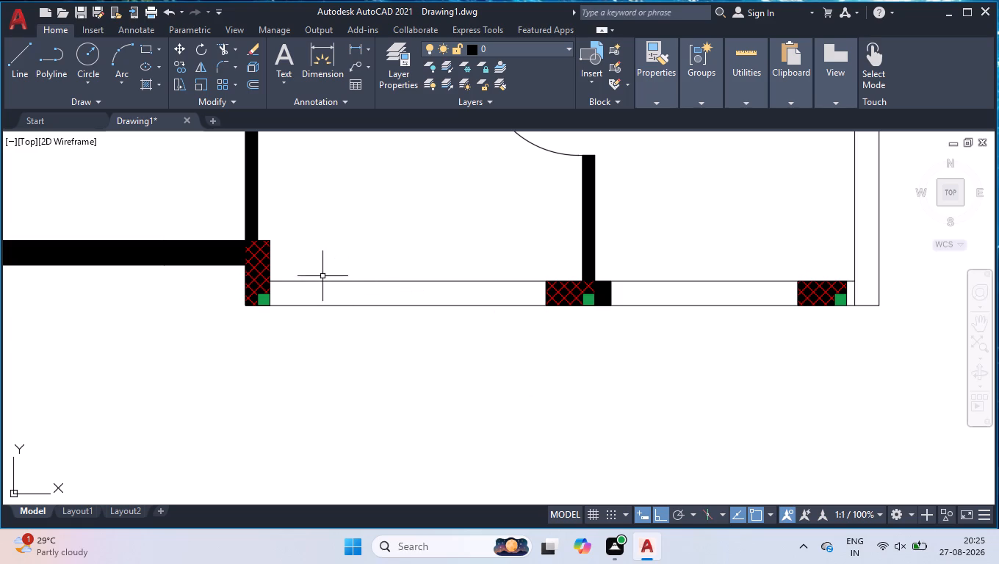
# Start a line at the corner where the inner face of the small southeast room's south wall meets its western column.
pyautogui.press('l')
pyautogui.press('Return')
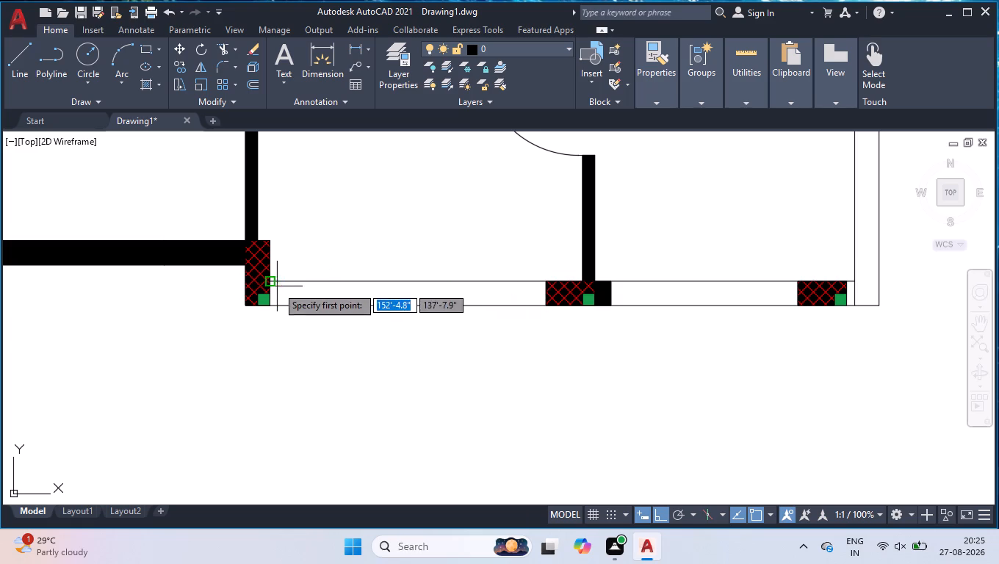